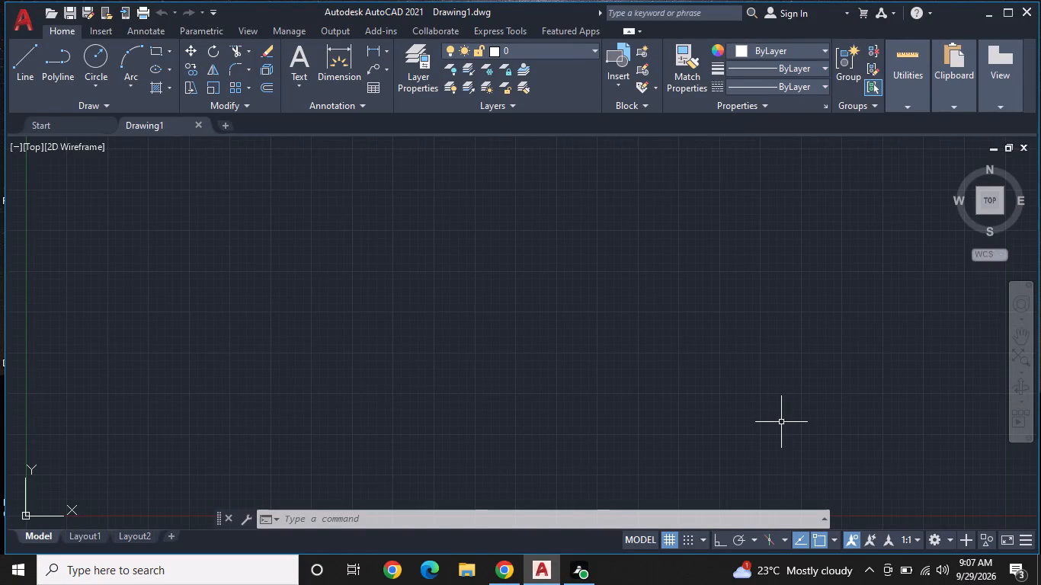
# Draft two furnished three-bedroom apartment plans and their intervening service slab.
# Configure the drawing units to Engineering length type with 0'-0" precision.
pyautogui.write('UN')
pyautogui.press('space')
pyautogui.click(454, 174)
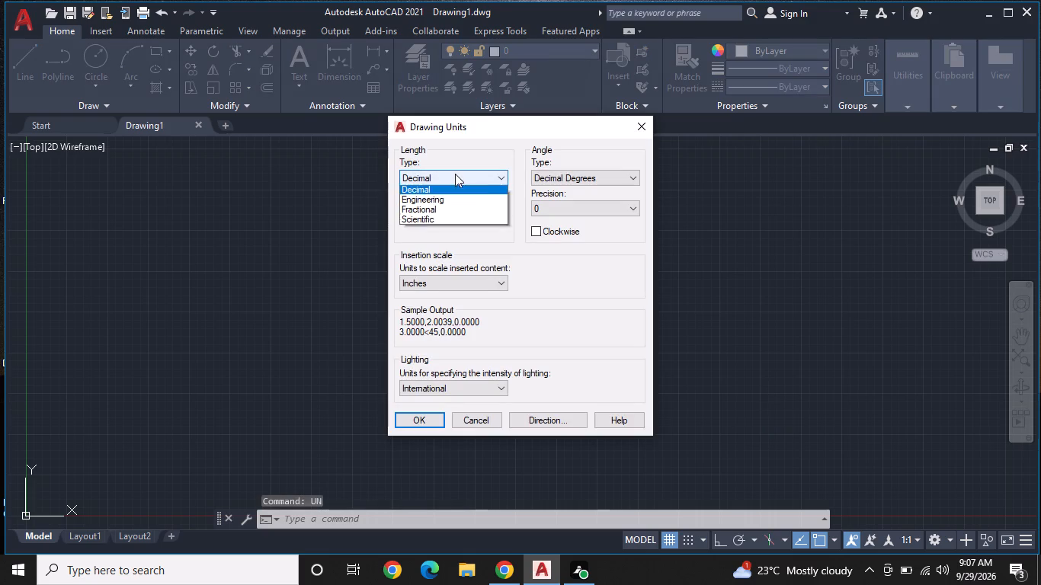
pyautogui.click(440, 206)
pyautogui.click(440, 206)
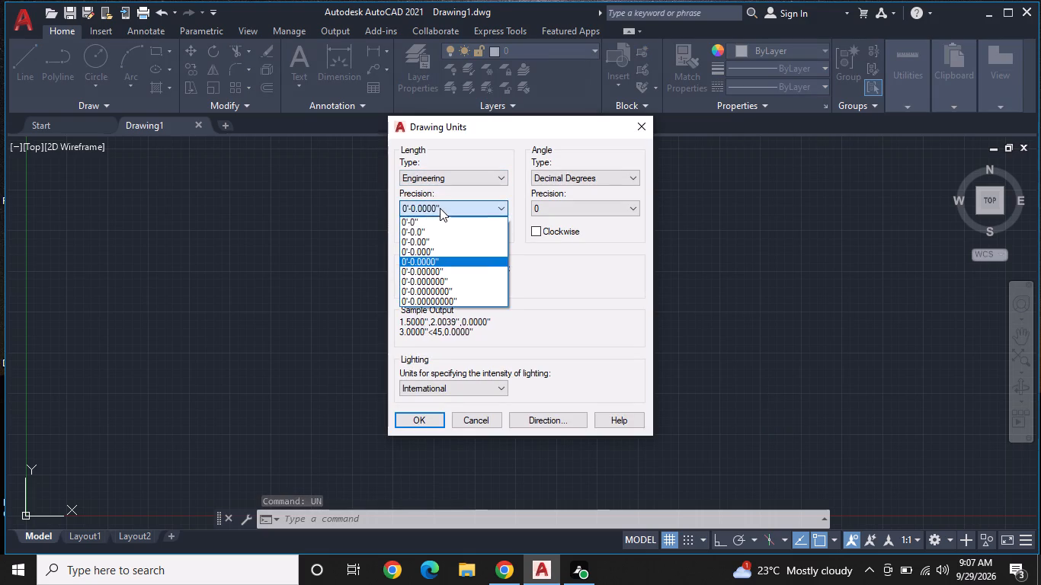
pyautogui.click(436, 221)
pyautogui.click(421, 418)
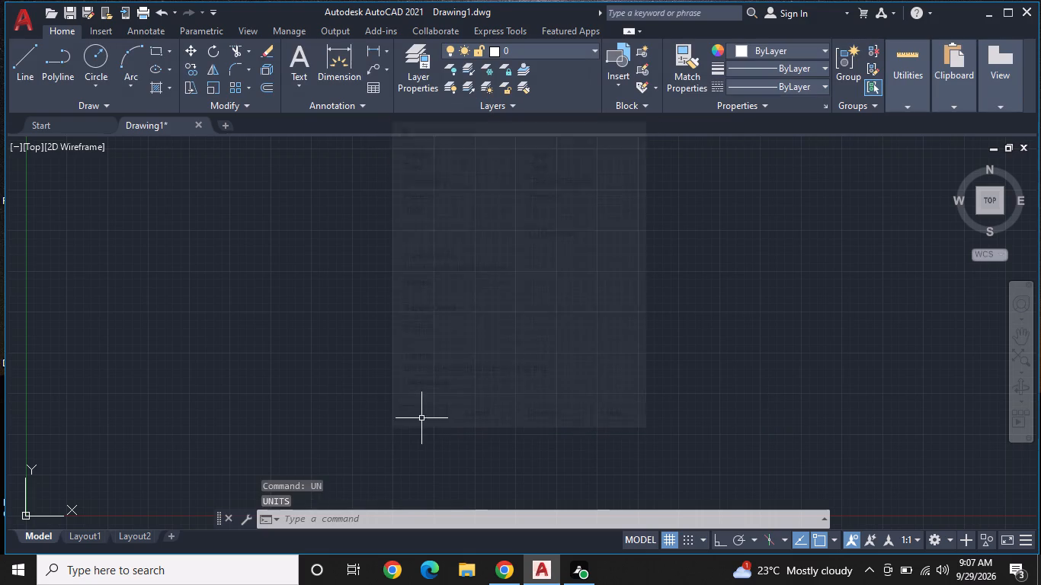
# Modify the Standard dimension style's primary units to Engineering format with 0'-0" precision.
pyautogui.write('D')
pyautogui.press('space')
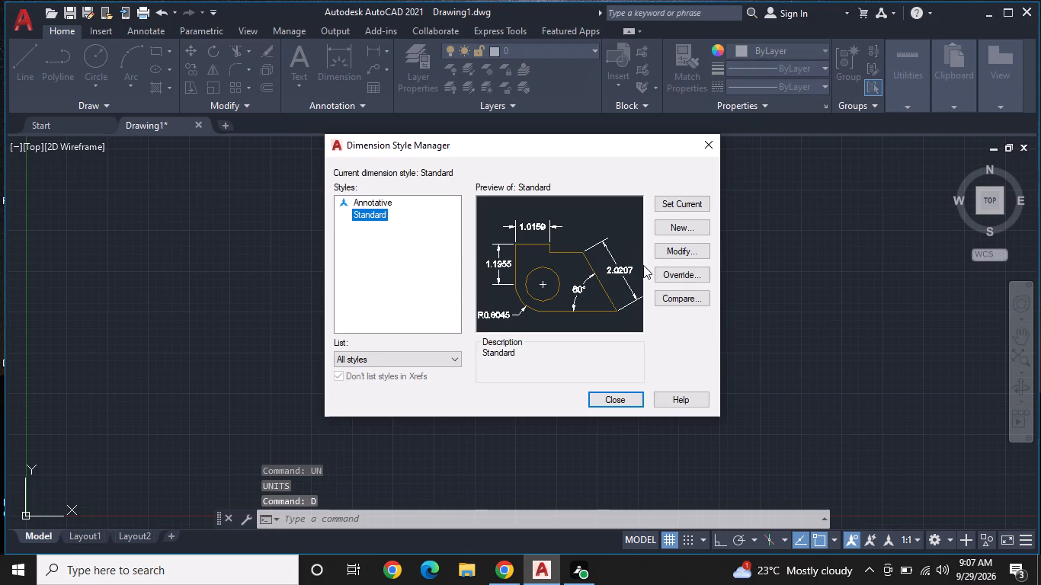
pyautogui.click(677, 251)
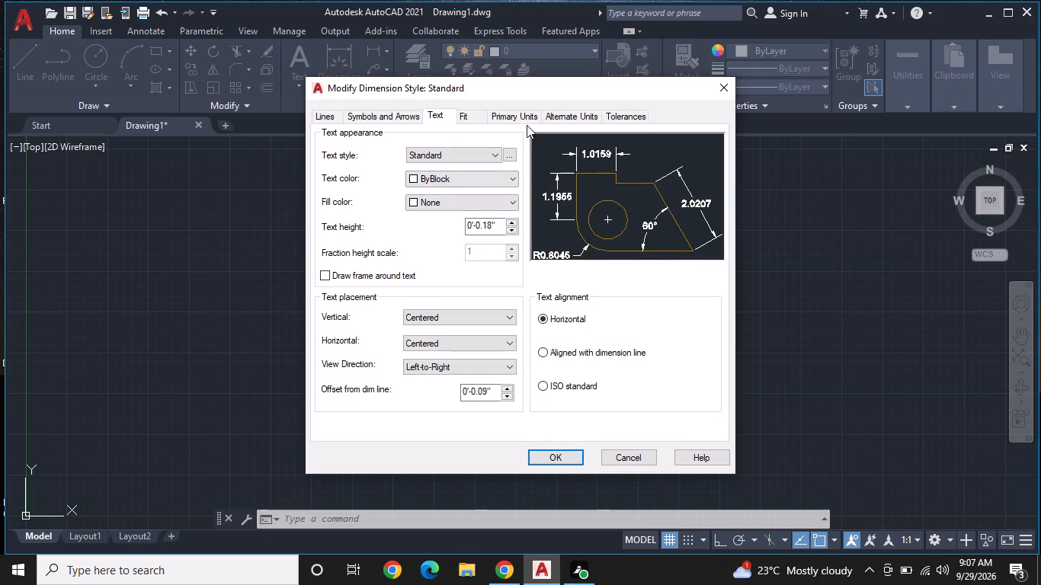
pyautogui.click(526, 113)
pyautogui.click(488, 144)
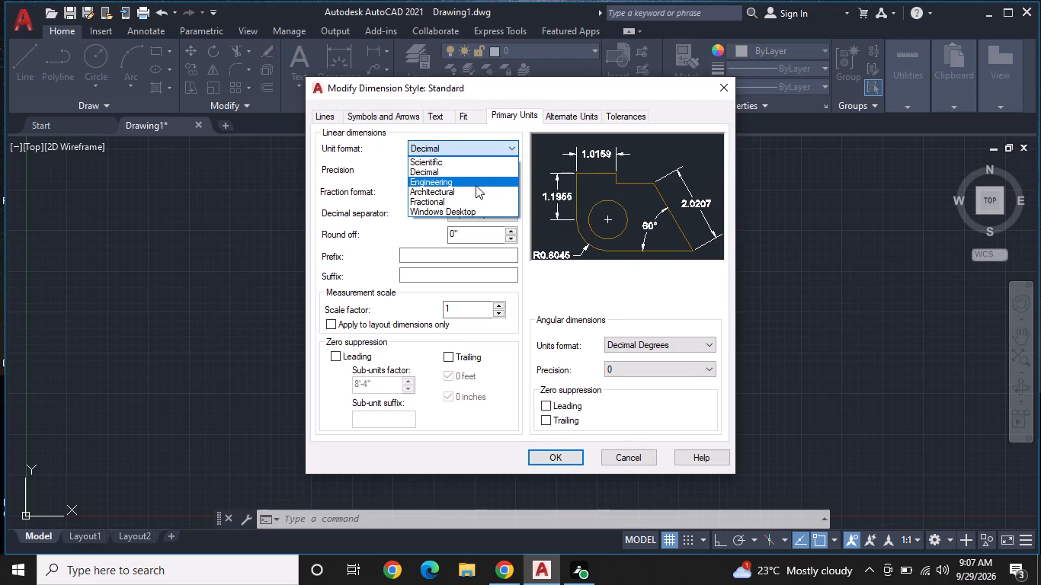
pyautogui.click(475, 180)
pyautogui.click(483, 170)
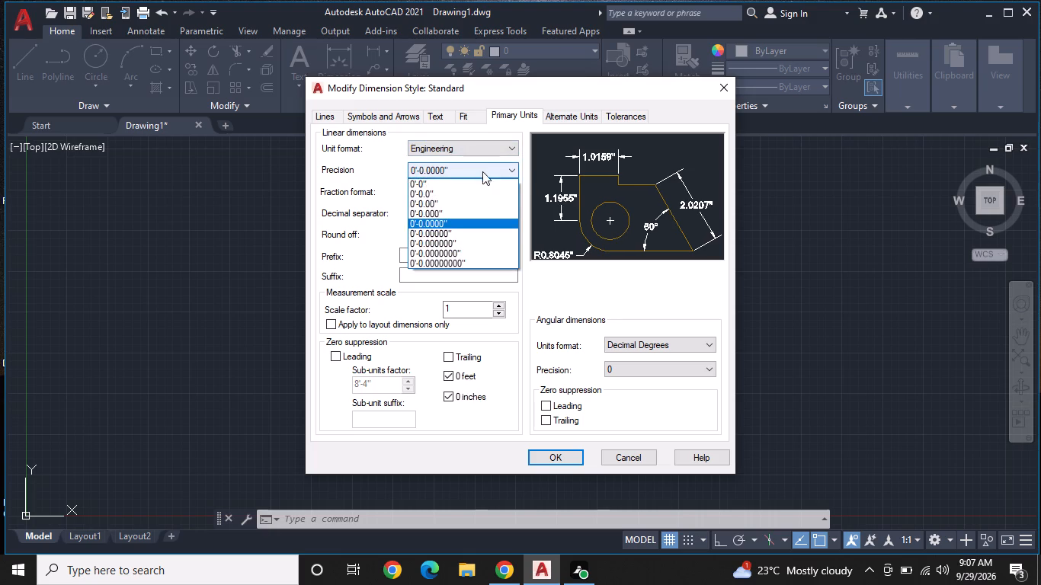
pyautogui.click(473, 184)
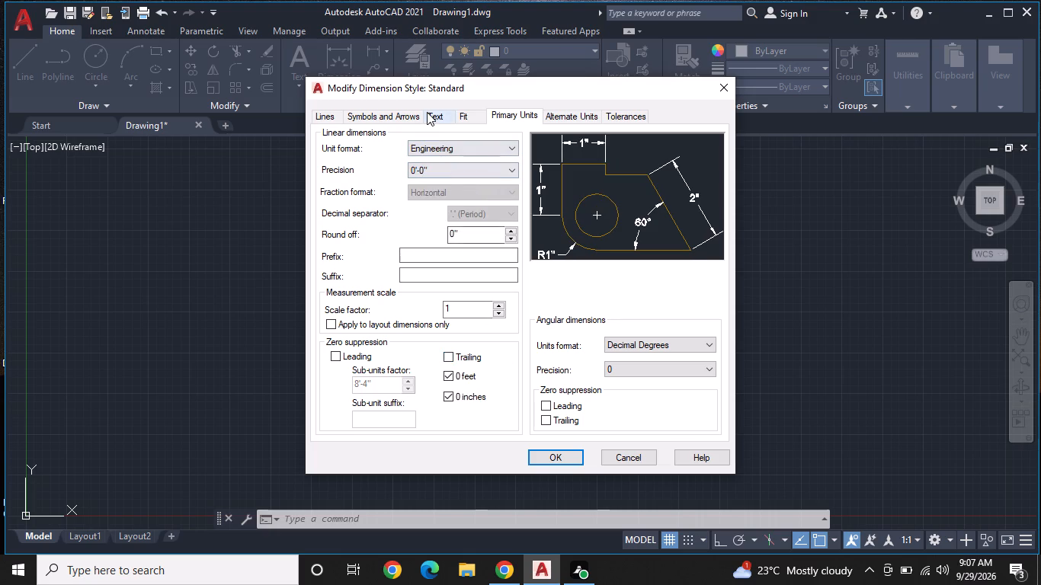
# Set the Standard dimension style's text height to 10" and accept the style changes.
pyautogui.click(427, 112)
pyautogui.doubleClick(495, 227)
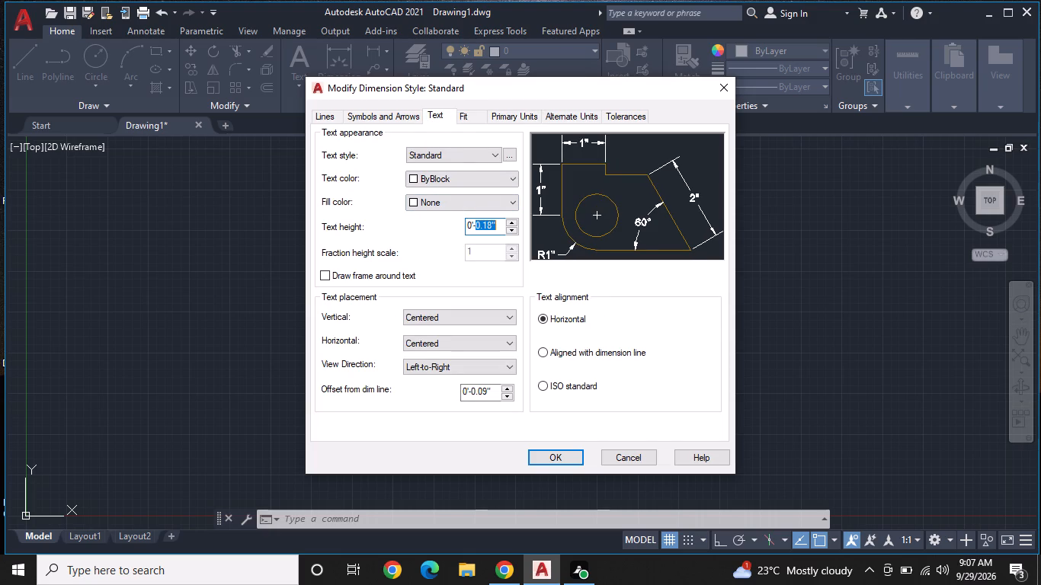
pyautogui.press('BackSpace')
pyautogui.press('BackSpace')
pyautogui.press('BackSpace')
pyautogui.press('BackSpace')
pyautogui.press('BackSpace')
pyautogui.press('BackSpace')
pyautogui.press('BackSpace')
pyautogui.press('BackSpace')
pyautogui.press('BackSpace')
pyautogui.press('BackSpace')
pyautogui.press('BackSpace')
pyautogui.press('BackSpace')
pyautogui.press('BackSpace')
pyautogui.press('BackSpace')
pyautogui.press('BackSpace')
pyautogui.press('BackSpace')
pyautogui.write('10')
pyautogui.press('Return')
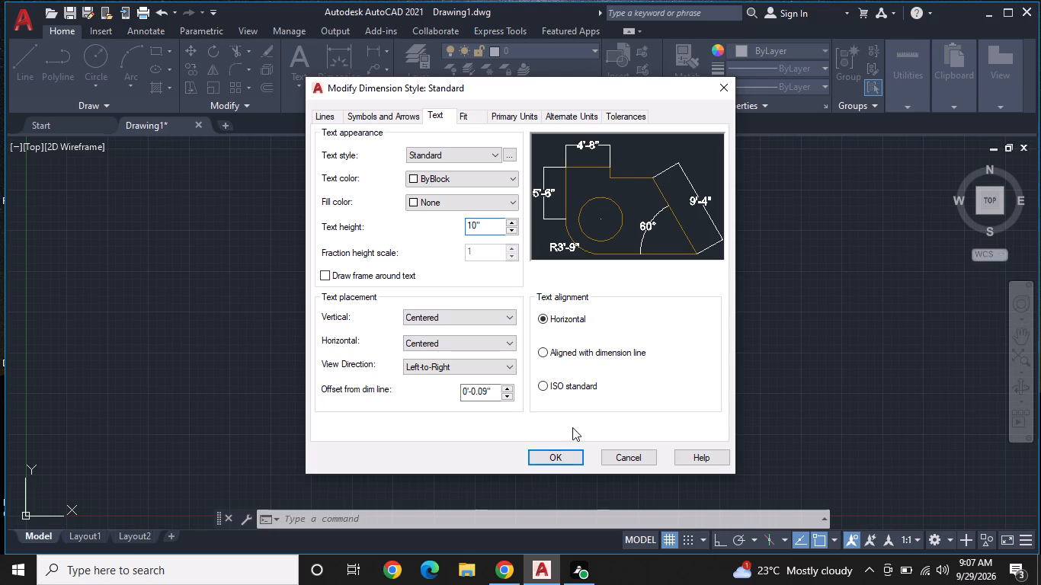
pyautogui.click(564, 455)
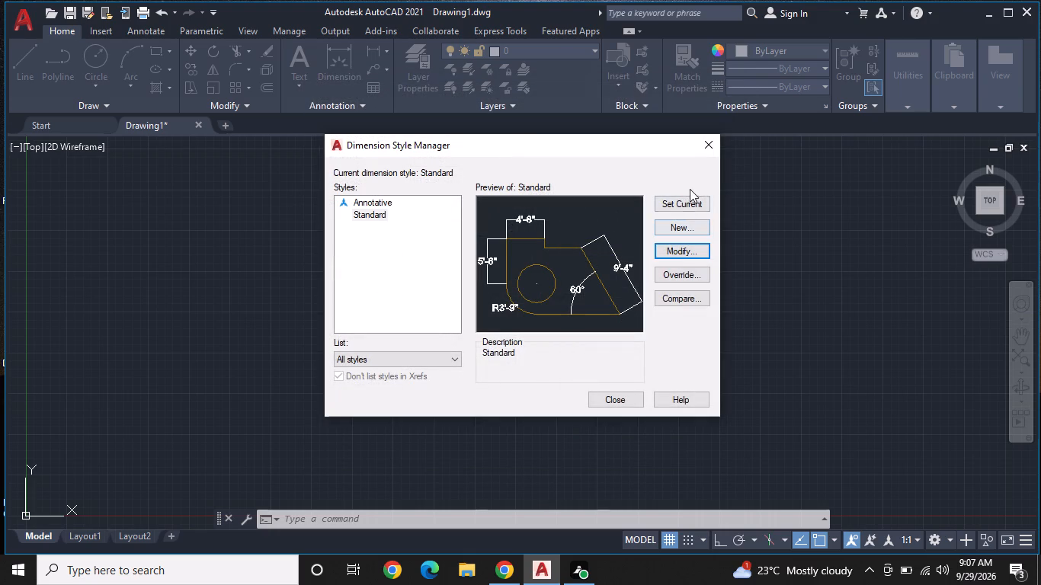
# Make the modified Standard dimension style current and close the style manager.
pyautogui.click(684, 203)
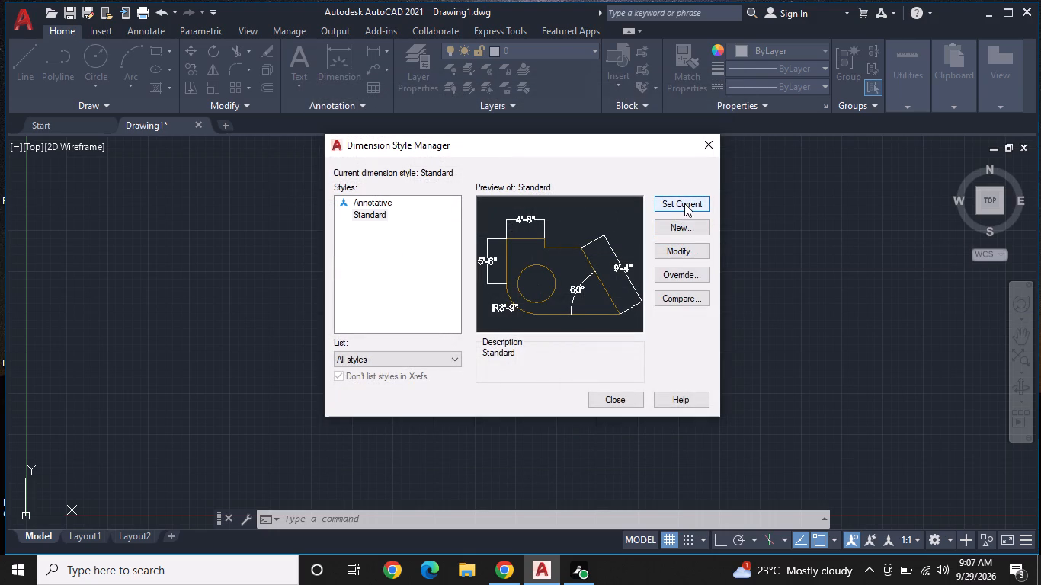
pyautogui.click(686, 201)
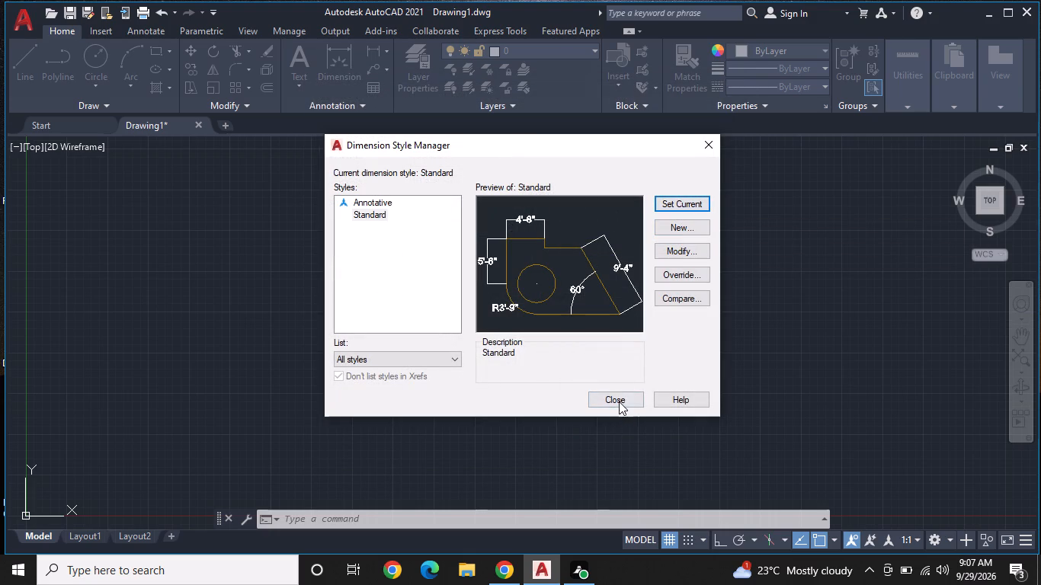
pyautogui.click(619, 401)
# Draw a horizontal line 13'0" long with Ortho on, running toward positive X.
pyautogui.scroll(-1, 569, 334)
pyautogui.moveTo(521, 297); pyautogui.dragTo(463, 385, button='middle')
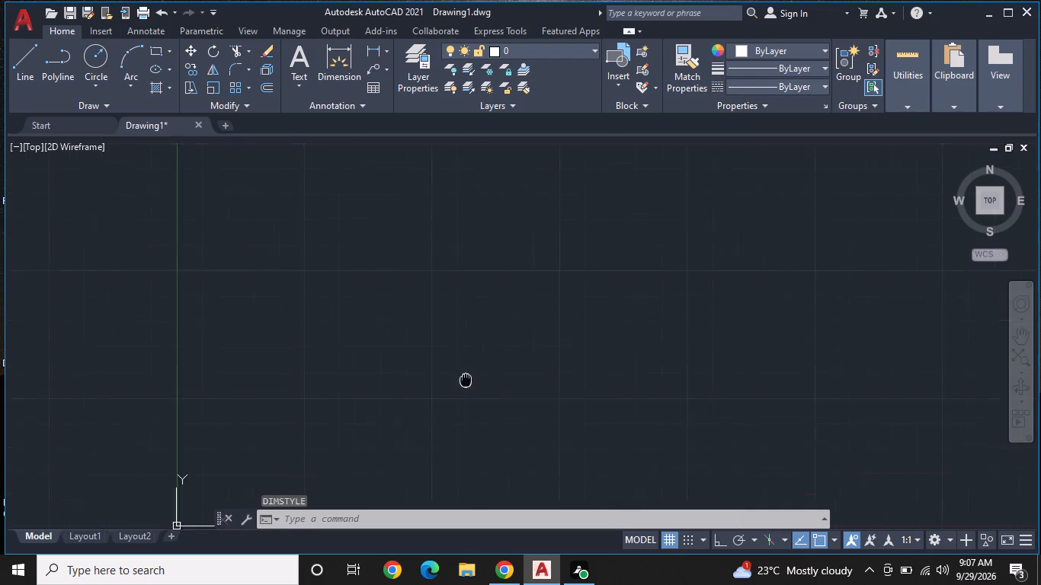
pyautogui.moveTo(463, 385); pyautogui.dragTo(450, 398, button='middle')
pyautogui.scroll(1, 466, 375)
pyautogui.write('L')
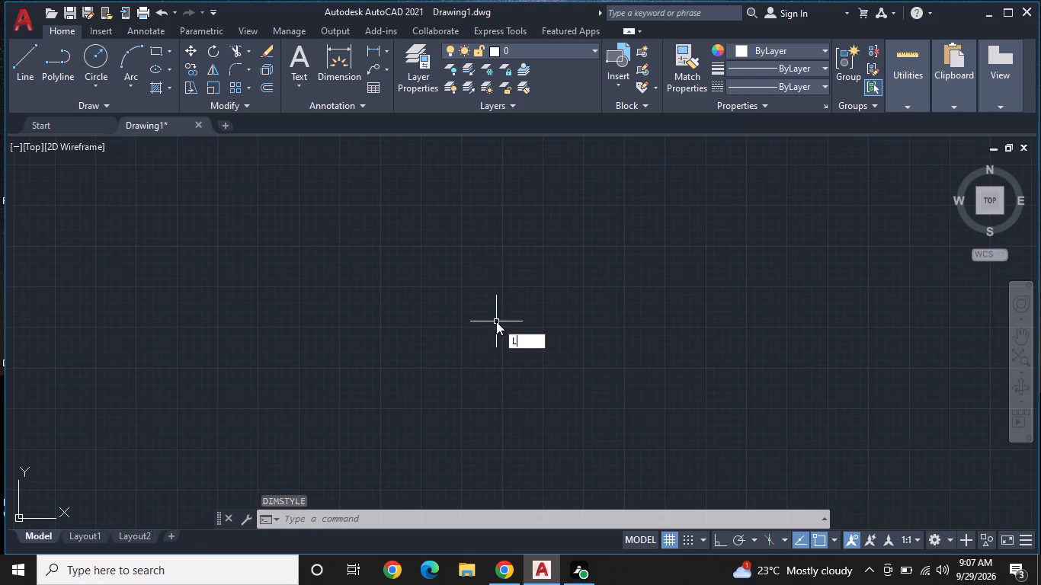
pyautogui.press('space')
pyautogui.click(444, 225)
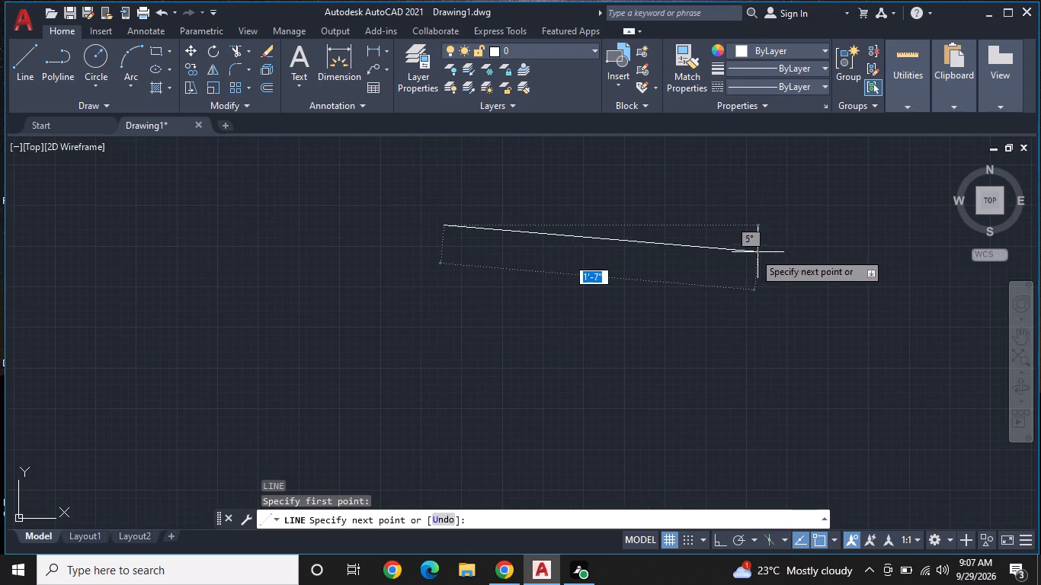
pyautogui.press('F8')
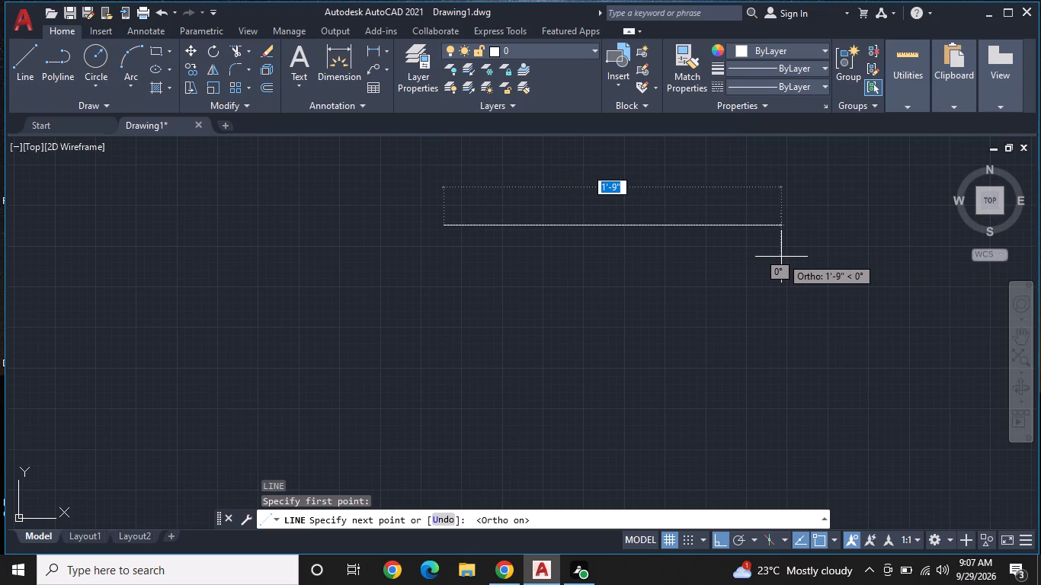
pyautogui.write('13')
pyautogui.press("'")
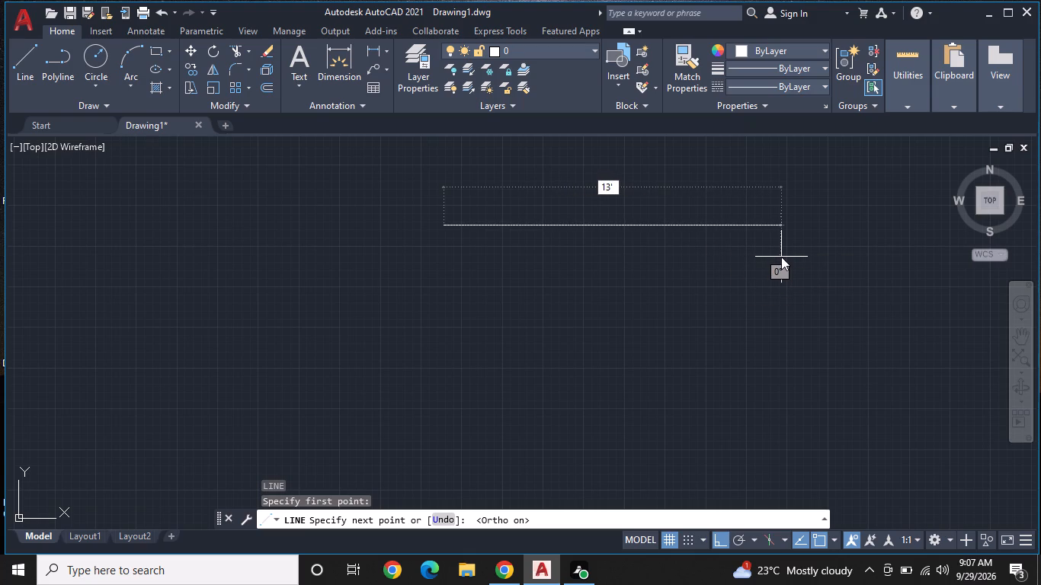
pyautogui.press('0')
pyautogui.hotkey('shift', '"')
pyautogui.press('Return')
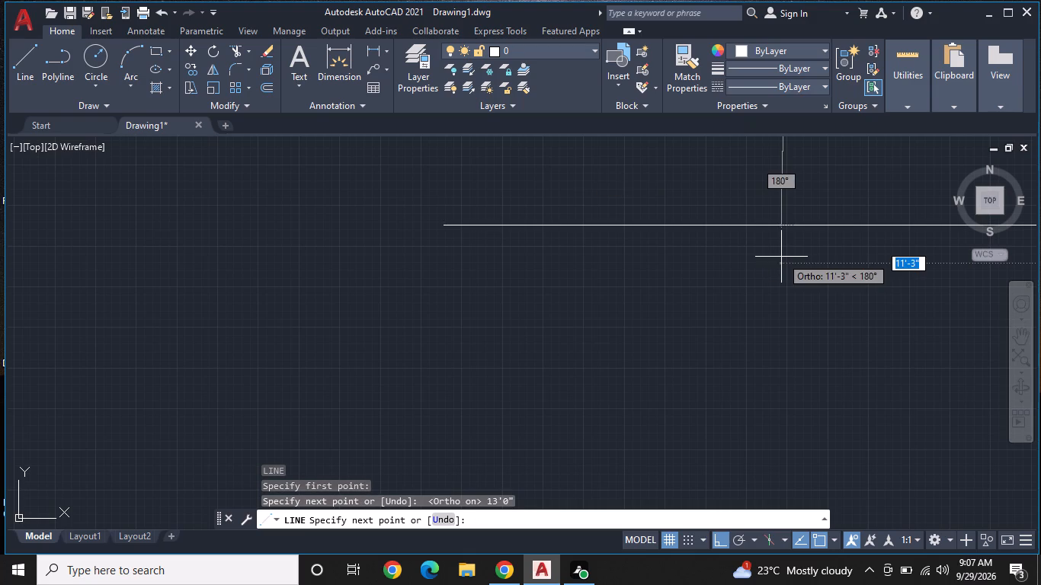
pyautogui.press('Escape')
# Move the horizontal line by its midpoint grip with Ortho off, placing it further up and right of the origin.
pyautogui.scroll(-2, 781, 257)
pyautogui.moveTo(786, 275); pyautogui.dragTo(563, 308, button='middle')
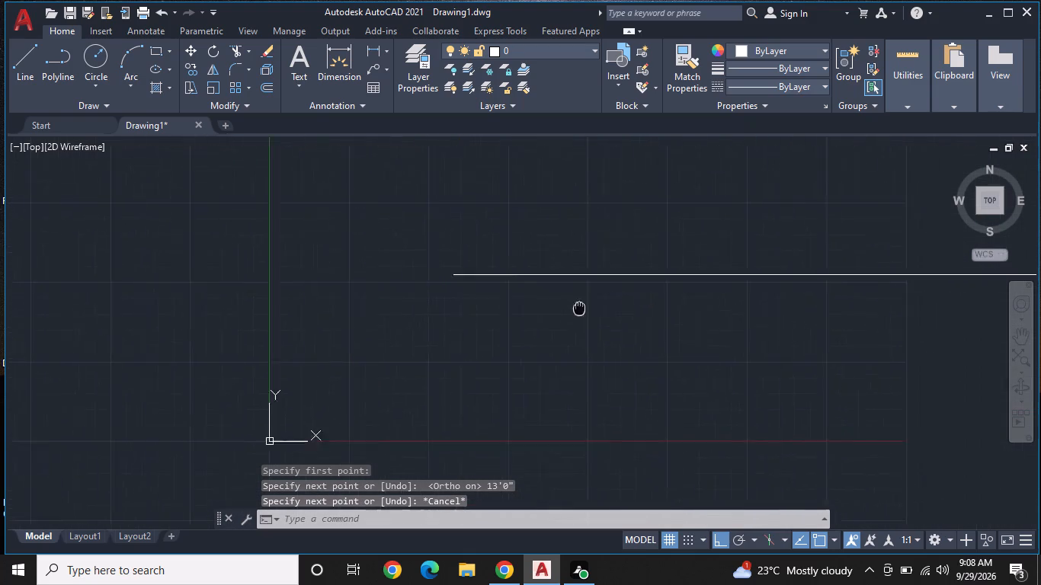
pyautogui.moveTo(563, 308); pyautogui.dragTo(482, 314, button='middle')
pyautogui.scroll(-1, 490, 314)
pyautogui.scroll(-1, 741, 314)
pyautogui.moveTo(758, 317); pyautogui.dragTo(594, 331, button='middle')
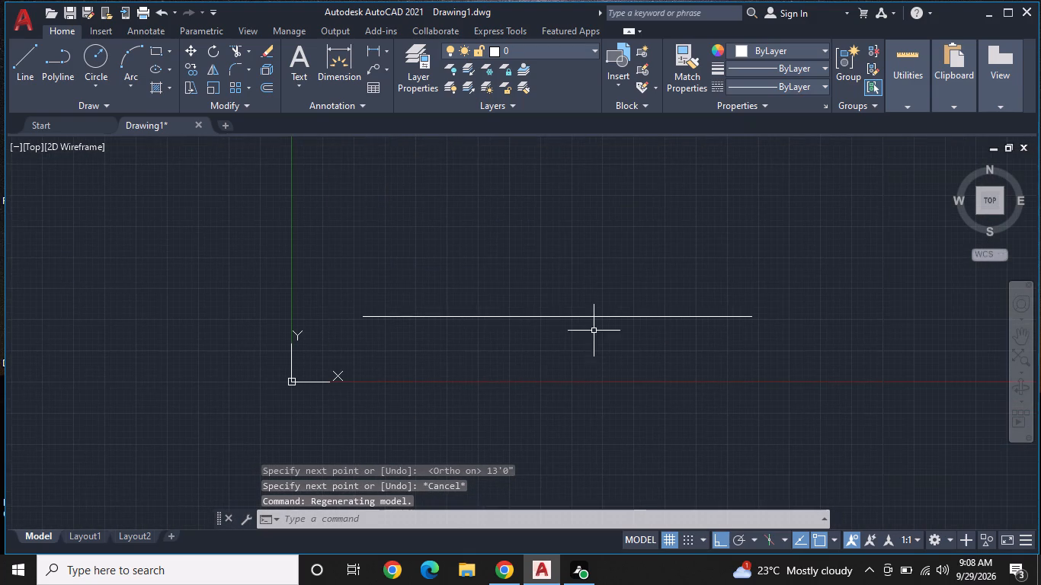
pyautogui.scroll(1, 597, 314)
pyautogui.click(588, 316)
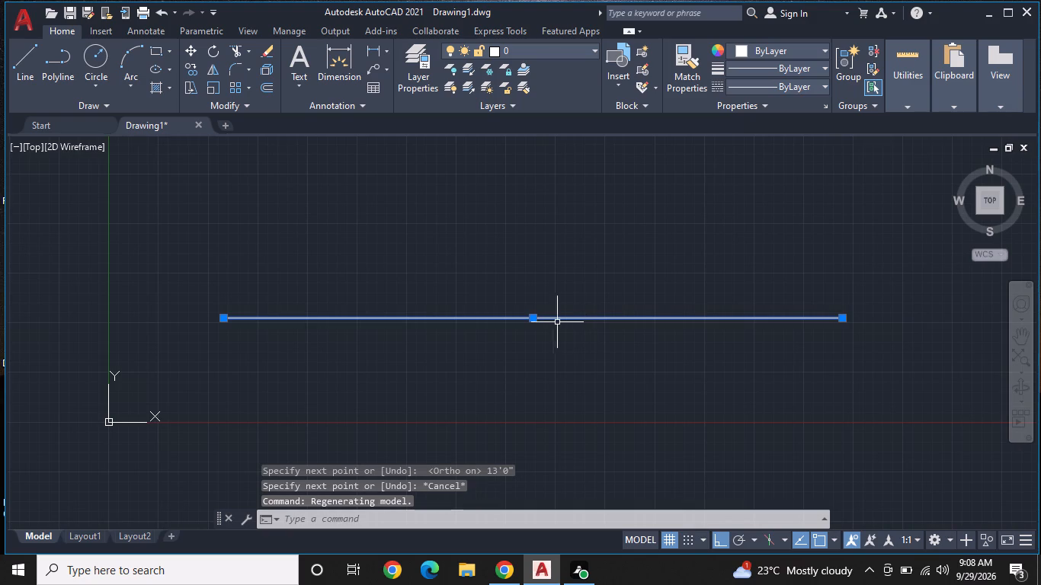
pyautogui.click(531, 320)
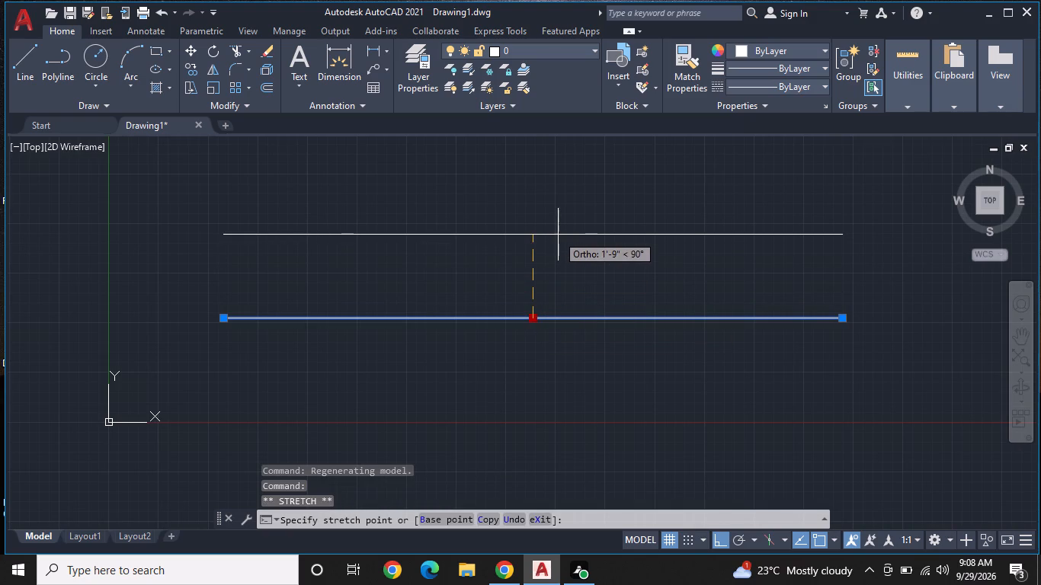
pyautogui.press('F8')
pyautogui.moveTo(621, 224); pyautogui.dragTo(364, 545, button='middle')
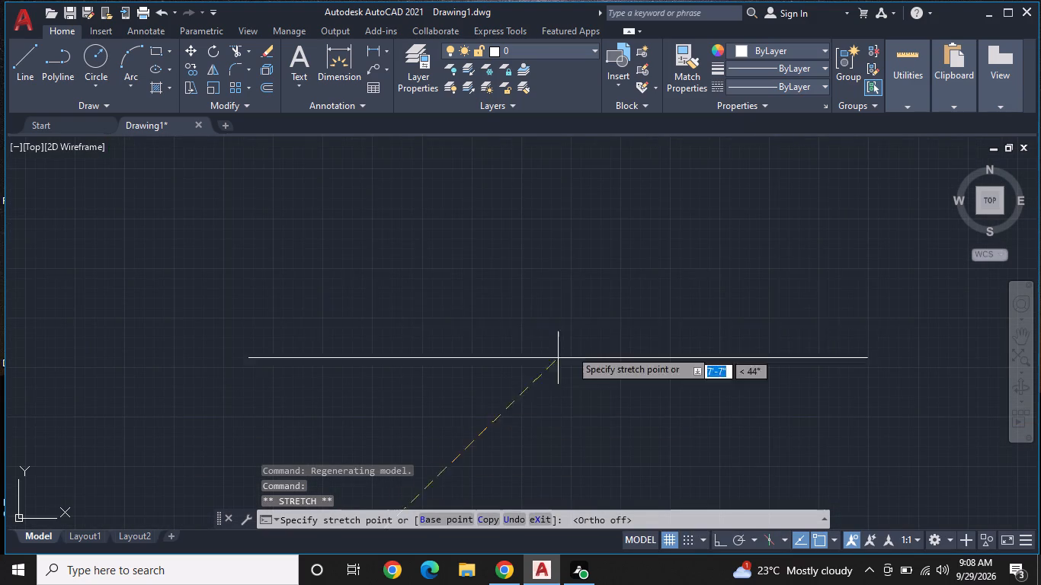
pyautogui.click(585, 228)
pyautogui.scroll(-2, 604, 267)
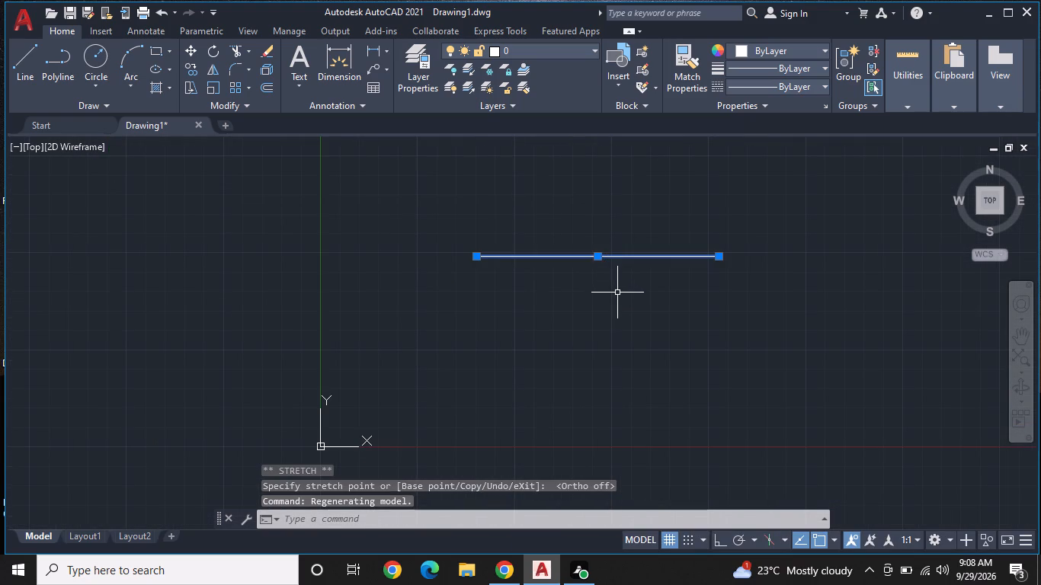
pyautogui.press('Escape')
# Draw a vertical line 11'9" long straight down from the horizontal line's left endpoint, with Ortho on.
pyautogui.scroll(1, 461, 277)
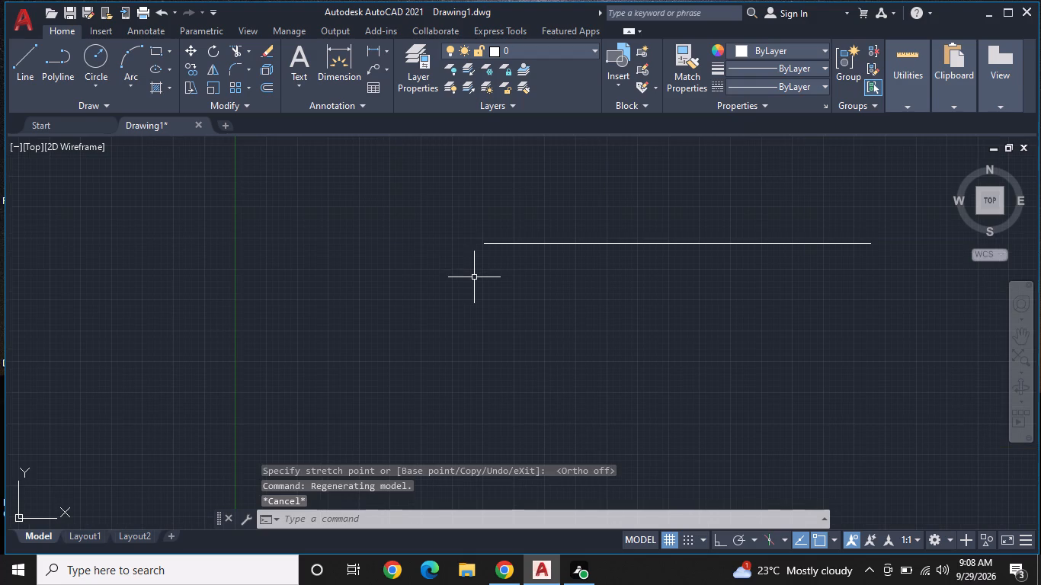
pyautogui.write('L')
pyautogui.press('space')
pyautogui.click(488, 246)
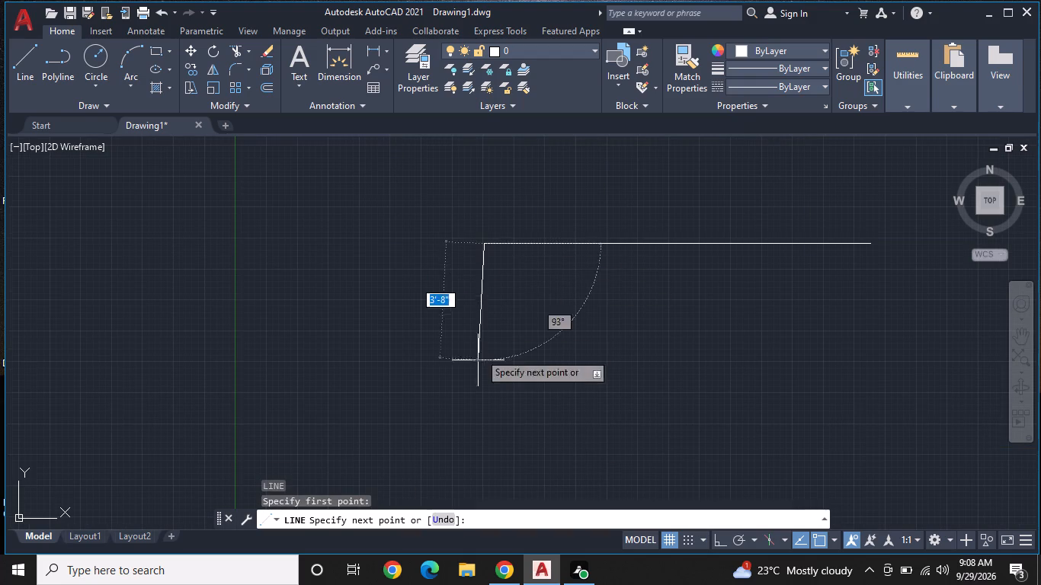
pyautogui.press('F8')
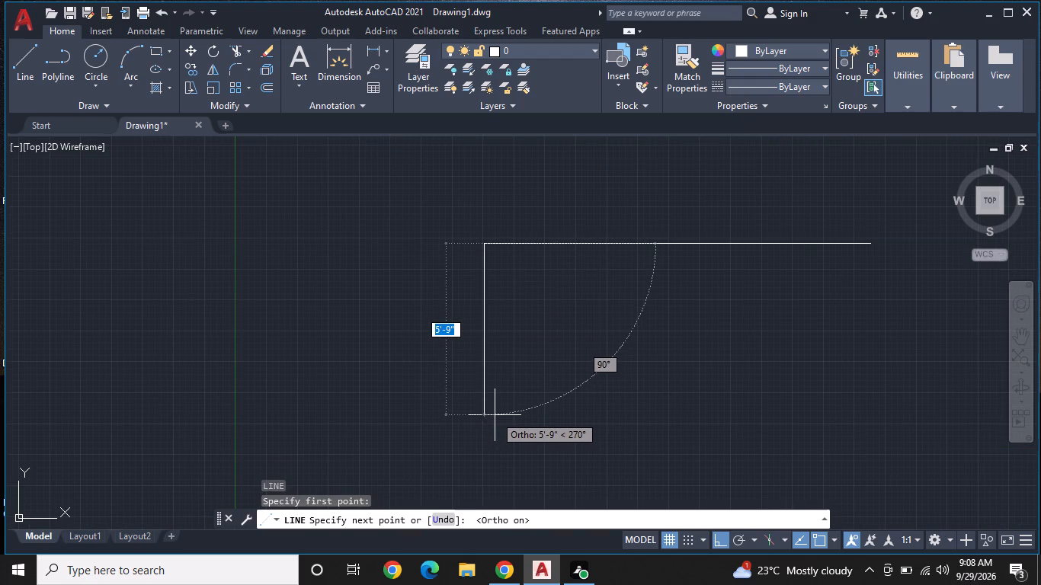
pyautogui.press('1')
pyautogui.press('1')
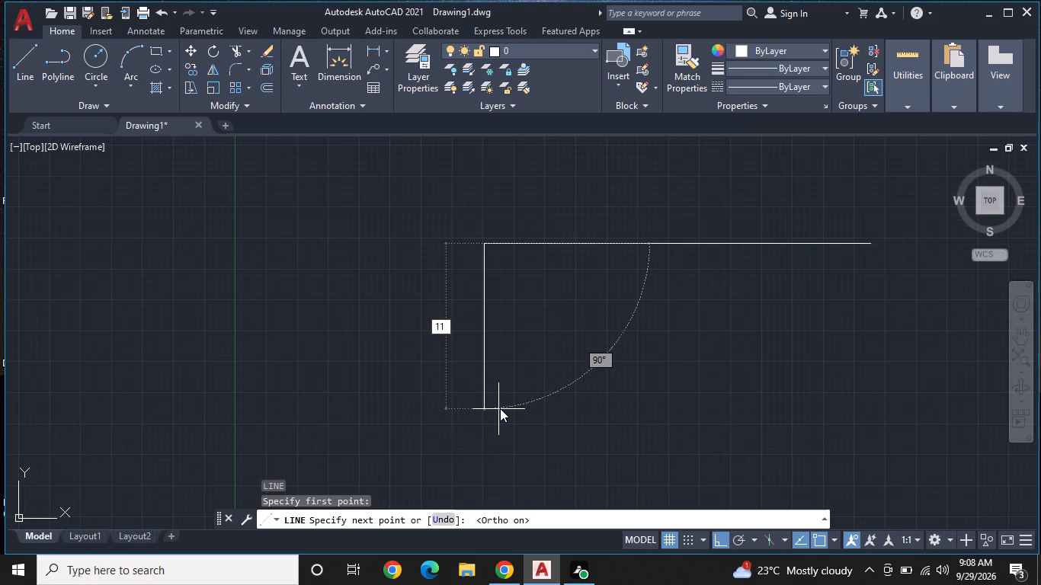
pyautogui.write('\'9"')
pyautogui.press('Return')
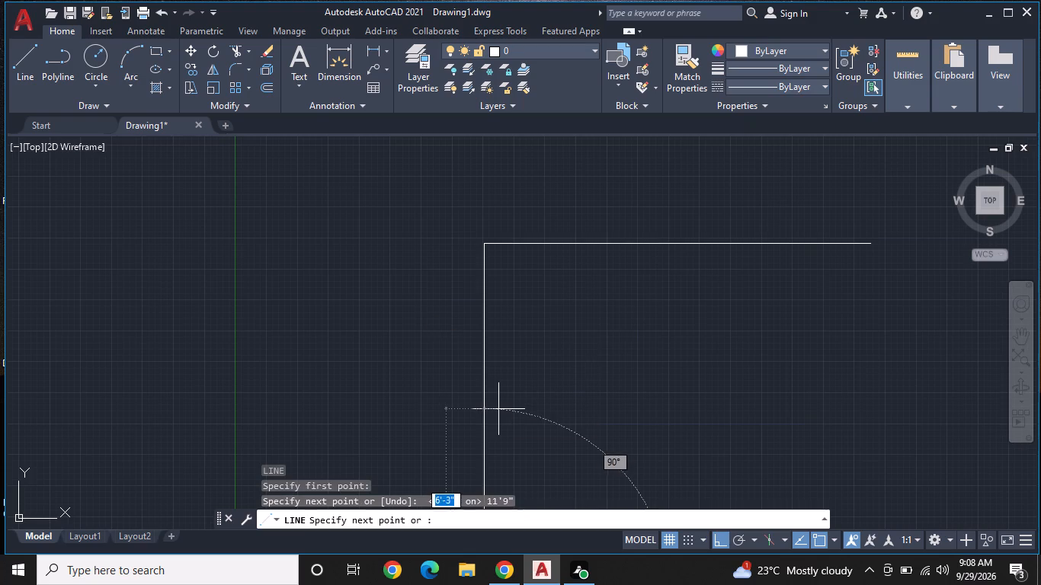
pyautogui.press('Escape')
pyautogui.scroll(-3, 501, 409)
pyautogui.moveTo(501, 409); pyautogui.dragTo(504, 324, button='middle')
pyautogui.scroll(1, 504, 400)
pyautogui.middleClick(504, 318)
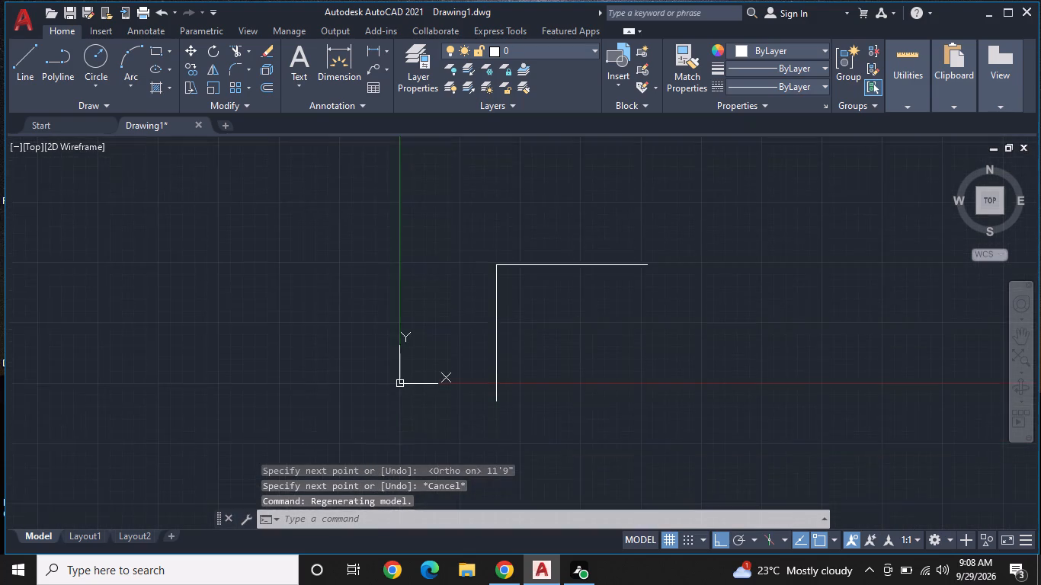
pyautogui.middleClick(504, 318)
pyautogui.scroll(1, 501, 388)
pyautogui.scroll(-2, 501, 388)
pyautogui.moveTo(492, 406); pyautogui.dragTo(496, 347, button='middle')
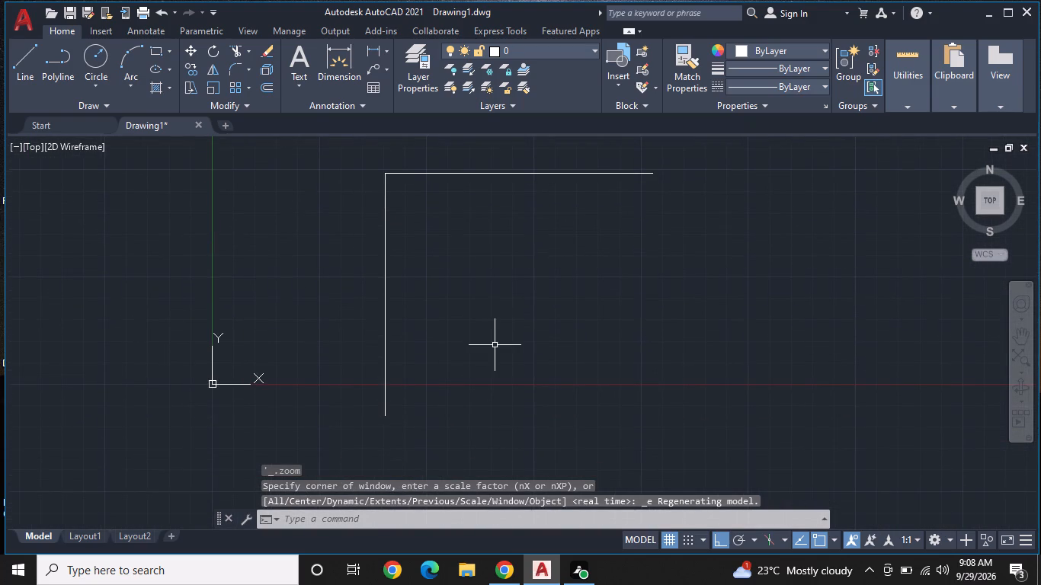
# Close the rectangle with a 13' bottom line from the left side's lower endpoint and an 11'-9" line up to the top line's right endpoint.
pyautogui.write('L')
pyautogui.press('space')
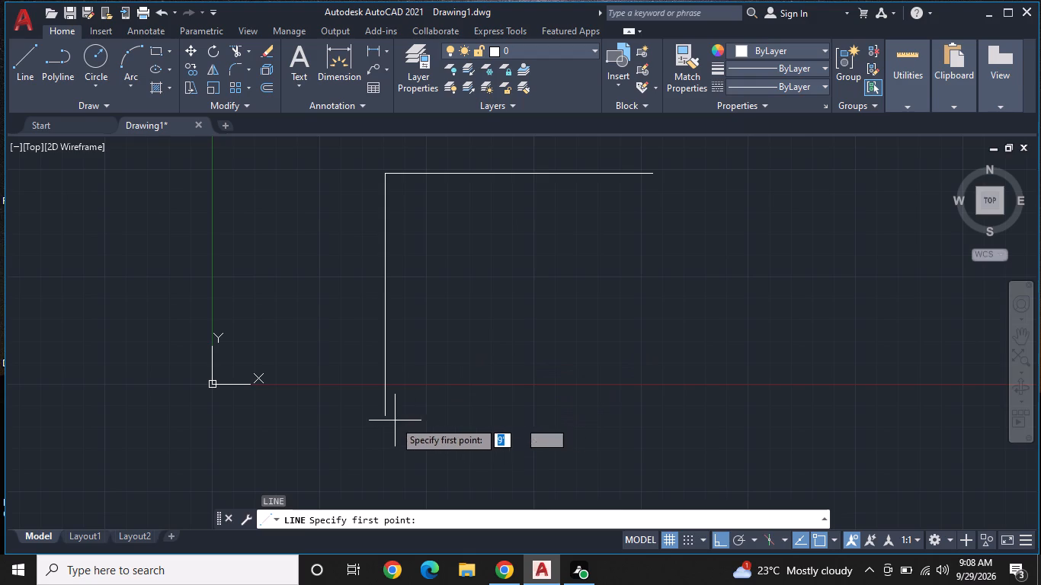
pyautogui.click(389, 417)
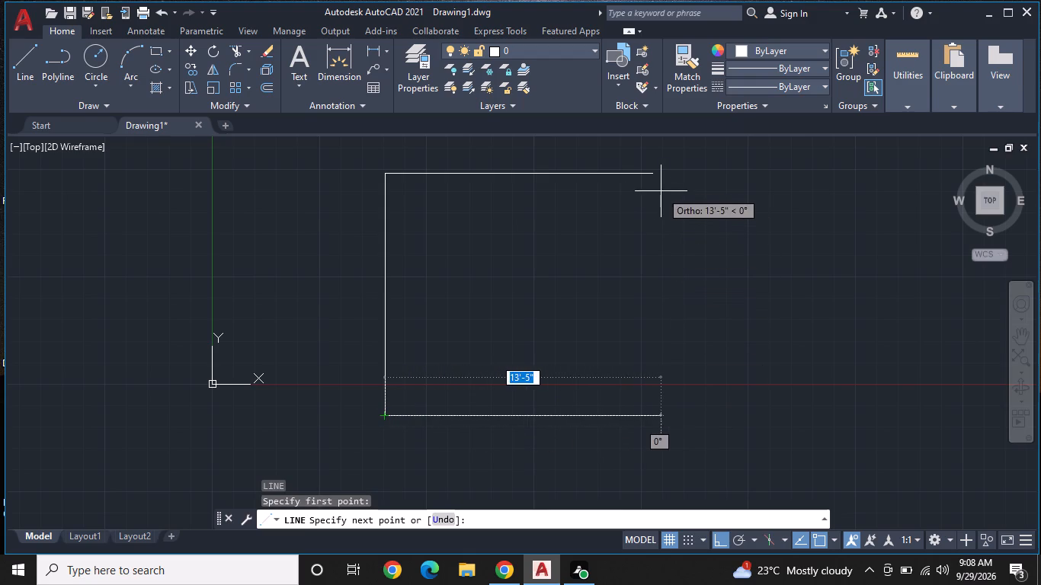
pyautogui.click(654, 416)
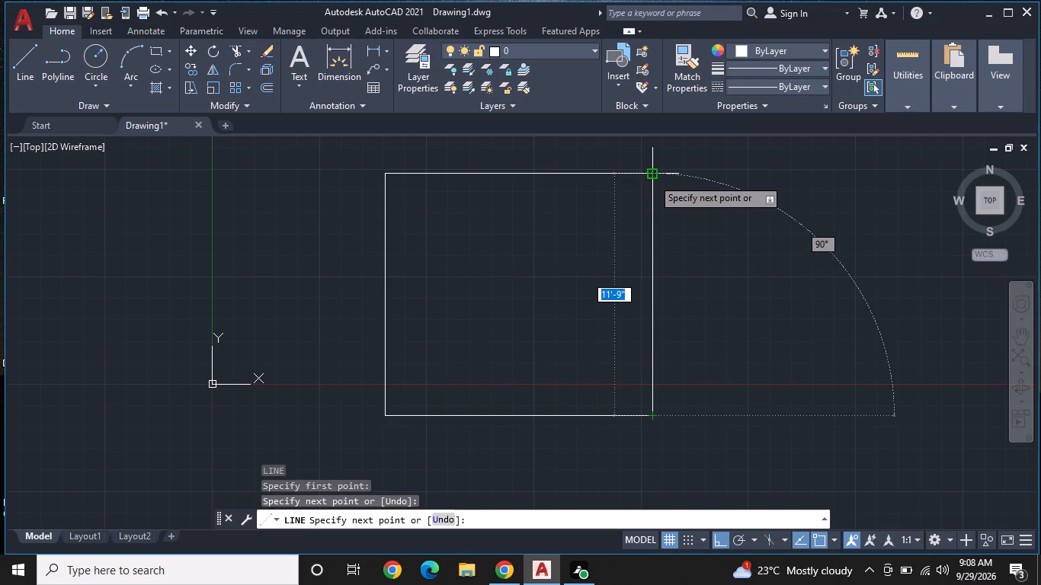
pyautogui.click(652, 178)
pyautogui.press('Escape')
# Move the whole rectangle by its top line's midpoint, with Ortho off, further up and right of the origin.
pyautogui.scroll(-1, 652, 178)
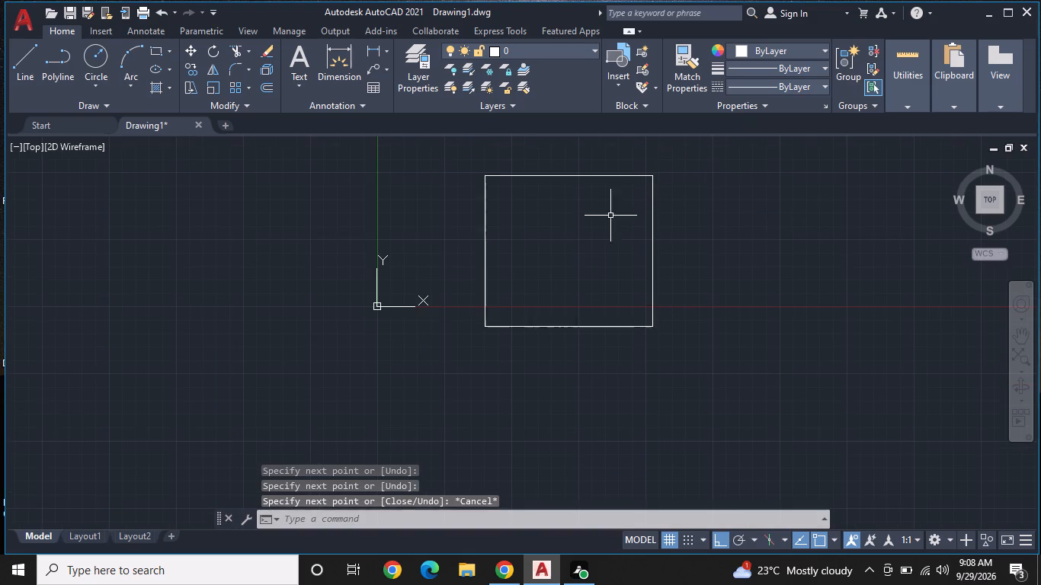
pyautogui.moveTo(530, 201); pyautogui.dragTo(525, 260, button='middle')
pyautogui.scroll(-1, 525, 260)
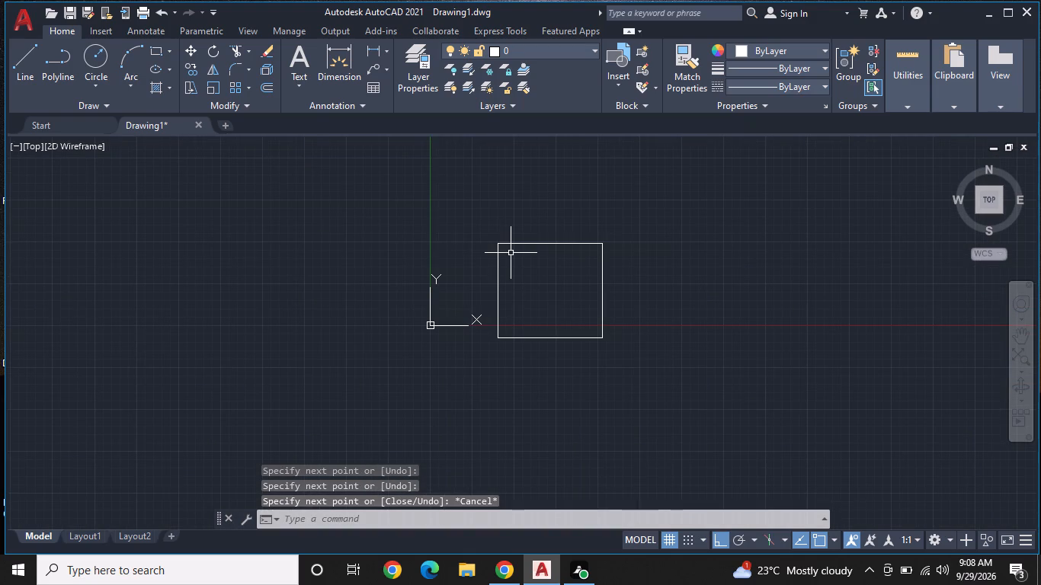
pyautogui.click(489, 232)
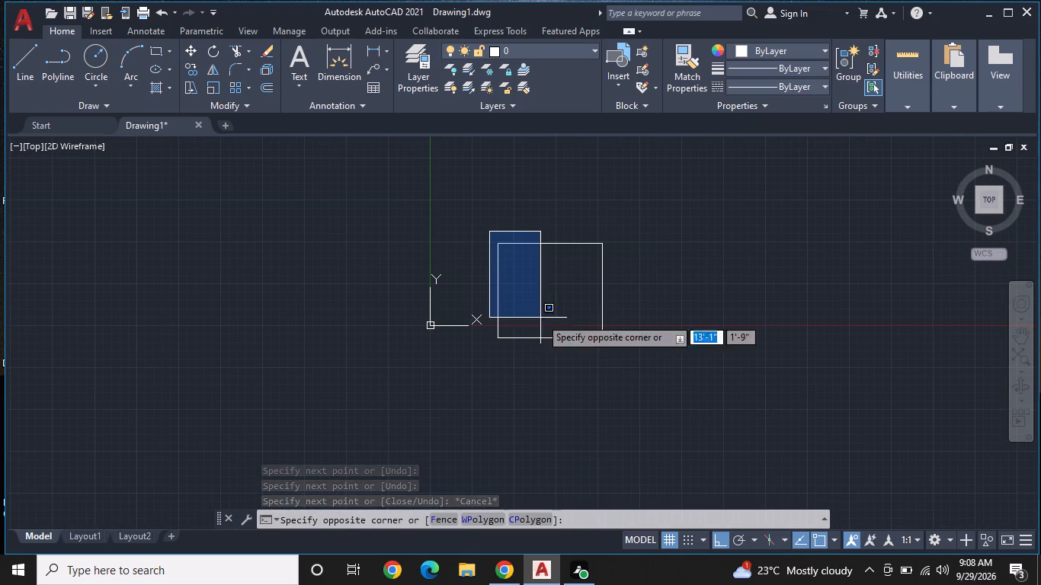
pyautogui.click(656, 370)
pyautogui.rightClick(656, 370)
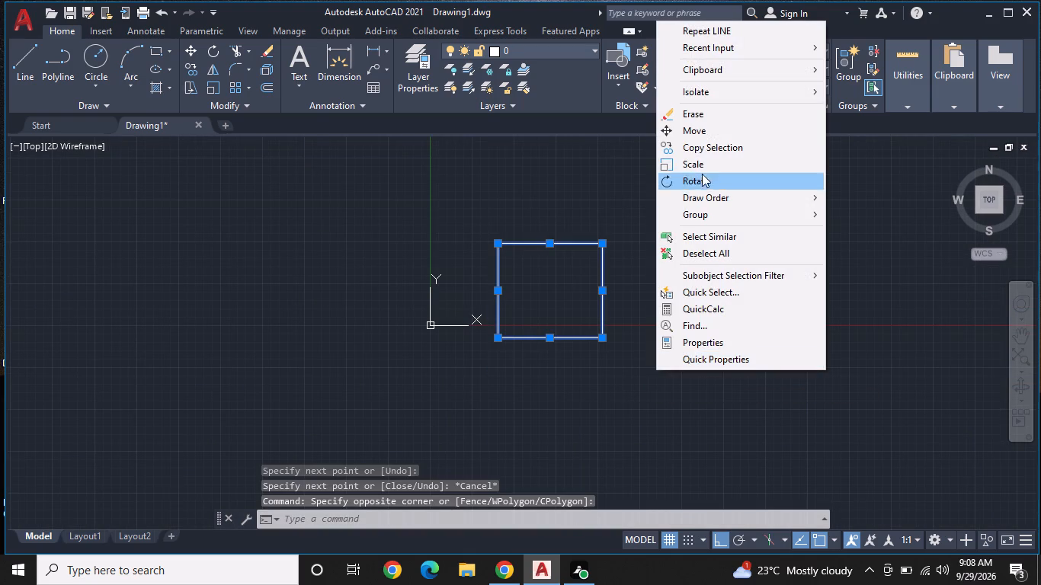
pyautogui.click(713, 134)
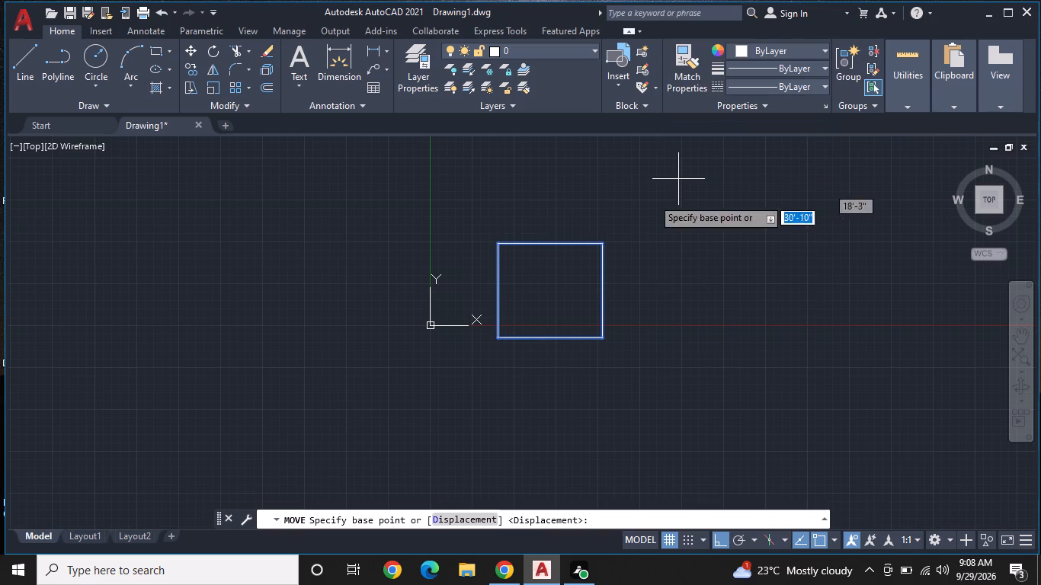
pyautogui.click(547, 247)
pyautogui.moveTo(693, 202); pyautogui.dragTo(653, 326, button='middle')
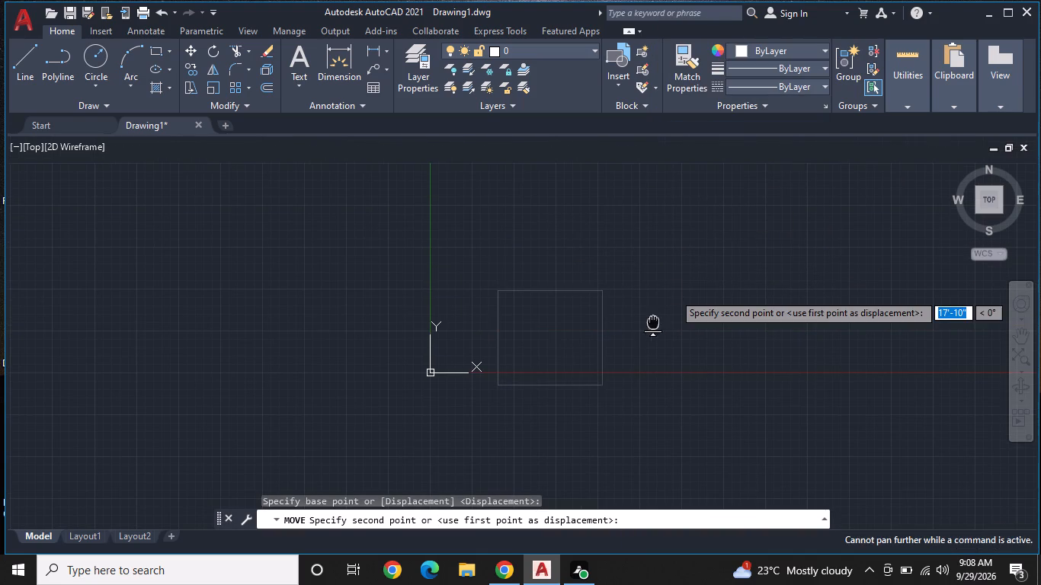
pyautogui.moveTo(653, 326); pyautogui.dragTo(609, 376, button='middle')
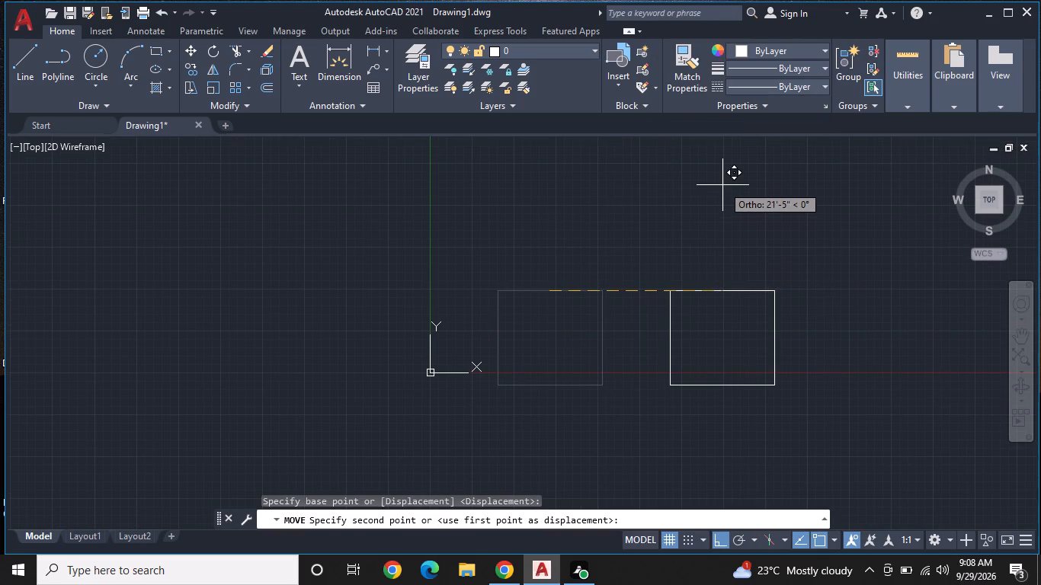
pyautogui.press('F8')
pyautogui.moveTo(722, 185); pyautogui.dragTo(610, 333, button='middle')
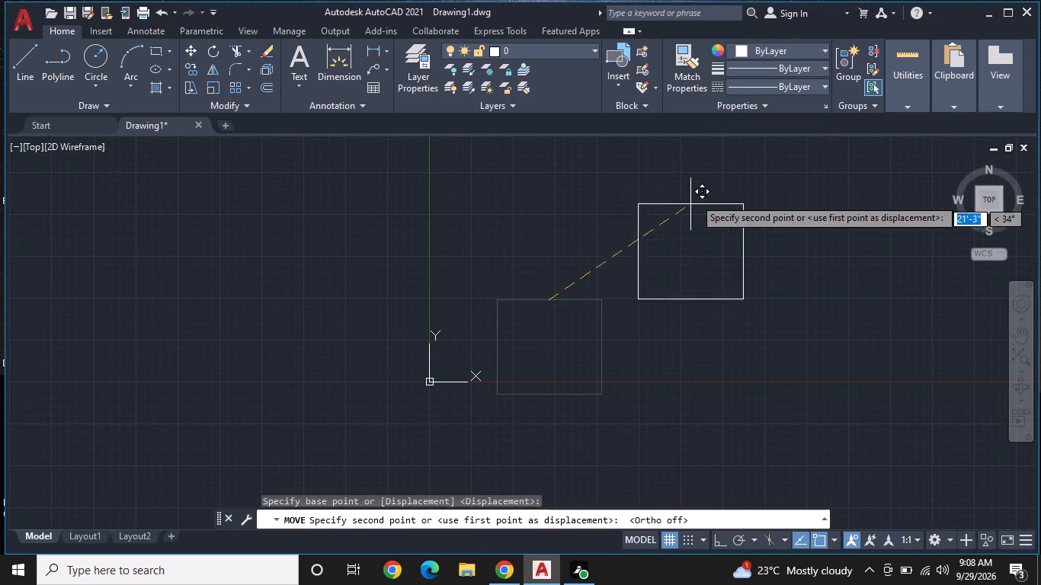
pyautogui.click(713, 172)
# Offset the rectangle's top, left and right lines 9" outward.
pyautogui.moveTo(741, 201); pyautogui.dragTo(558, 324, button='middle')
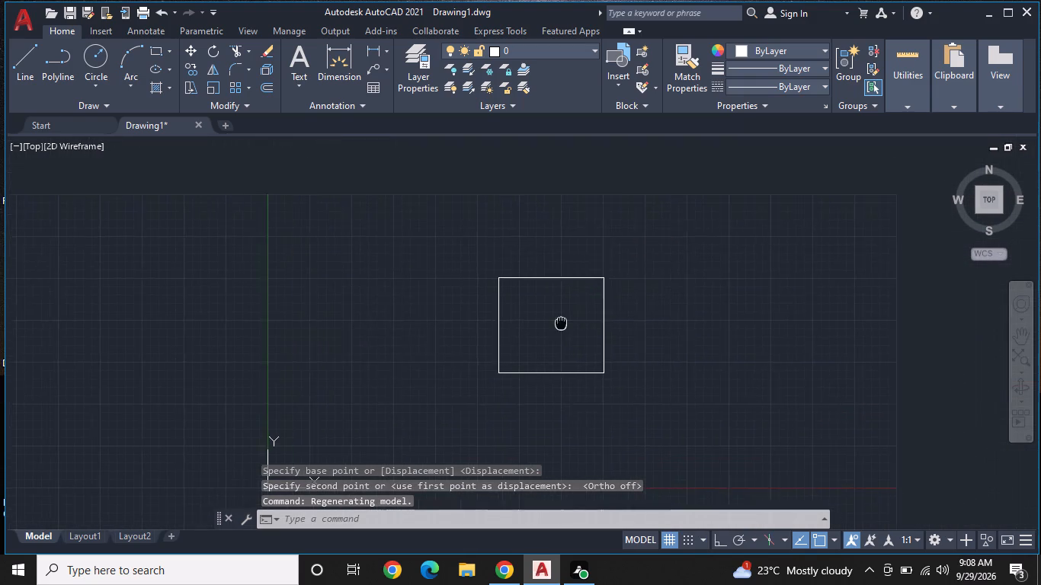
pyautogui.moveTo(558, 324); pyautogui.dragTo(472, 317, button='middle')
pyautogui.scroll(2, 472, 317)
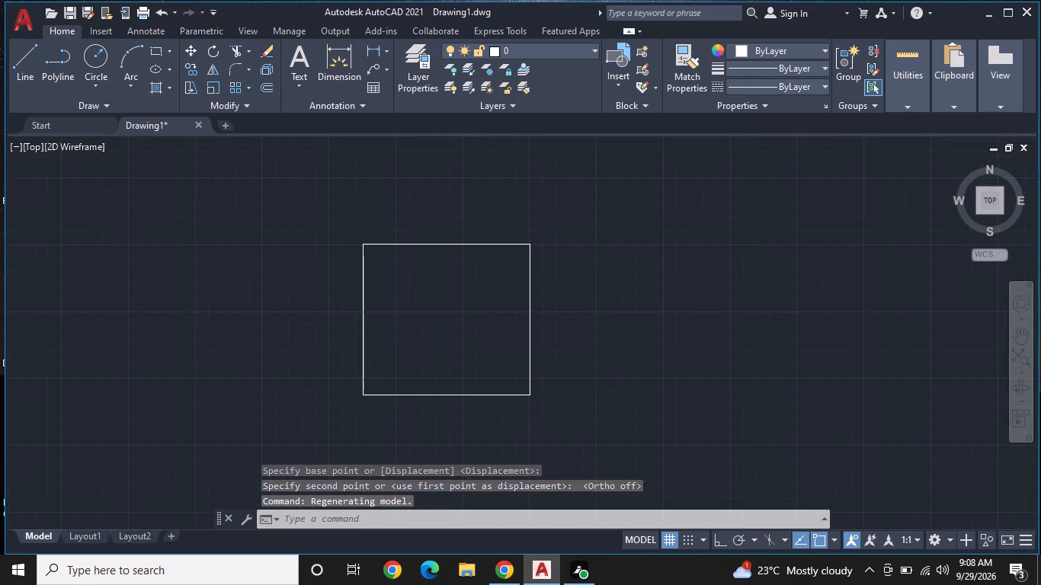
pyautogui.moveTo(476, 311); pyautogui.dragTo(478, 279, button='middle')
pyautogui.press('Escape')
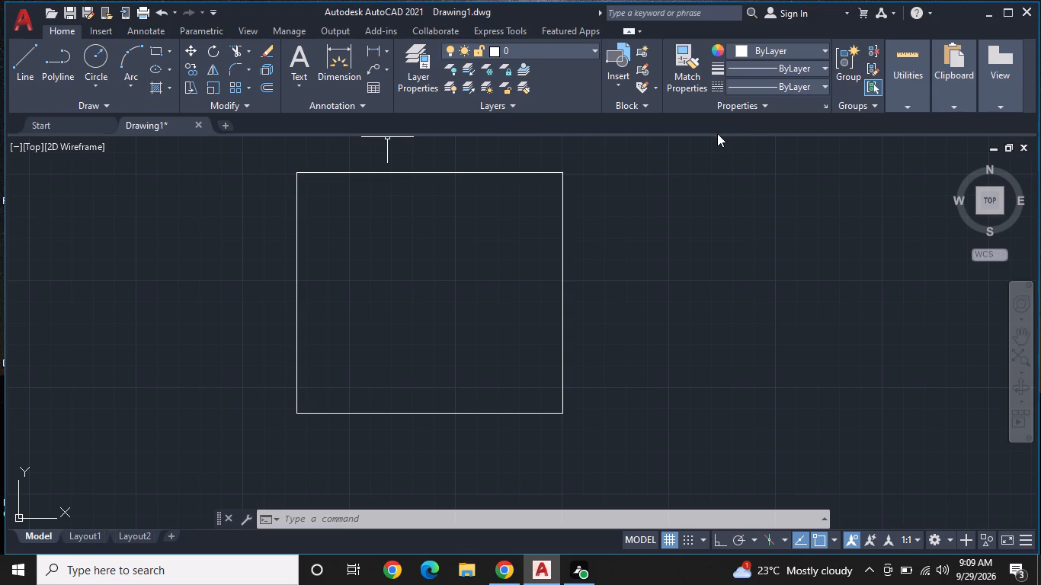
pyautogui.middleClick(658, 222)
pyautogui.scroll(-1, 658, 225)
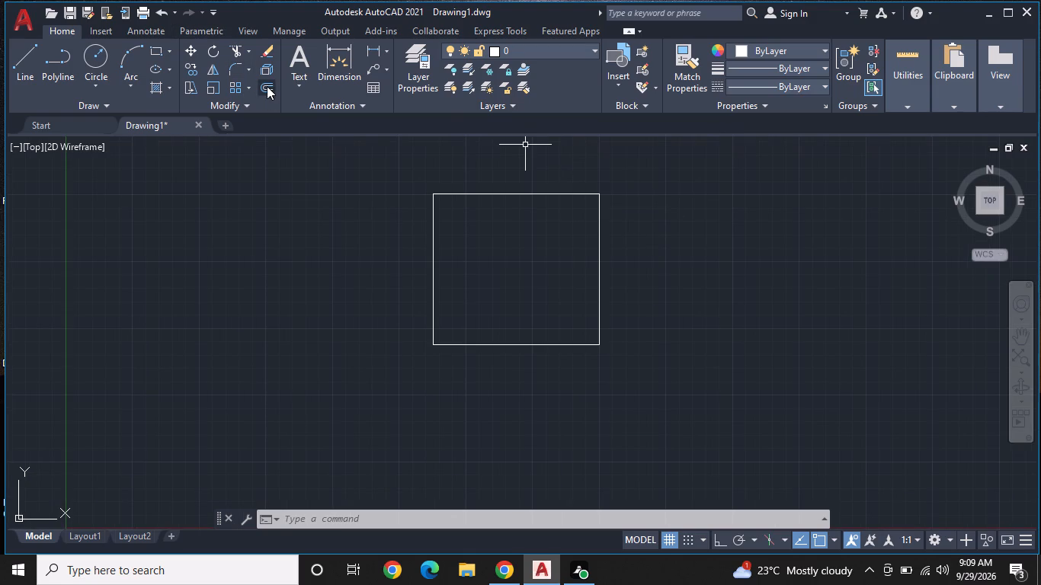
pyautogui.click(267, 83)
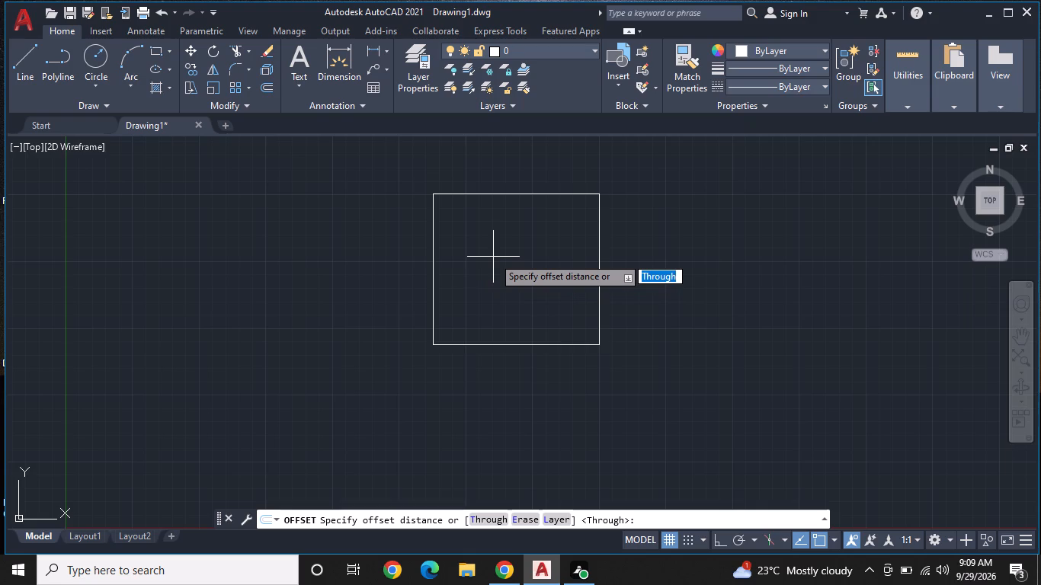
pyautogui.write('9"')
pyautogui.press('Return')
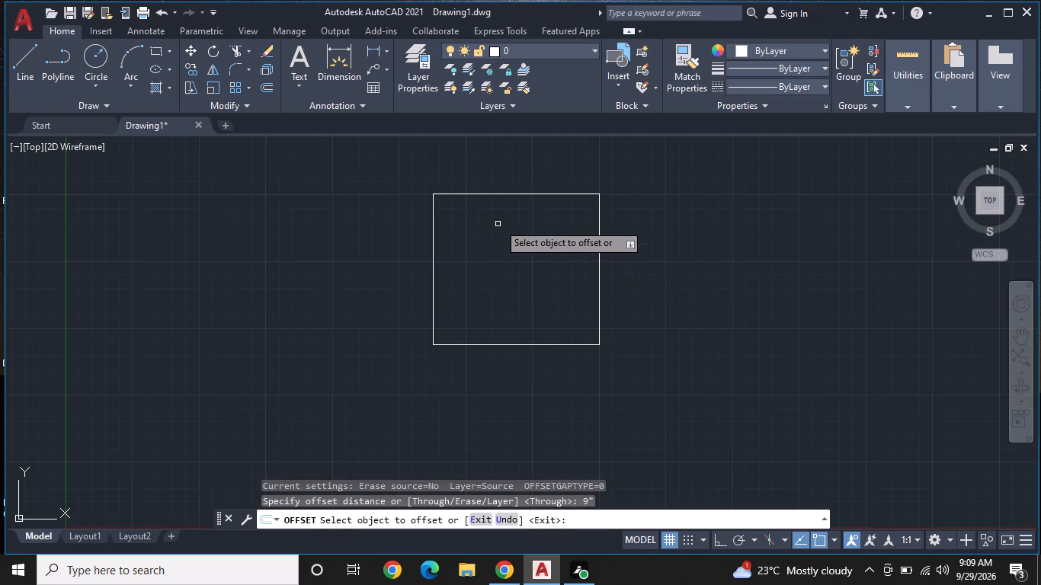
pyautogui.doubleClick(514, 193)
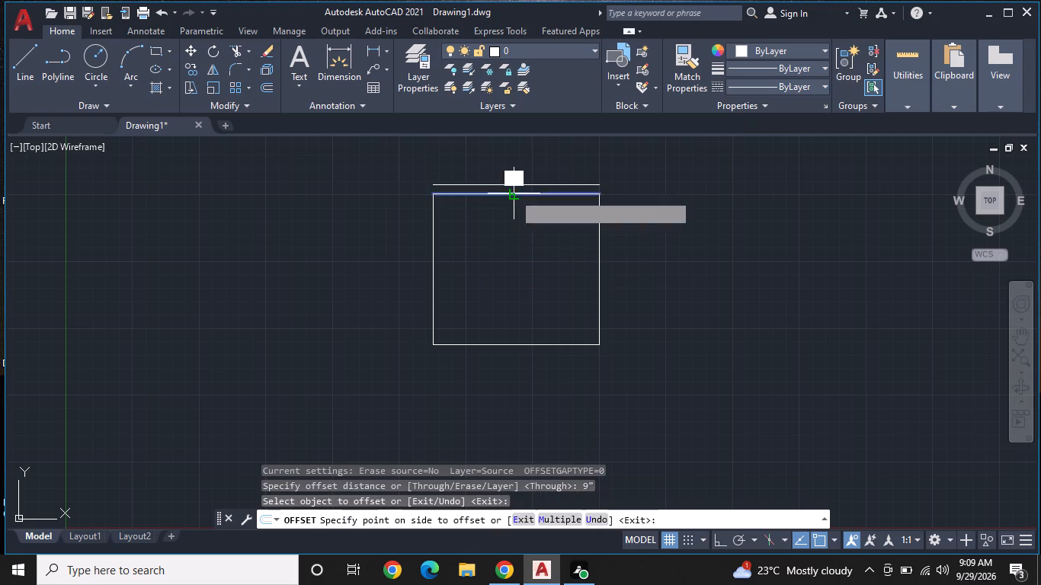
pyautogui.click(525, 157)
pyautogui.click(436, 236)
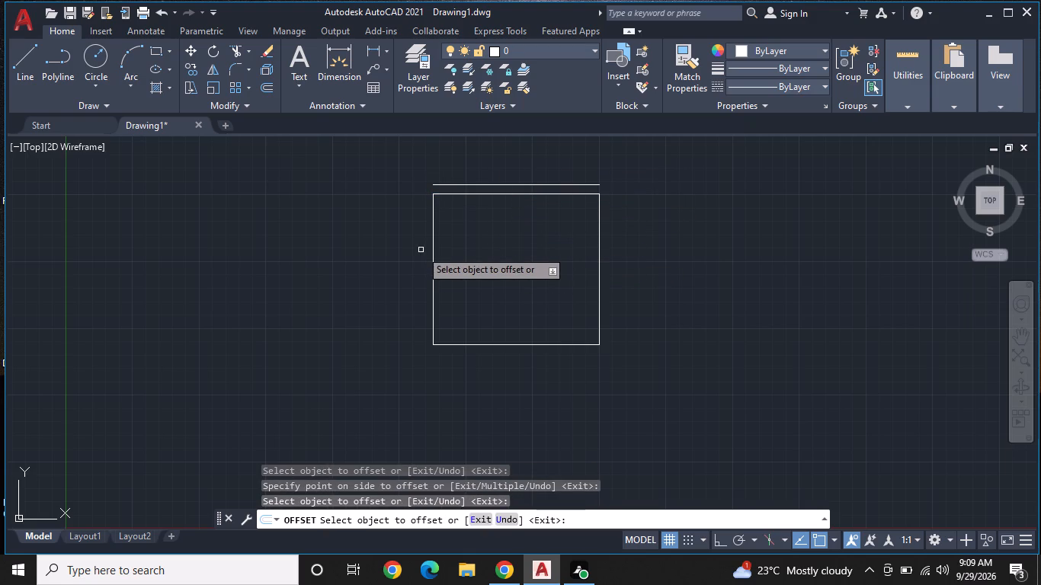
pyautogui.click(434, 236)
pyautogui.click(360, 252)
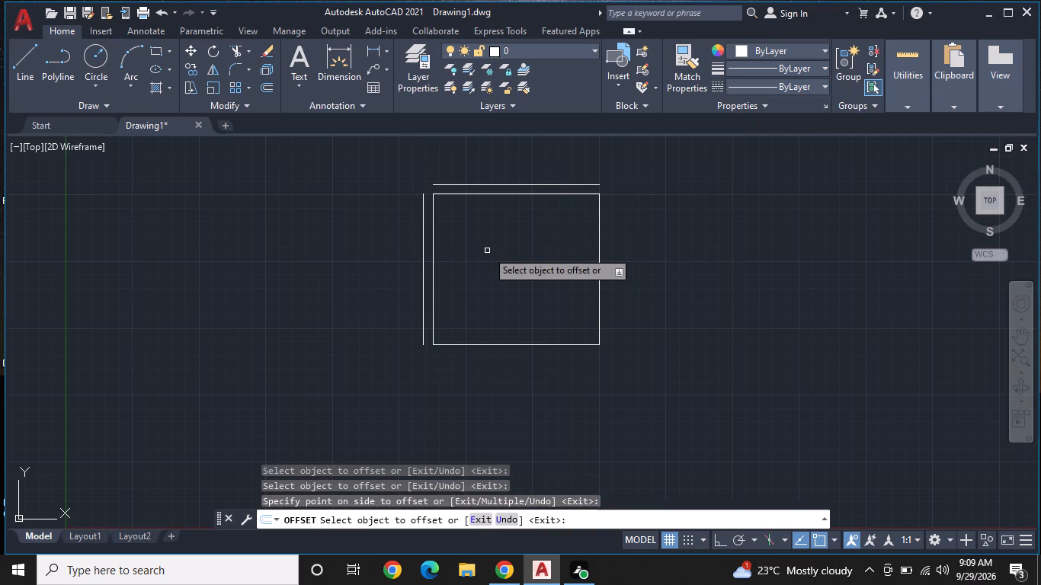
pyautogui.moveTo(533, 244); pyautogui.dragTo(479, 268, button='middle')
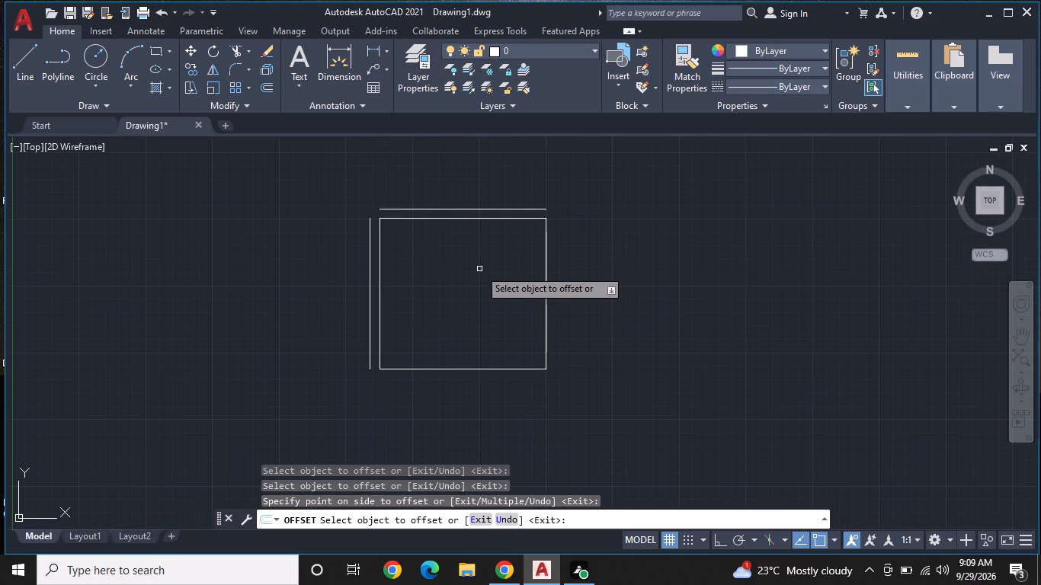
pyautogui.click(545, 238)
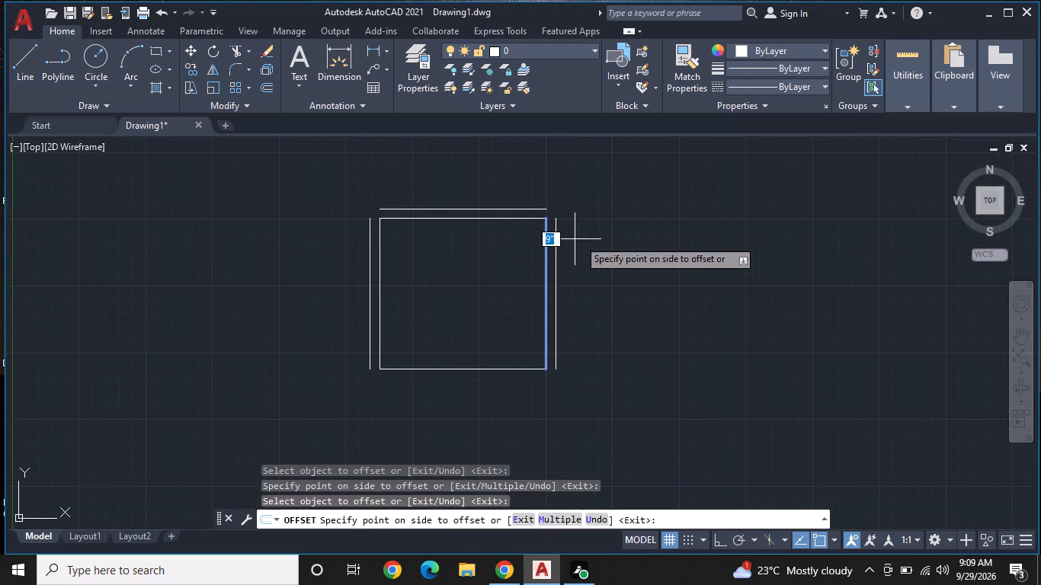
pyautogui.click(585, 239)
# Offset the rectangle's bottom line 3" outward.
pyautogui.middleClick(561, 286)
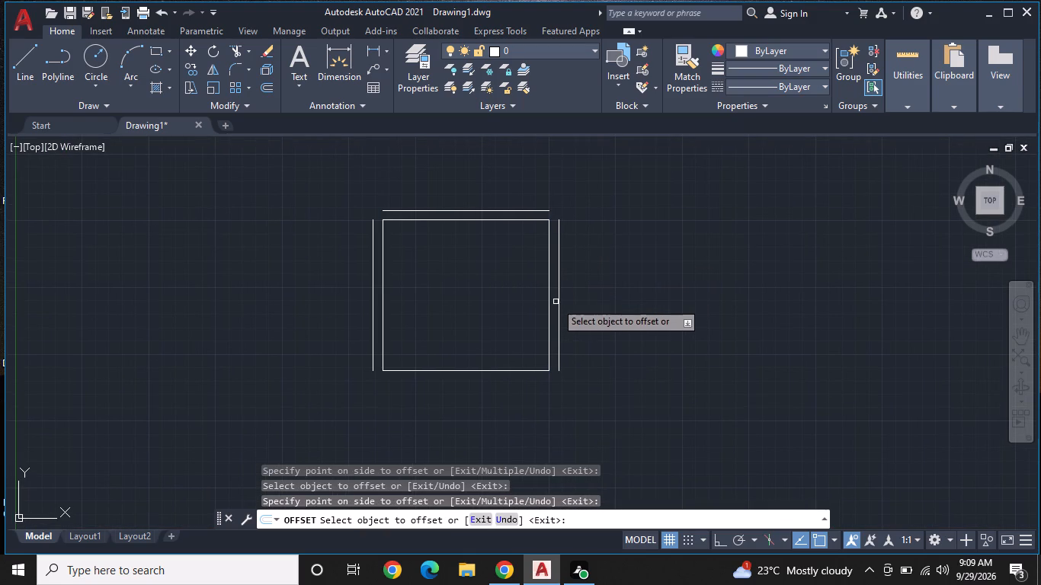
pyautogui.moveTo(516, 314); pyautogui.dragTo(515, 285, button='middle')
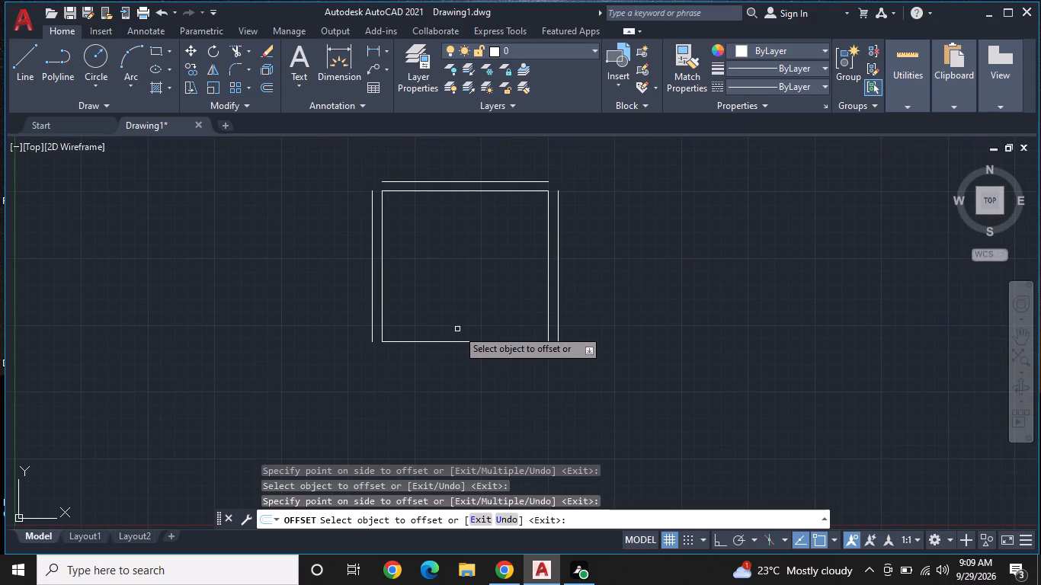
pyautogui.click(453, 344)
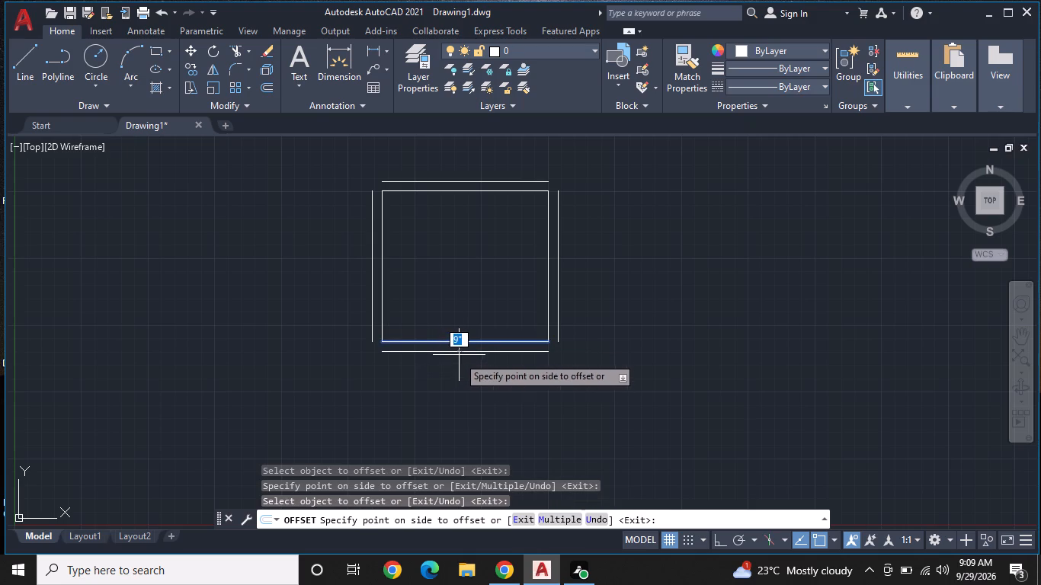
pyautogui.write('3"')
pyautogui.press('Return')
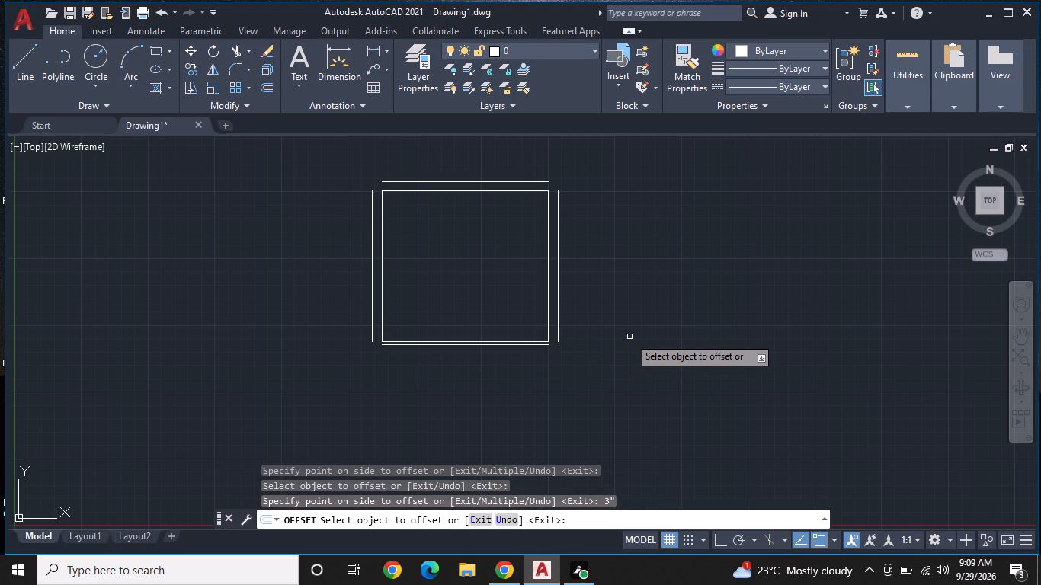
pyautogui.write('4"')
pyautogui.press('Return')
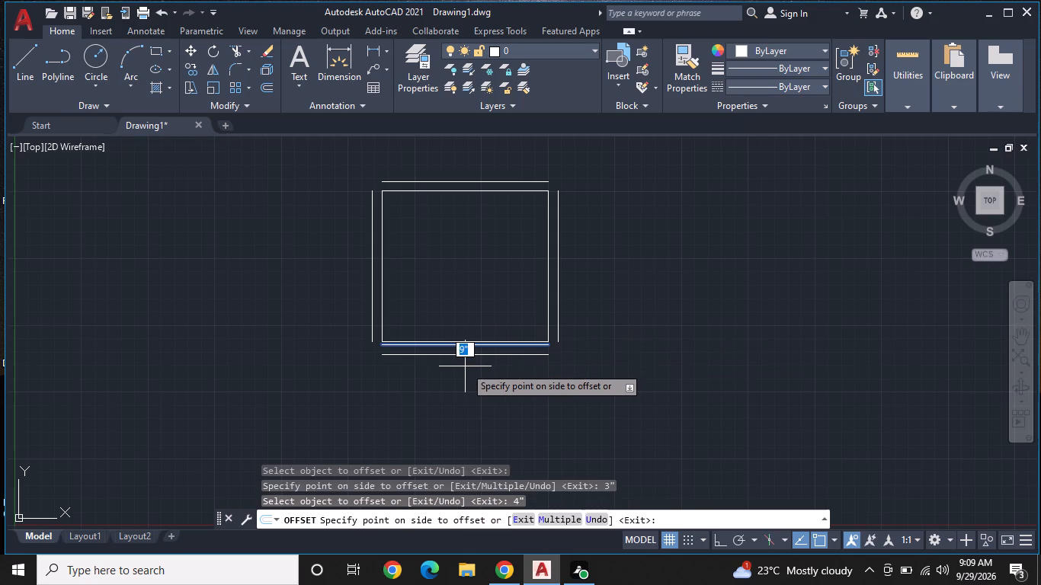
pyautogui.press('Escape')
# Fillet the outer top line with the outer left and right lines to form two square corners at radius 0.
pyautogui.scroll(2, 478, 346)
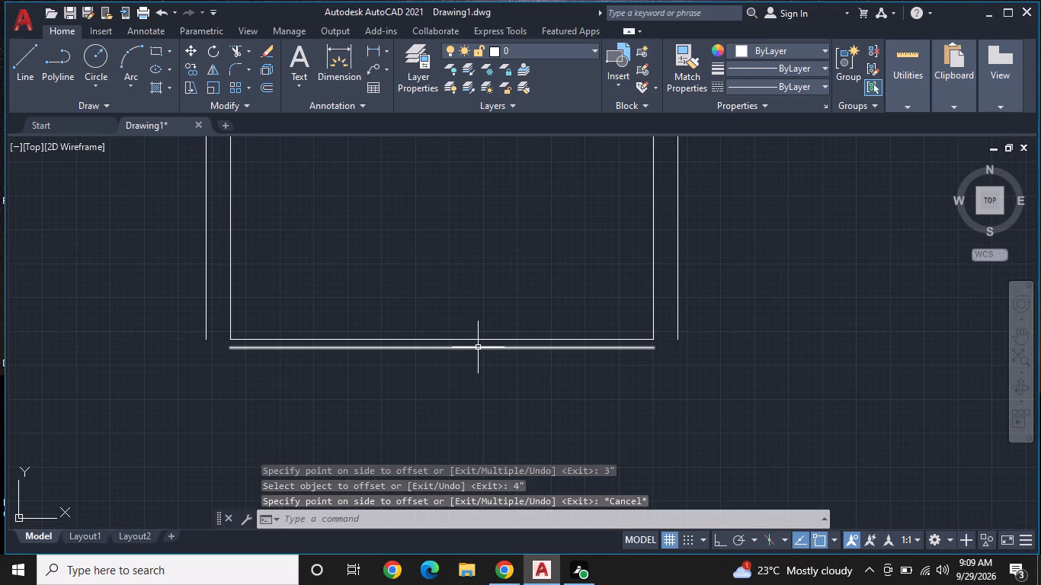
pyautogui.scroll(-1, 479, 347)
pyautogui.moveTo(511, 308); pyautogui.dragTo(489, 402, button='middle')
pyautogui.scroll(-1, 488, 390)
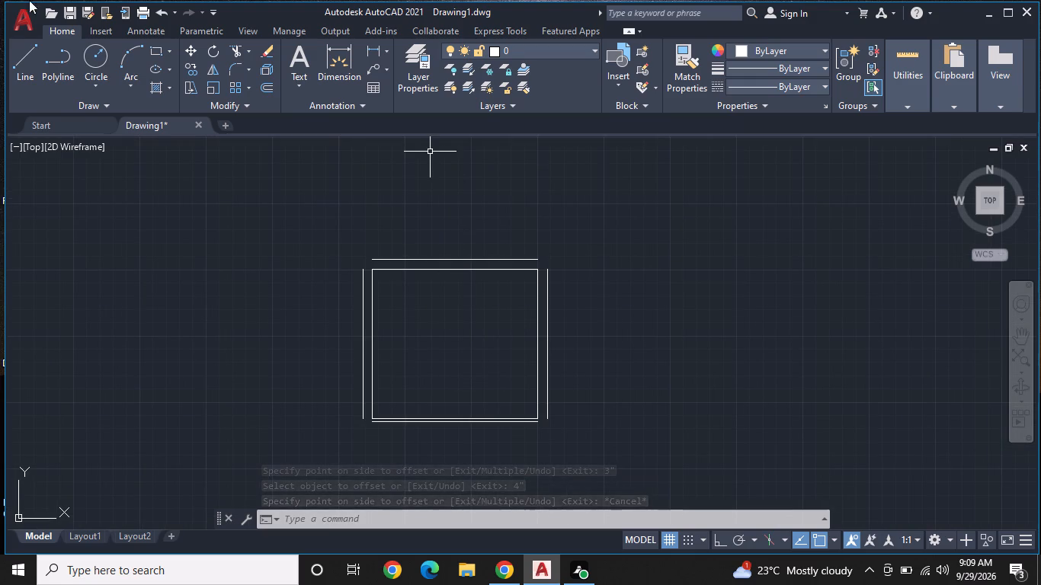
pyautogui.click(227, 64)
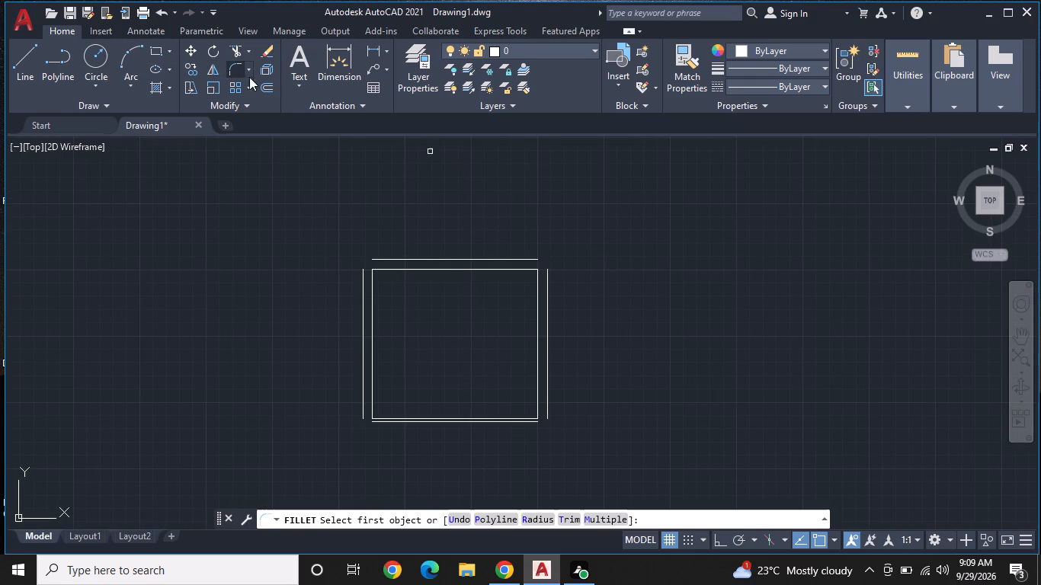
pyautogui.click(364, 273)
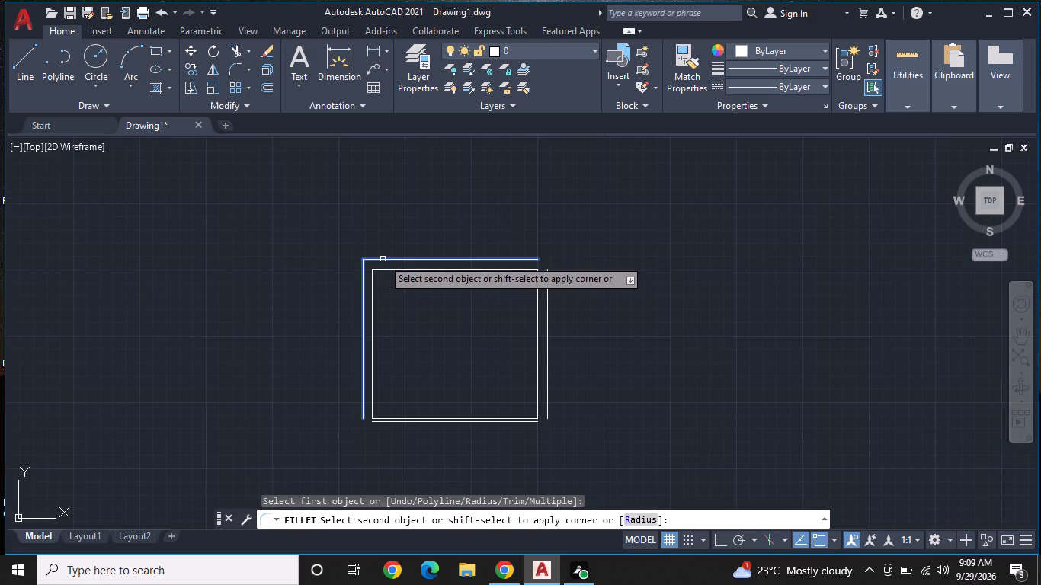
pyautogui.click(383, 259)
pyautogui.press('space')
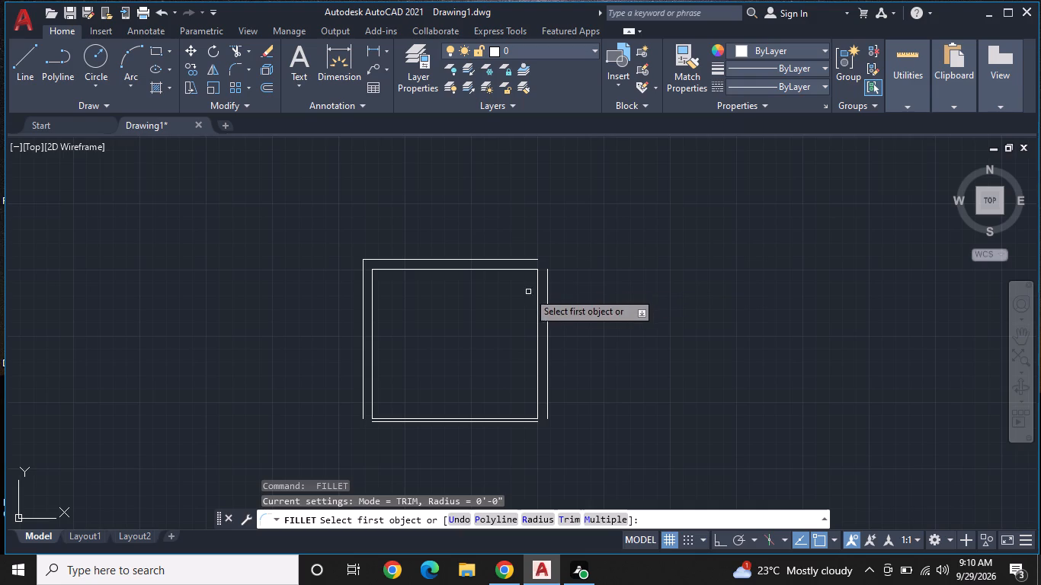
pyautogui.click(549, 269)
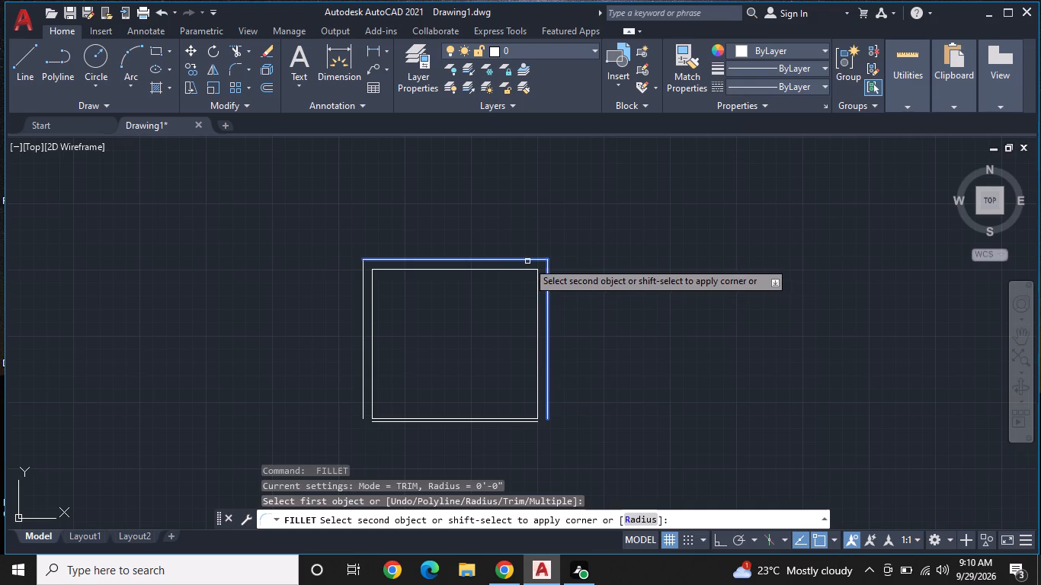
pyautogui.click(527, 261)
pyautogui.moveTo(612, 324); pyautogui.dragTo(563, 356, button='middle')
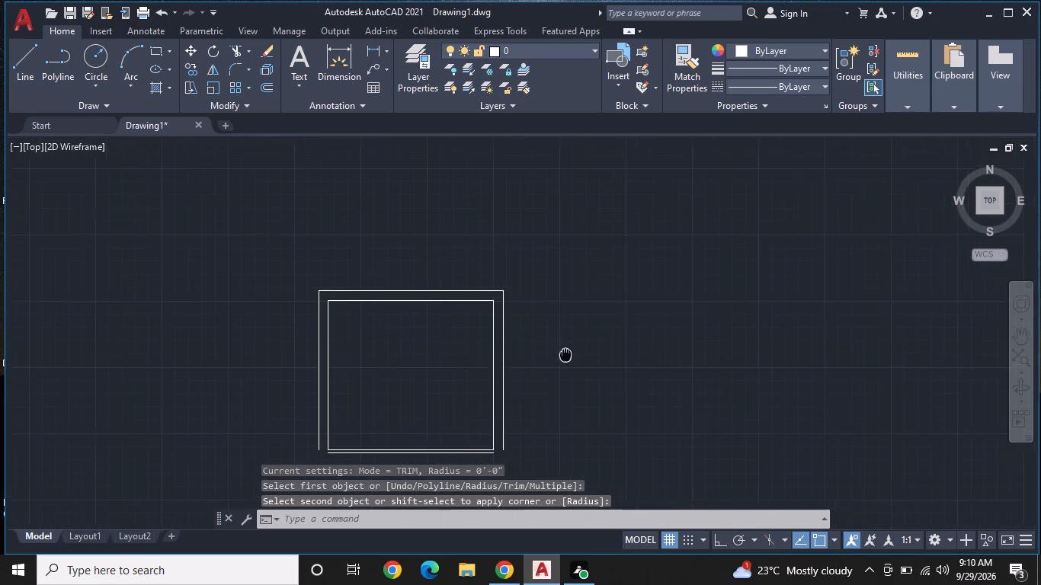
pyautogui.moveTo(563, 356); pyautogui.dragTo(543, 347, button='middle')
pyautogui.press('Escape')
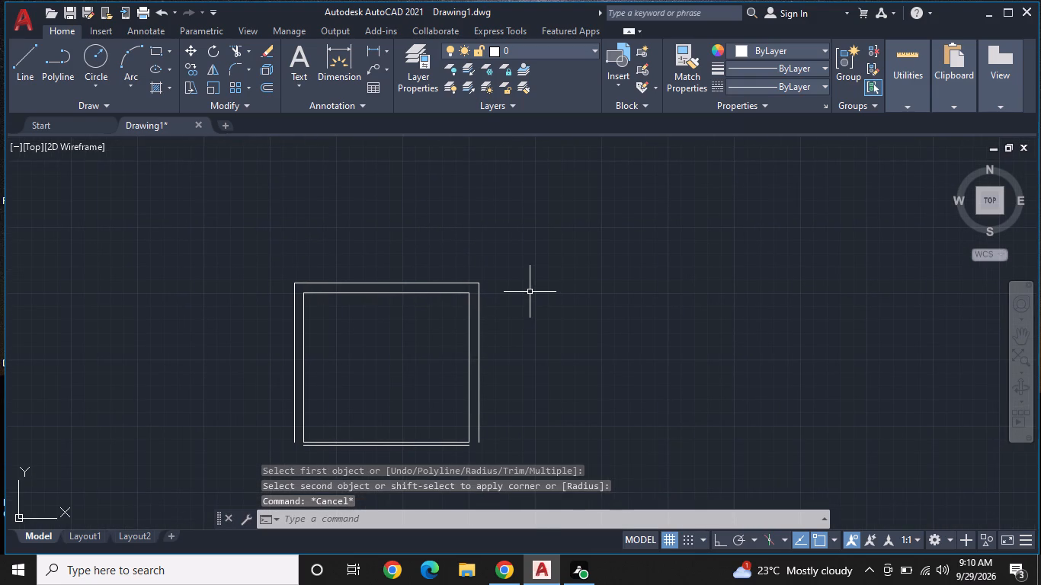
# With Ortho on, draw a line from the room's inner top-right corner across the wall to its outer face, then 5' further right.
pyautogui.press('l')
pyautogui.press('space')
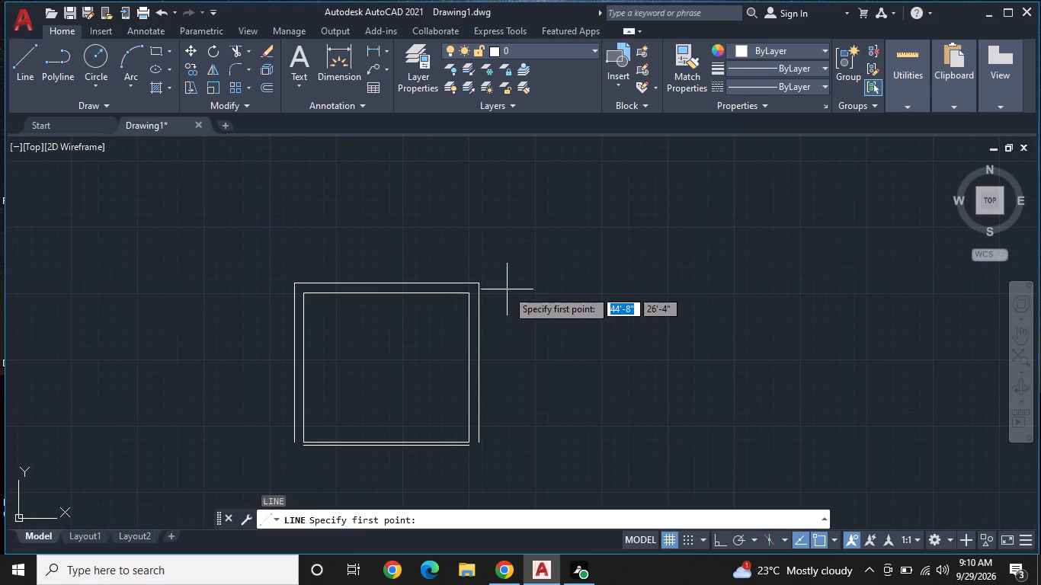
pyautogui.moveTo(492, 300); pyautogui.dragTo(423, 286, button='middle')
pyautogui.scroll(1, 423, 286)
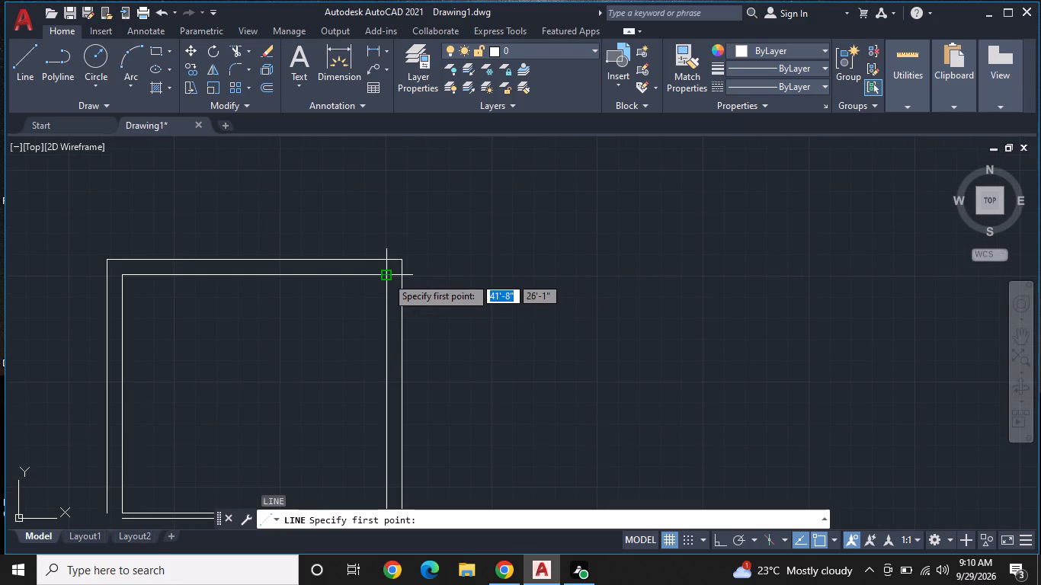
pyautogui.click(386, 277)
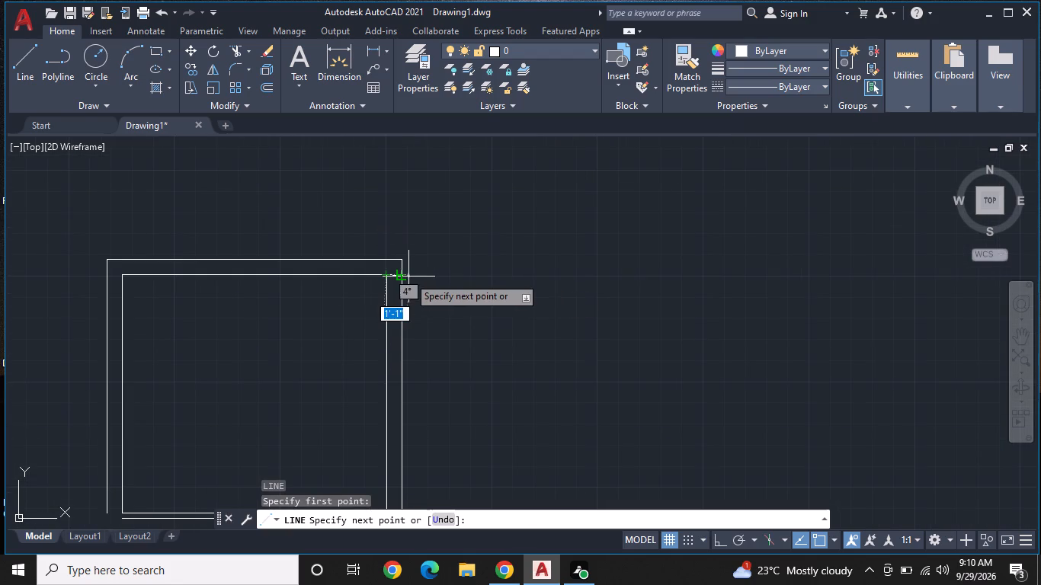
pyautogui.scroll(2, 408, 277)
pyautogui.moveTo(408, 271); pyautogui.dragTo(415, 295, button='middle')
pyautogui.press('F8')
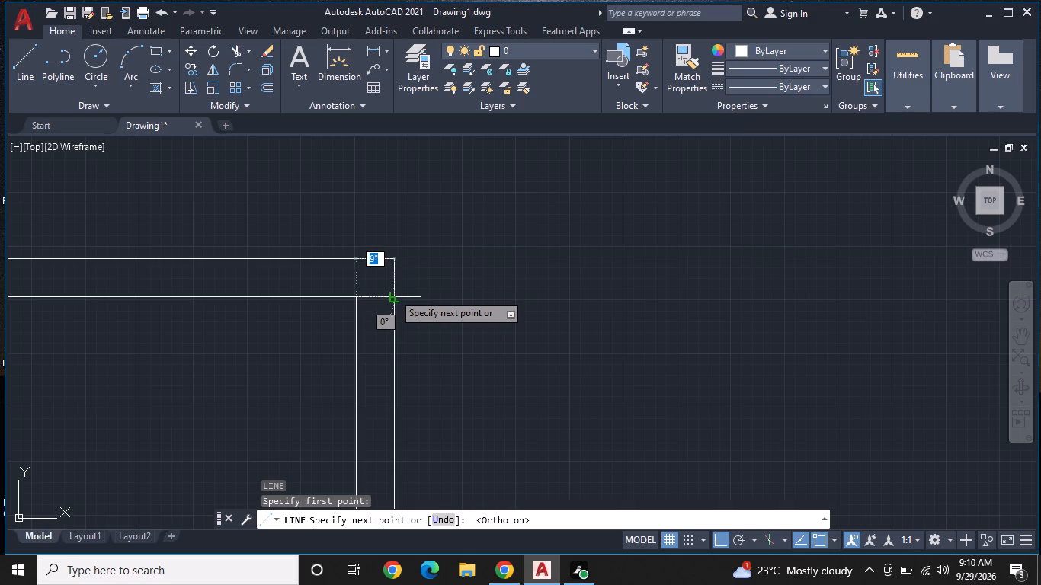
pyautogui.click(393, 293)
pyautogui.moveTo(665, 285); pyautogui.dragTo(566, 293, button='middle')
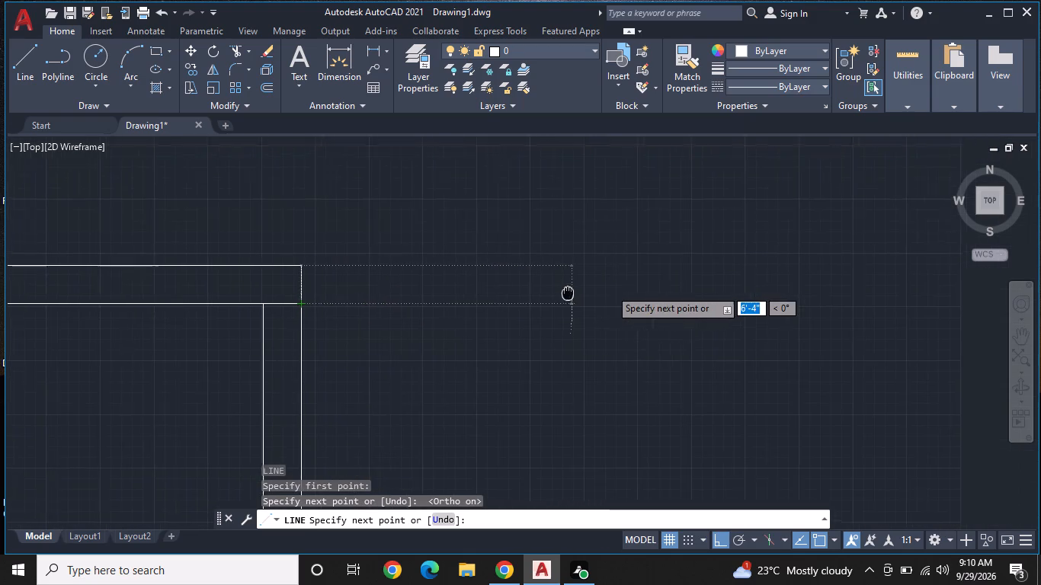
pyautogui.moveTo(566, 293); pyautogui.dragTo(554, 293, button='middle')
pyautogui.press('5')
pyautogui.press("'")
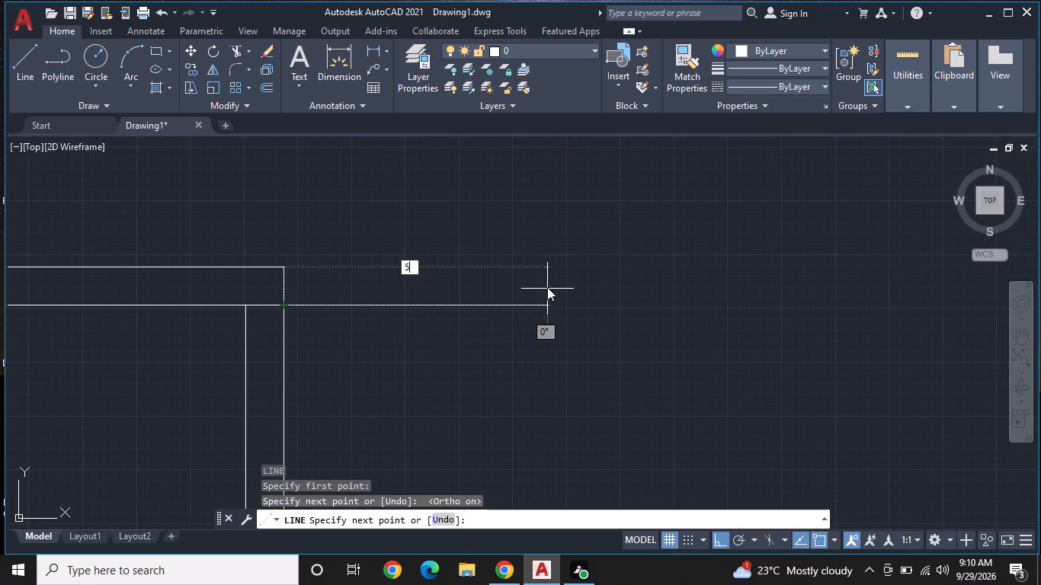
pyautogui.press('Return')
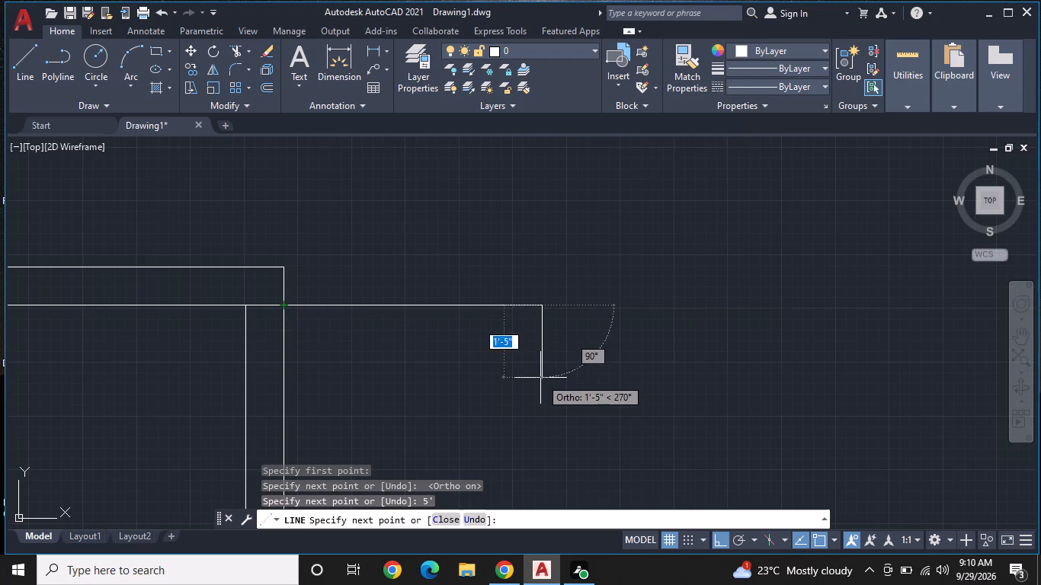
# Continue the line 9' down and back left to the first room's outer right line, enclosing the side room.
pyautogui.moveTo(539, 377); pyautogui.dragTo(549, 263, button='middle')
pyautogui.press('9')
pyautogui.press("'")
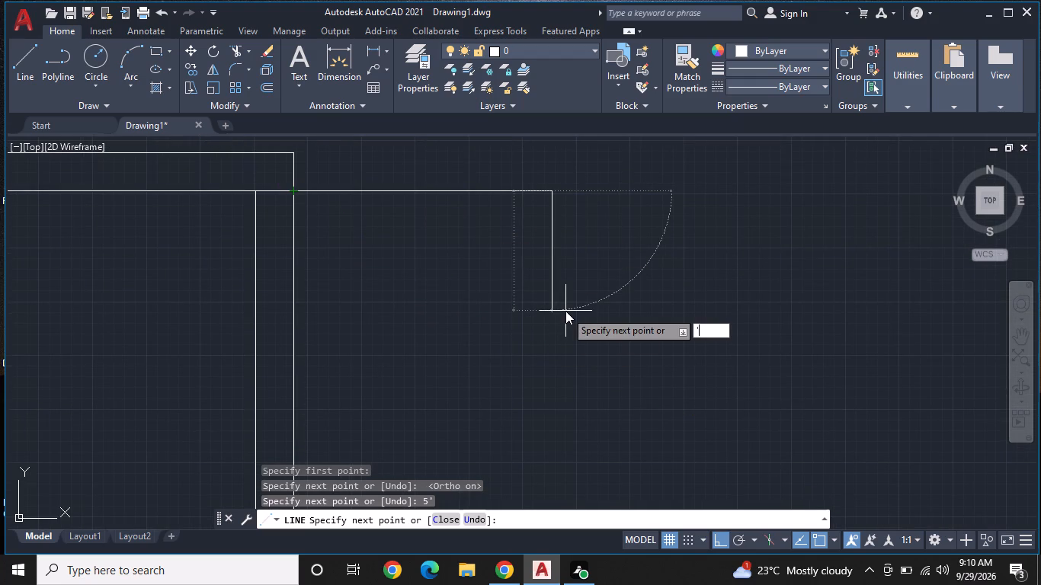
pyautogui.press('Return')
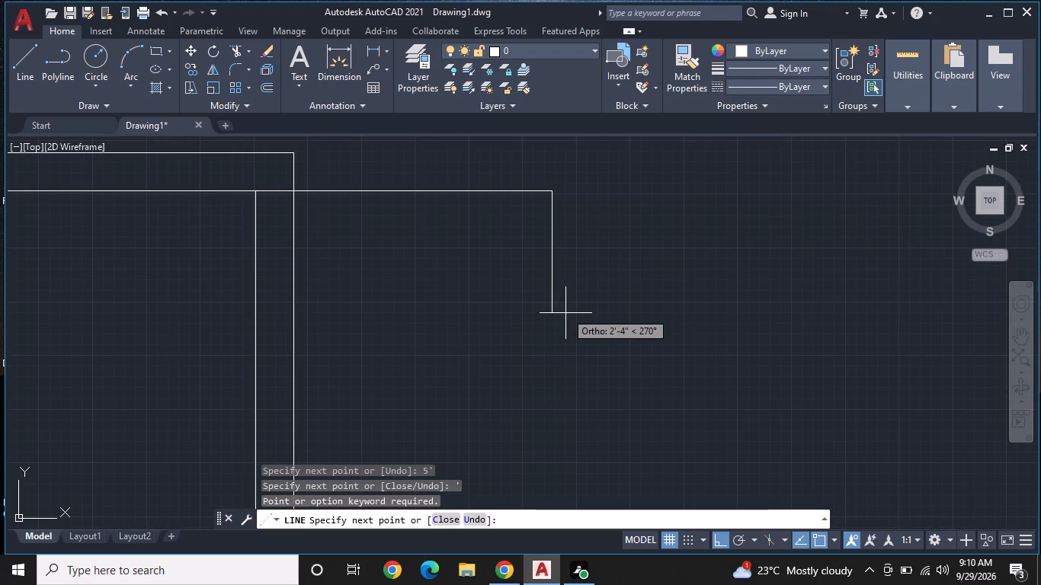
pyautogui.press('9')
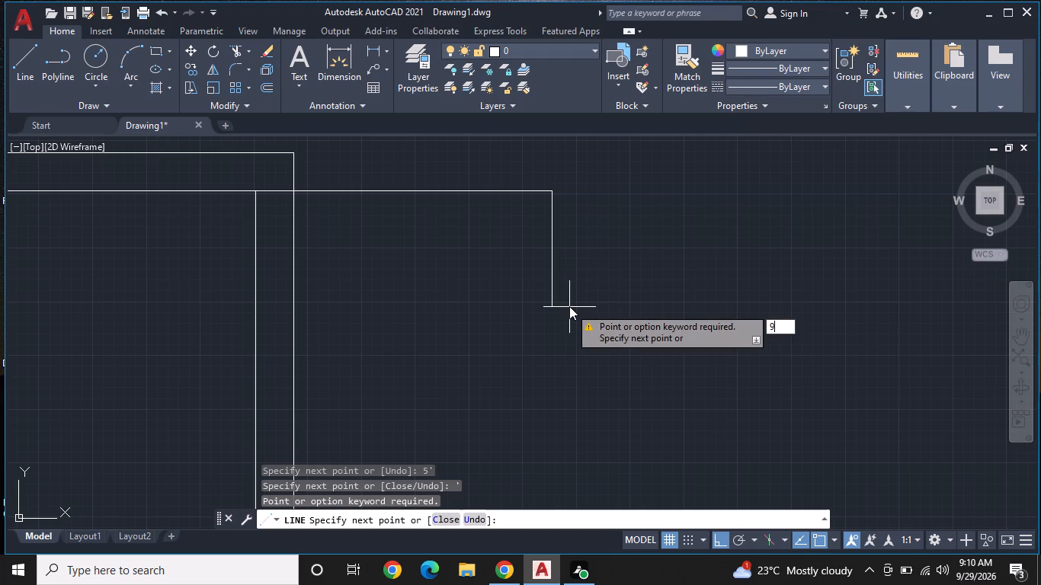
pyautogui.press("'")
pyautogui.press('Return')
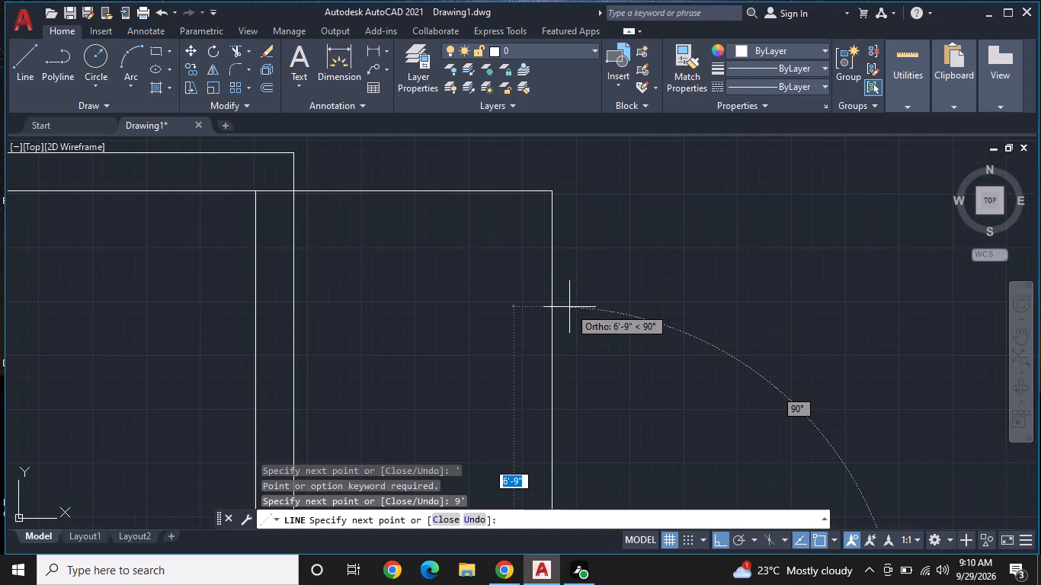
pyautogui.scroll(-2, 569, 307)
pyautogui.moveTo(562, 304); pyautogui.dragTo(561, 240, button='middle')
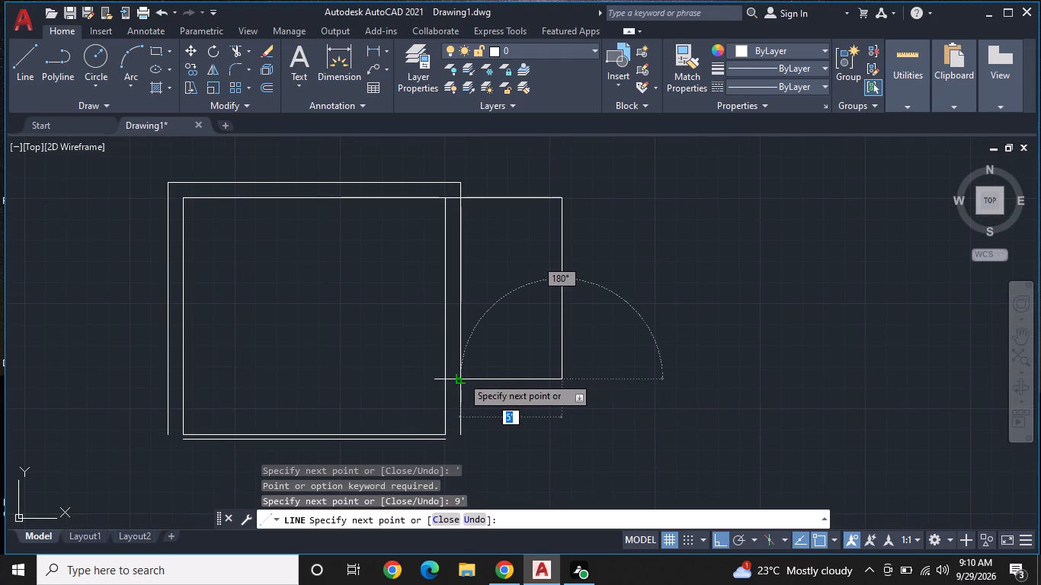
pyautogui.click(462, 376)
pyautogui.press('Escape')
# Offset the side room's top and right lines 9" outward.
pyautogui.scroll(1, 465, 366)
pyautogui.moveTo(484, 350); pyautogui.dragTo(464, 363, button='middle')
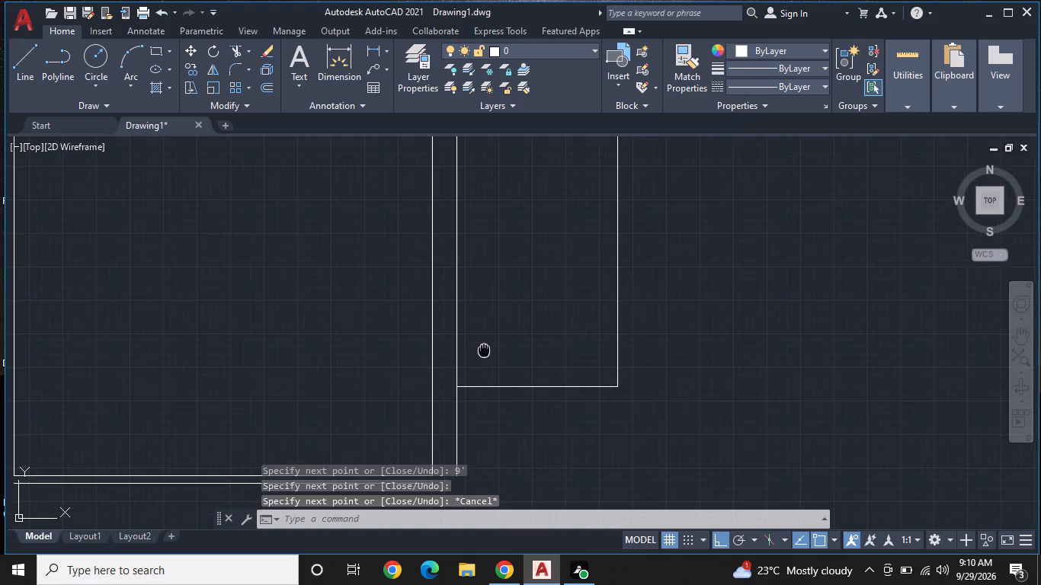
pyautogui.moveTo(464, 363); pyautogui.dragTo(386, 400, button='middle')
pyautogui.scroll(-1, 391, 366)
pyautogui.moveTo(406, 319); pyautogui.dragTo(383, 339, button='middle')
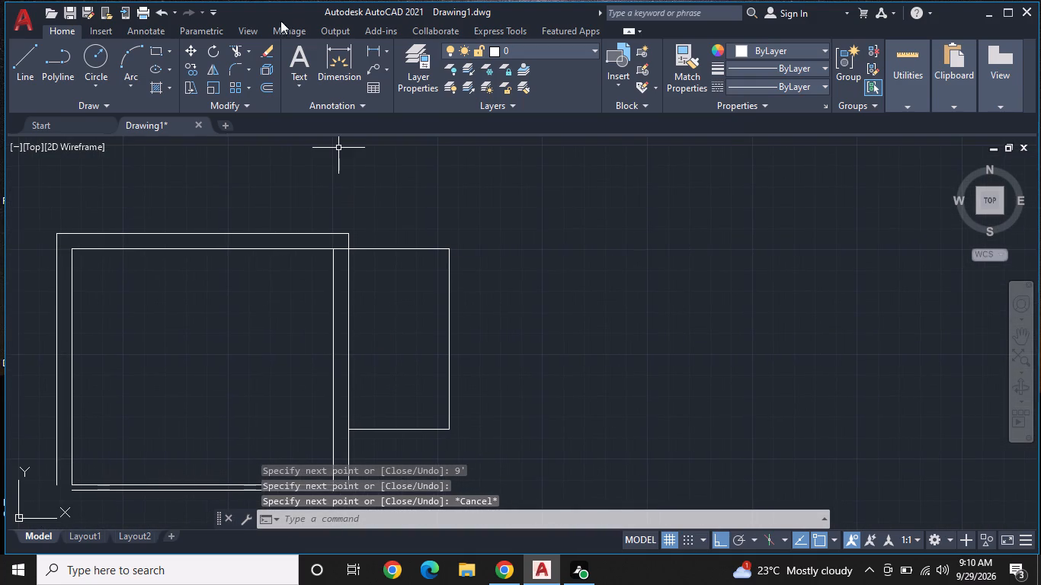
pyautogui.click(271, 89)
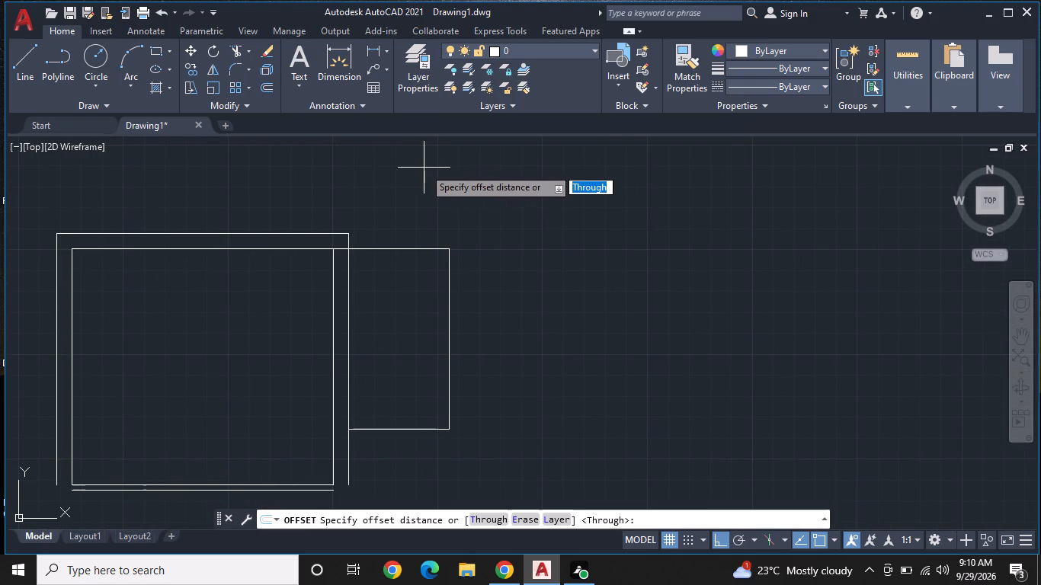
pyautogui.write('9"')
pyautogui.press('Return')
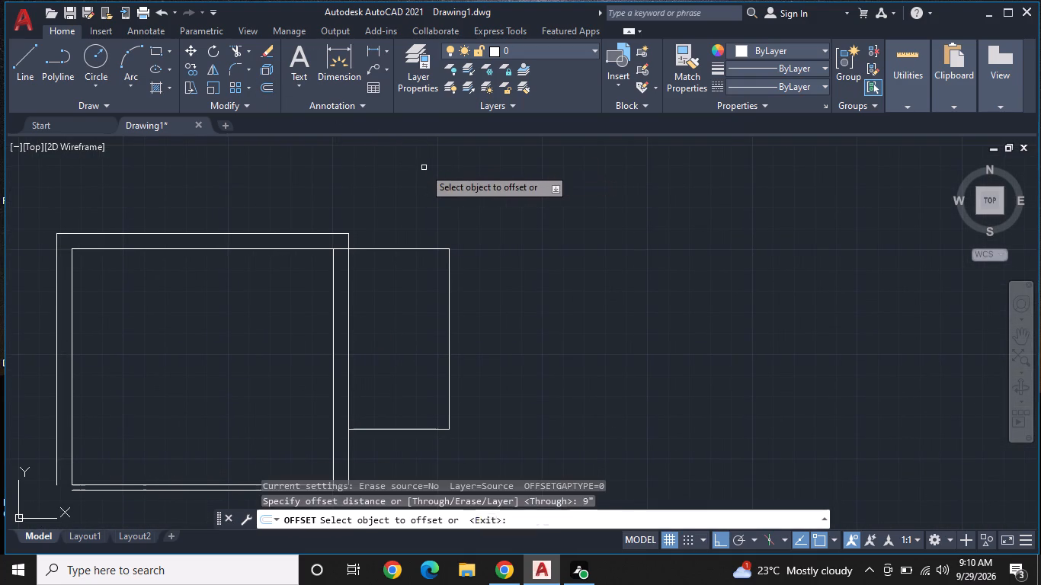
pyautogui.click(412, 247)
pyautogui.click(414, 216)
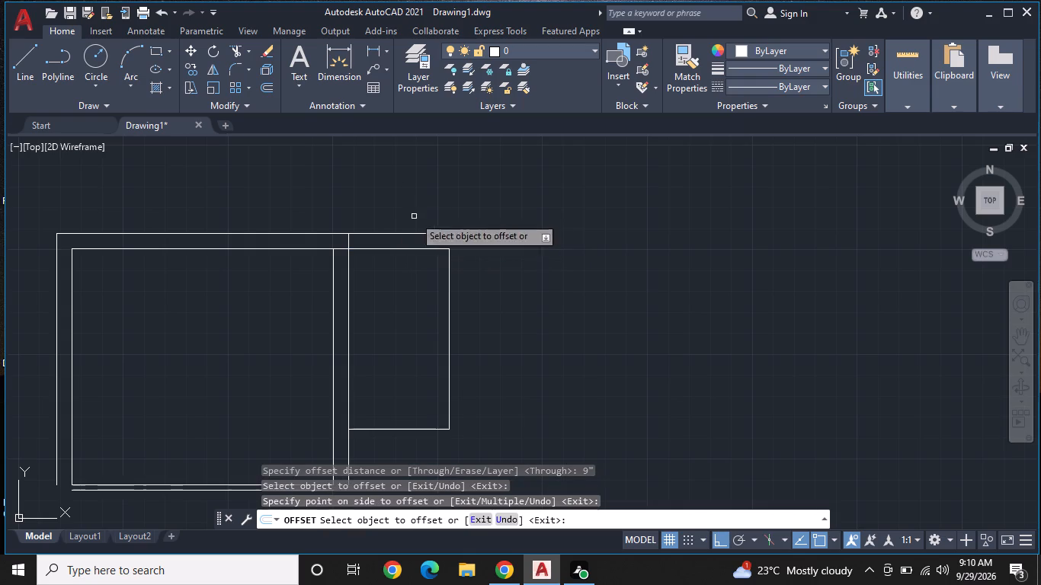
pyautogui.moveTo(484, 264); pyautogui.dragTo(468, 237, button='middle')
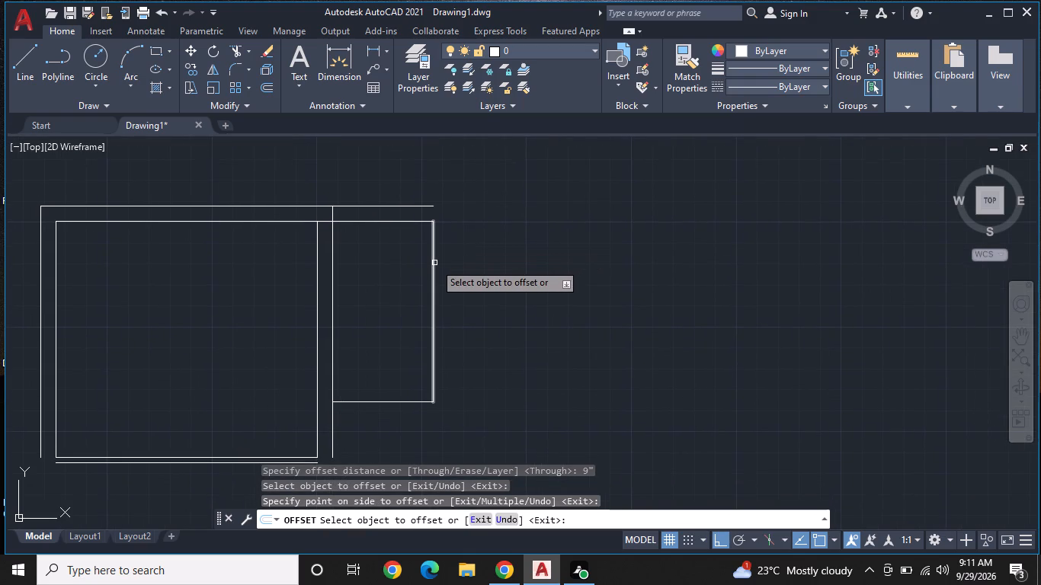
pyautogui.click(434, 263)
pyautogui.click(538, 272)
# Offset the side room's bottom line 3" outward.
pyautogui.moveTo(541, 273); pyautogui.dragTo(559, 210, button='middle')
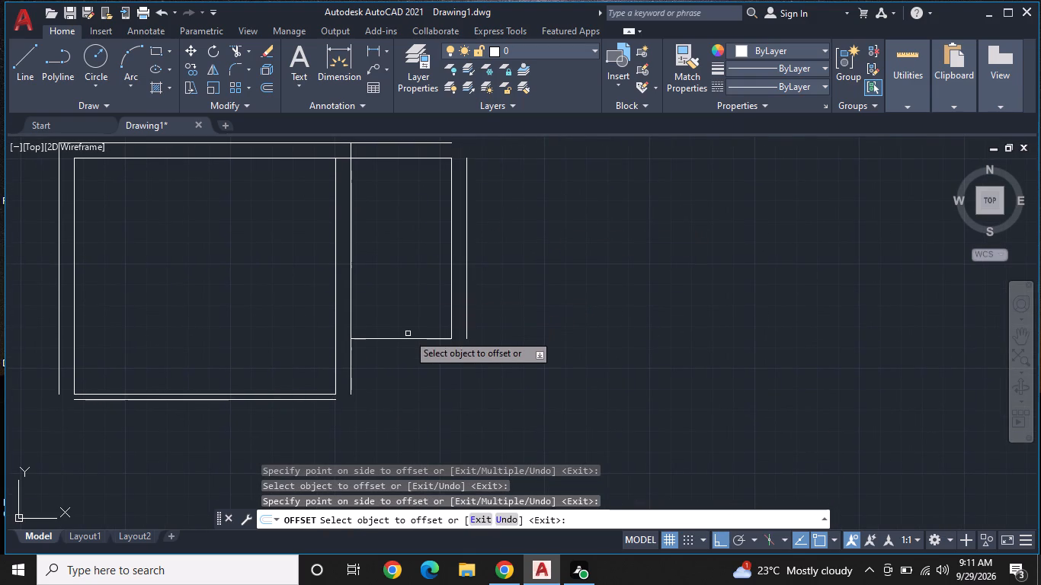
pyautogui.click(408, 339)
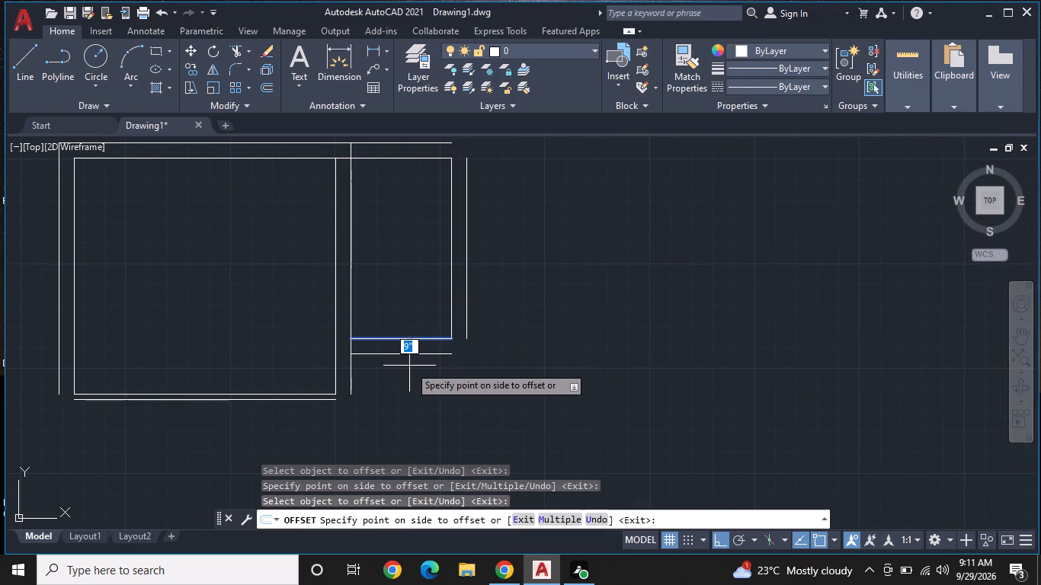
pyautogui.write('3"')
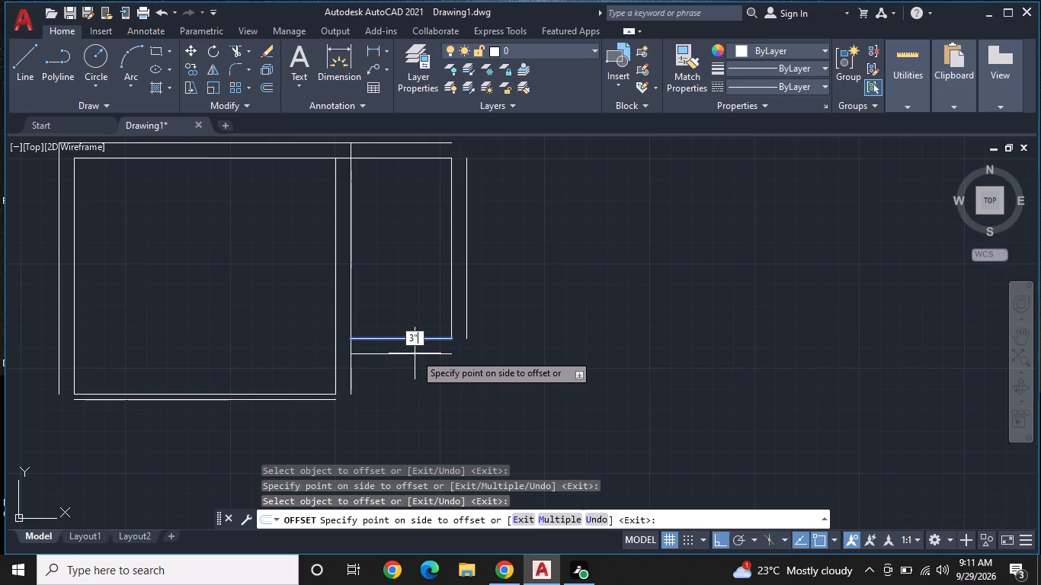
pyautogui.press('Return')
pyautogui.moveTo(437, 302); pyautogui.dragTo(470, 286, button='middle')
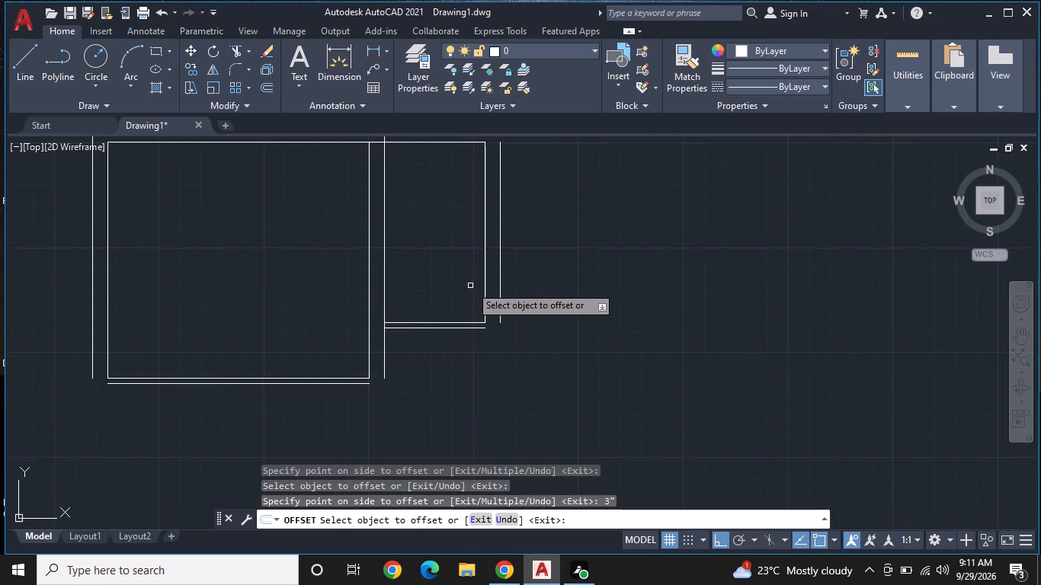
pyautogui.moveTo(552, 298); pyautogui.dragTo(601, 331, button='middle')
pyautogui.press('Escape')
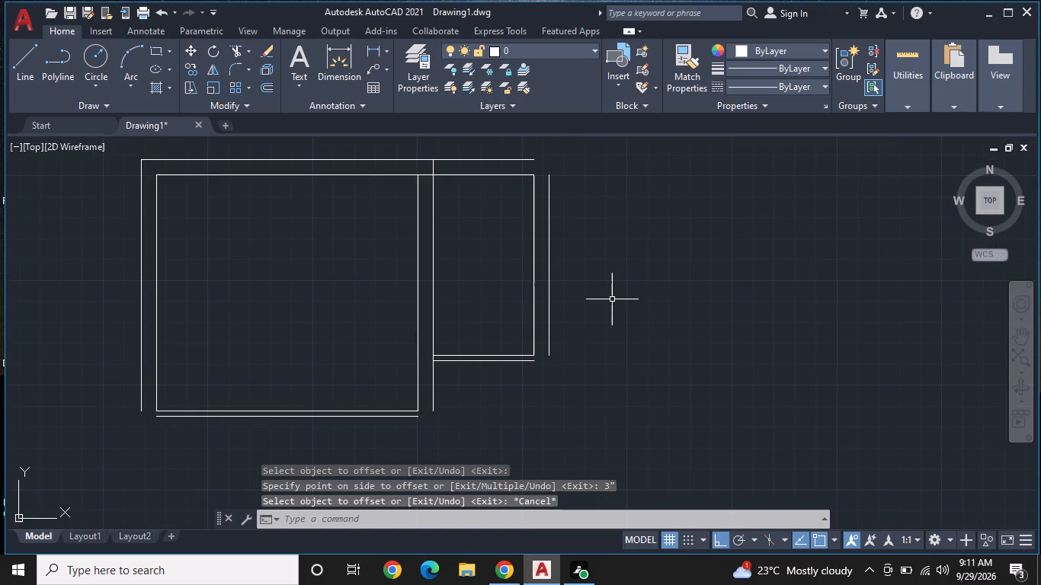
# Draw a wall stub from the side room's outer bottom line: down level with the large room's outer bottom line, 9" right, up to the outer right line.
pyautogui.scroll(1, 504, 301)
pyautogui.moveTo(504, 301); pyautogui.dragTo(519, 281, button='middle')
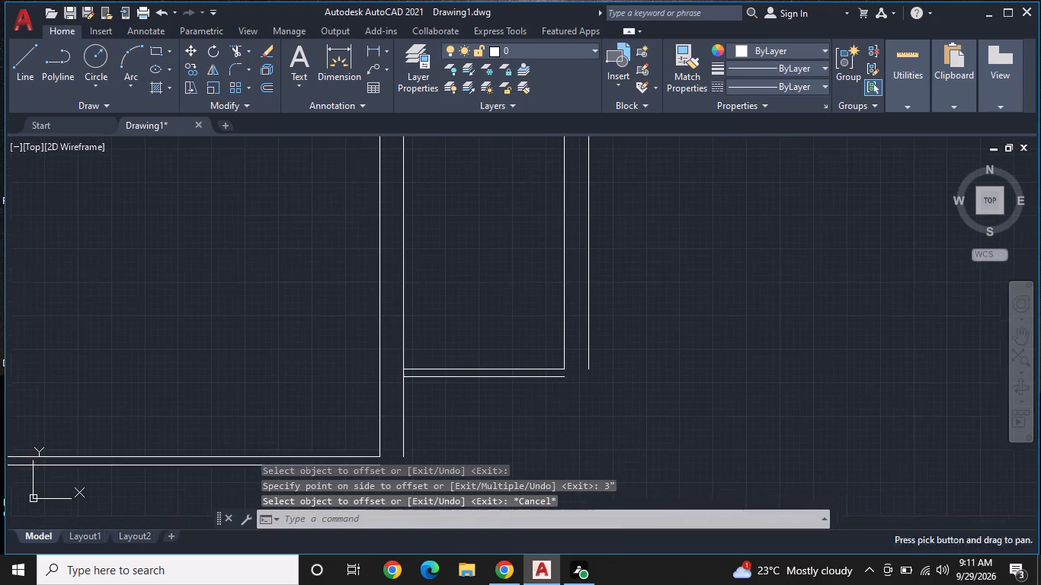
pyautogui.scroll(-1, 520, 280)
pyautogui.press('l')
pyautogui.press('space')
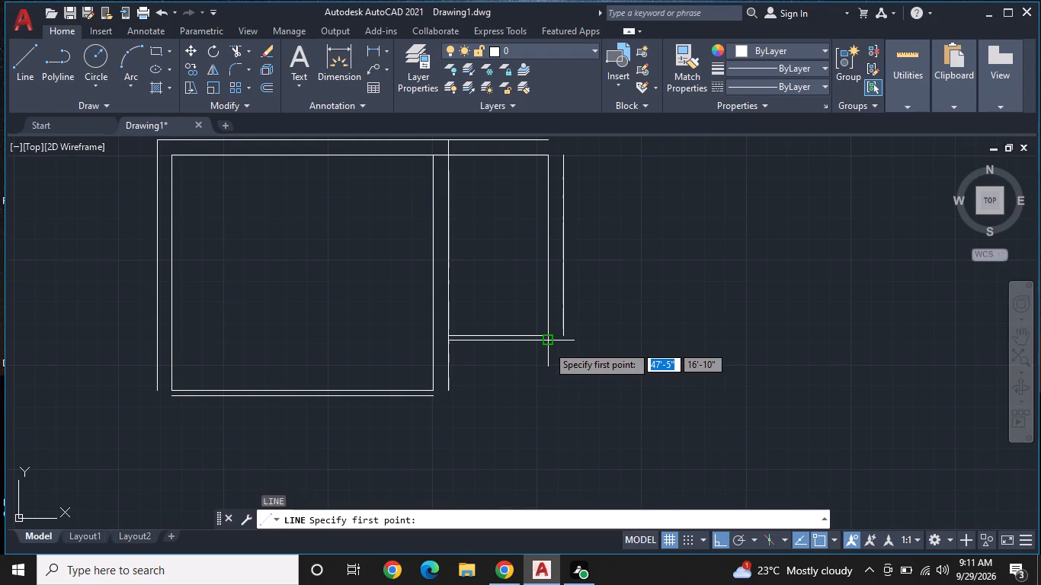
pyautogui.scroll(2, 547, 345)
pyautogui.click(547, 335)
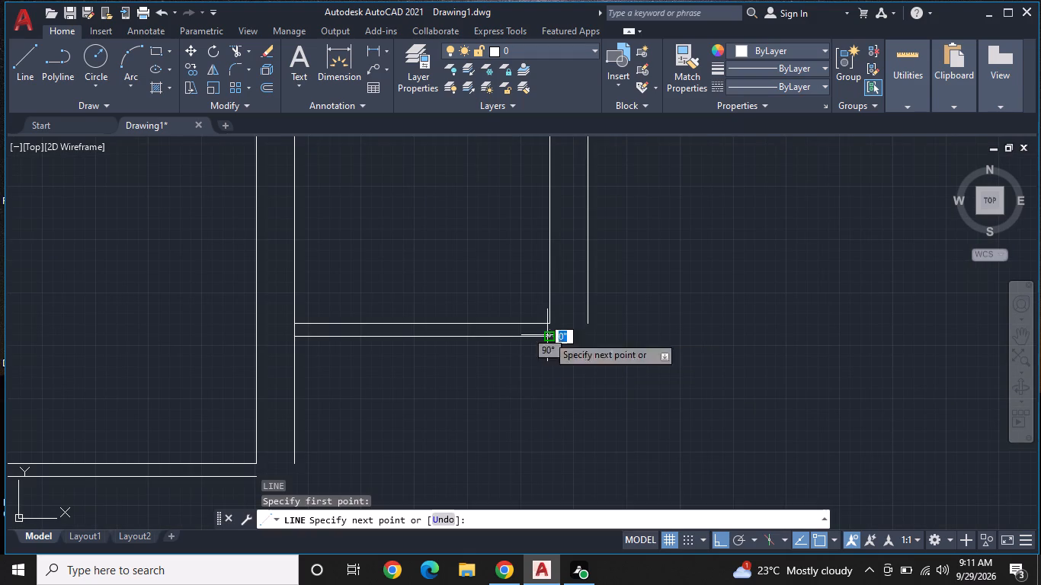
pyautogui.moveTo(546, 411); pyautogui.dragTo(553, 289, button='middle')
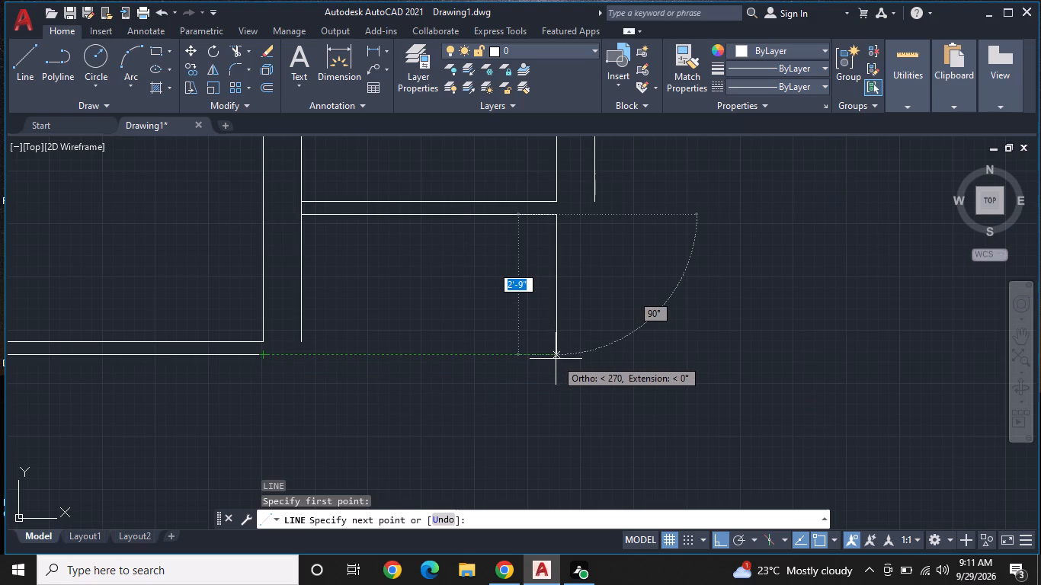
pyautogui.click(555, 354)
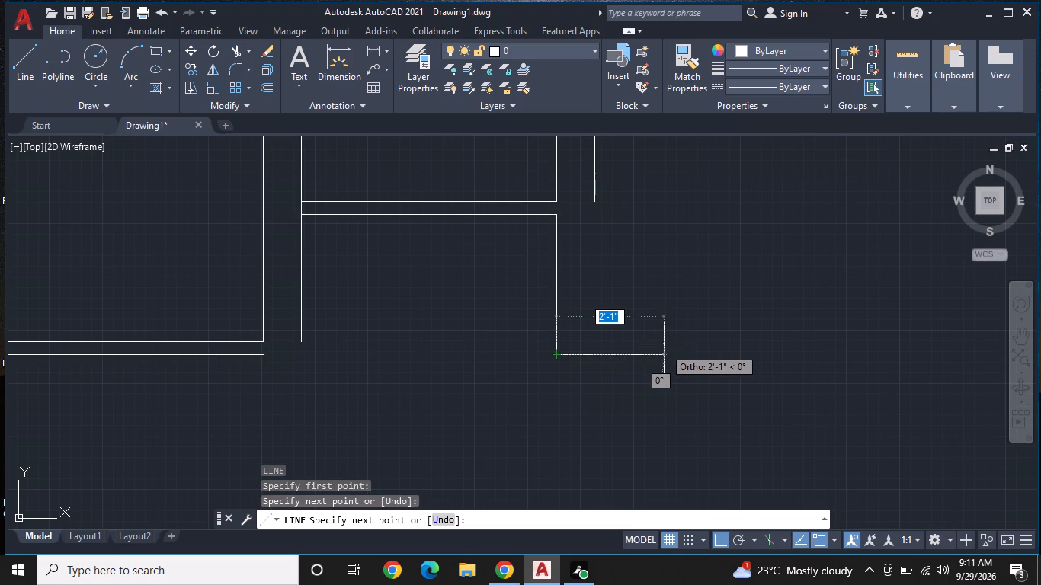
pyautogui.write('9"')
pyautogui.press('Return')
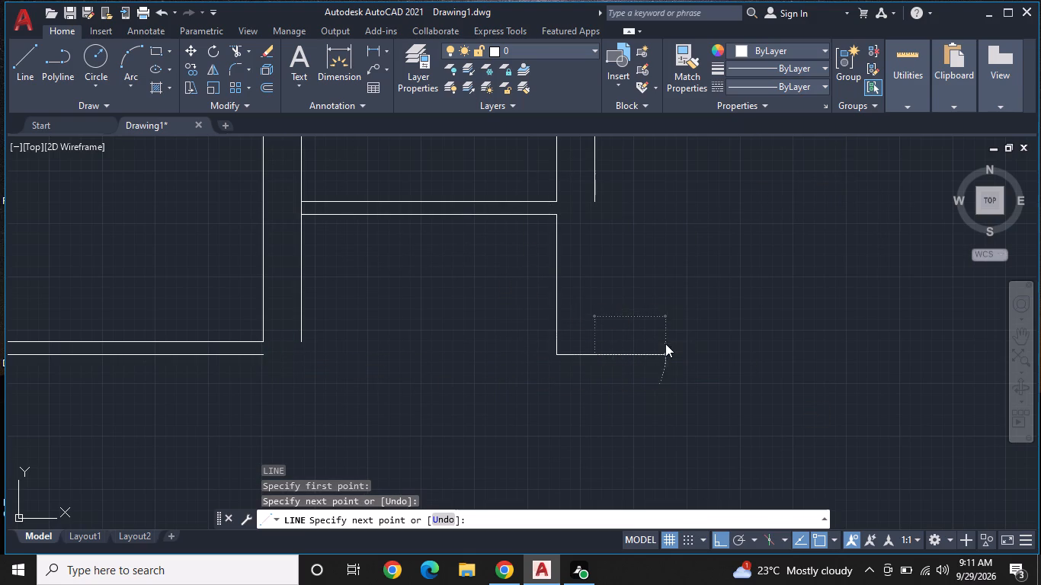
pyautogui.click(591, 206)
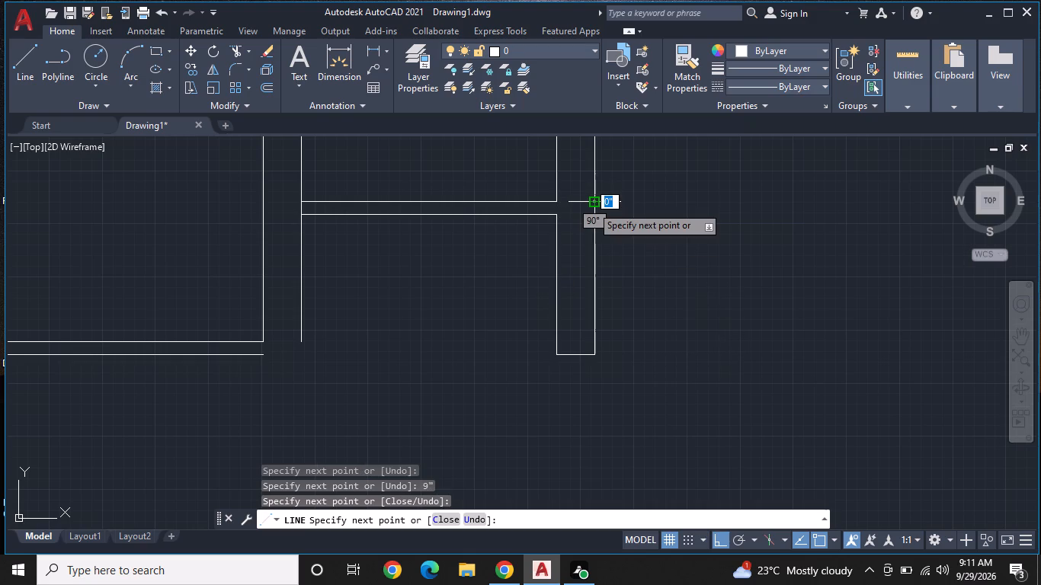
pyautogui.press('Escape')
# Fillet the large room's outer bottom line with its outer right line to form a square corner.
pyautogui.moveTo(441, 283); pyautogui.dragTo(572, 253, button='middle')
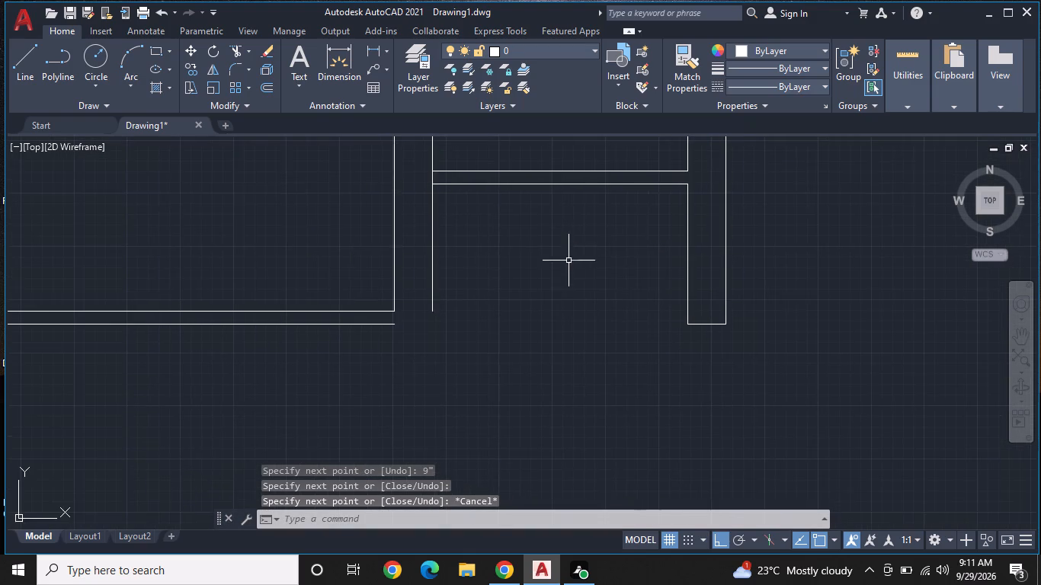
pyautogui.moveTo(541, 279); pyautogui.dragTo(579, 309, button='middle')
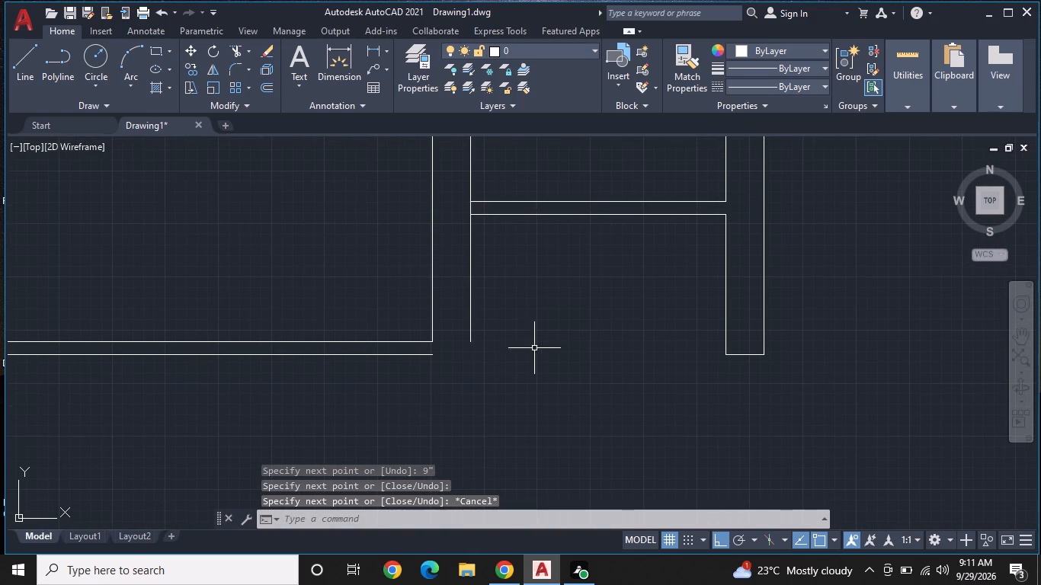
pyautogui.moveTo(523, 356); pyautogui.dragTo(540, 328, button='middle')
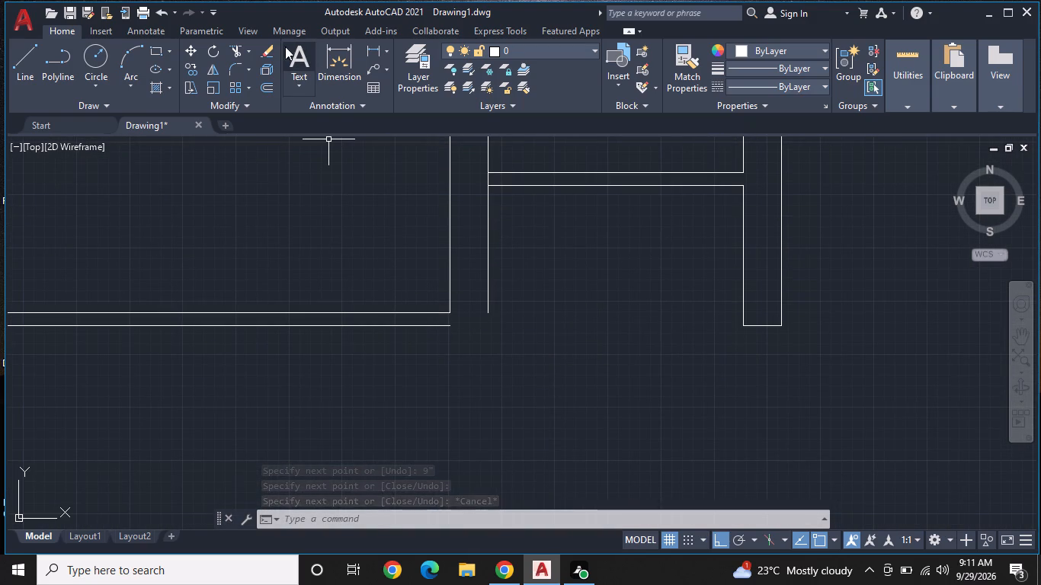
pyautogui.click(229, 61)
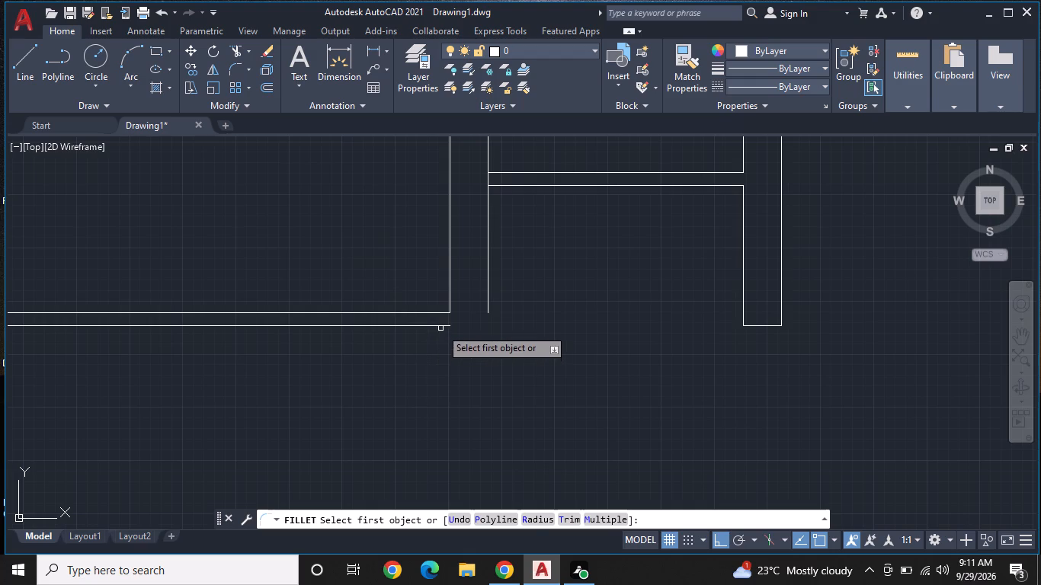
pyautogui.click(442, 327)
pyautogui.click(487, 312)
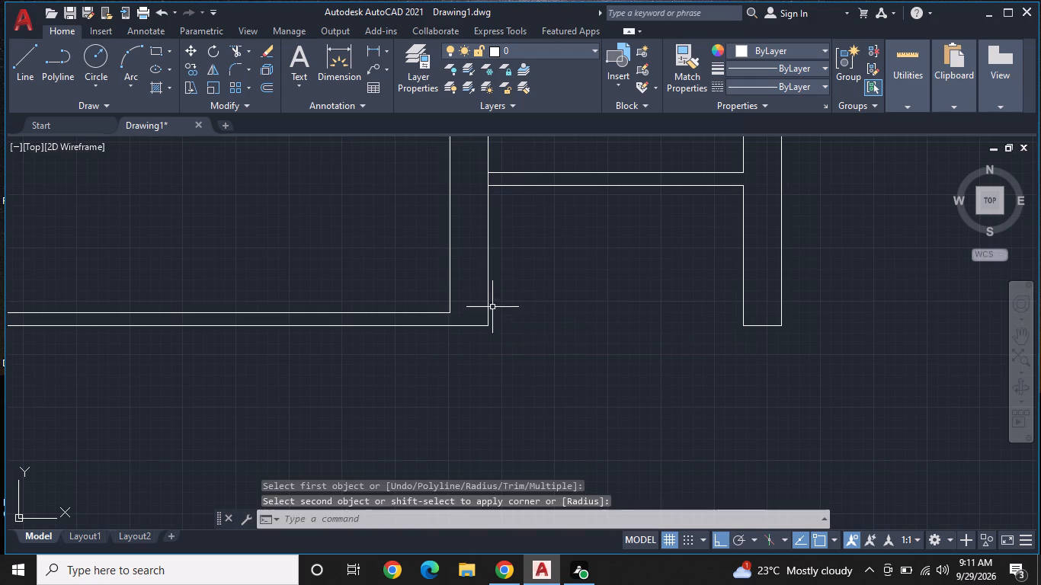
# Draw a room outline from the left end of the large room's outer bottom line: 5' down, 9' right, back up to that line.
pyautogui.moveTo(540, 285); pyautogui.dragTo(569, 307, button='middle')
pyautogui.press('Escape')
pyautogui.scroll(-1, 578, 302)
pyautogui.moveTo(580, 303); pyautogui.dragTo(600, 322, button='middle')
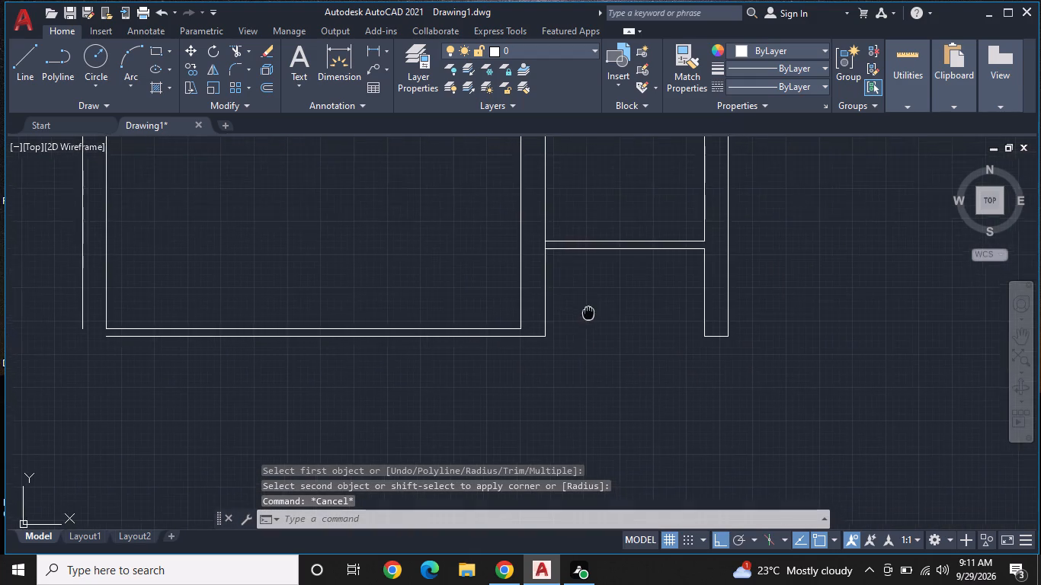
pyautogui.moveTo(600, 322); pyautogui.dragTo(617, 346, button='middle')
pyautogui.moveTo(463, 343); pyautogui.dragTo(524, 285, button='middle')
pyautogui.scroll(1, 473, 331)
pyautogui.scroll(-1, 524, 285)
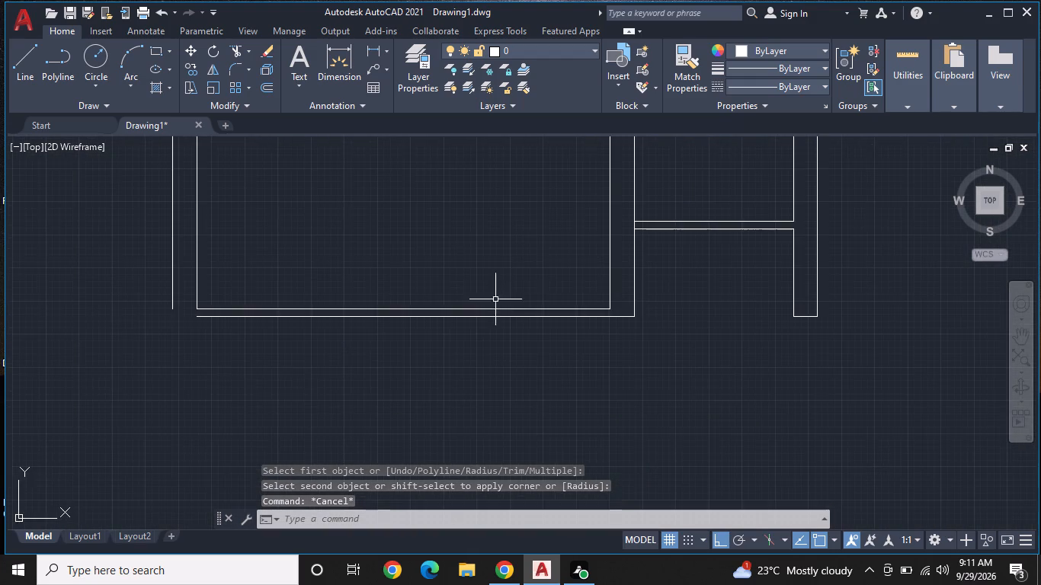
pyautogui.moveTo(482, 308); pyautogui.dragTo(573, 310, button='middle')
pyautogui.moveTo(513, 322); pyautogui.dragTo(558, 315, button='middle')
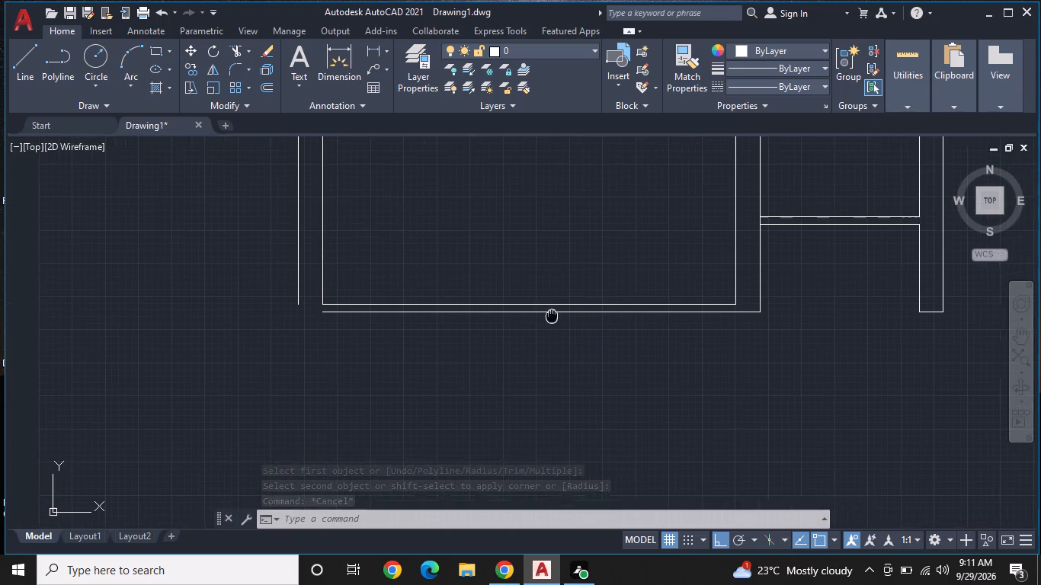
pyautogui.moveTo(558, 315); pyautogui.dragTo(562, 312, button='middle')
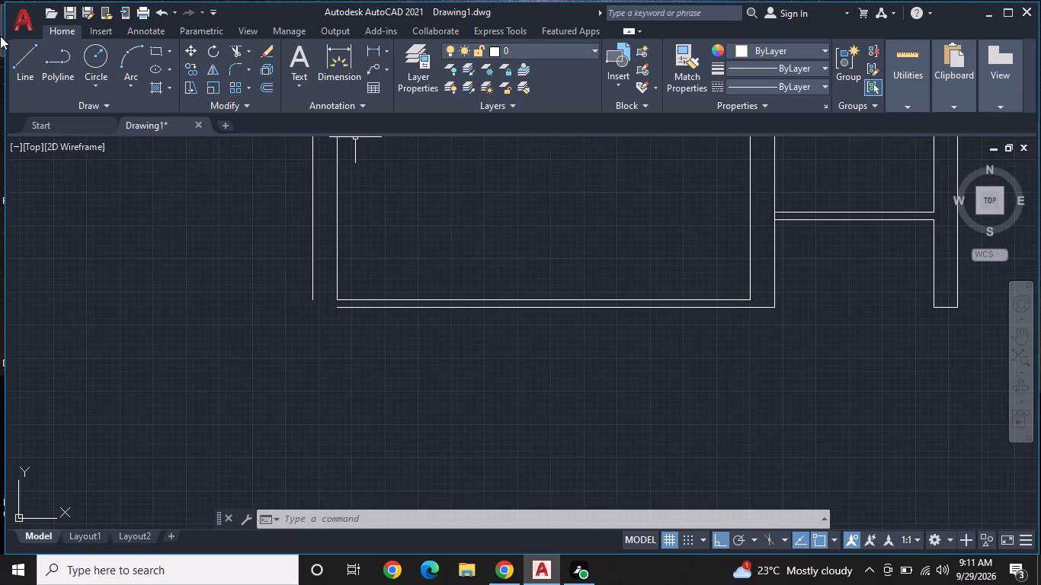
pyautogui.click(24, 63)
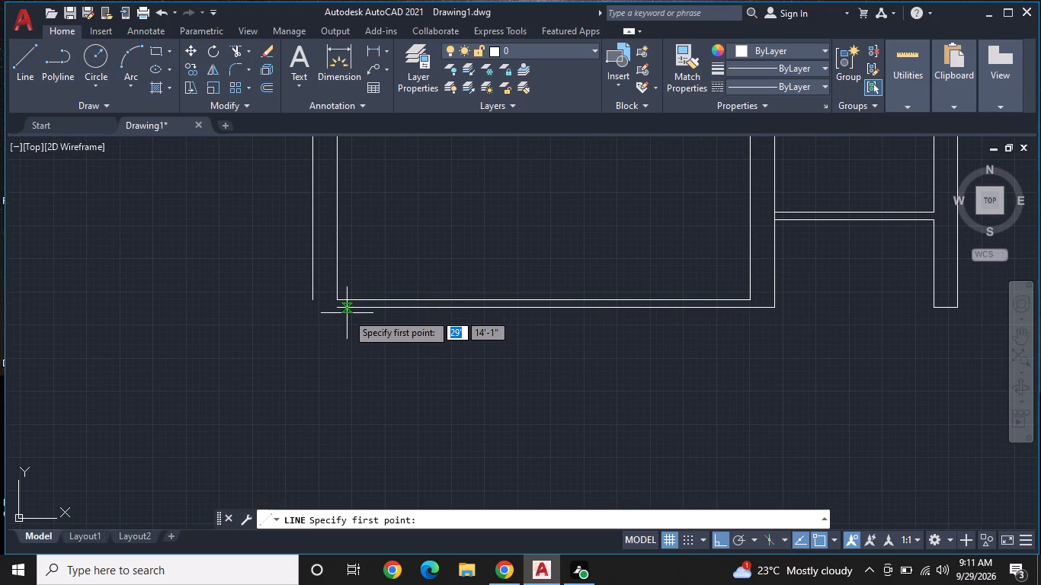
pyautogui.click(337, 314)
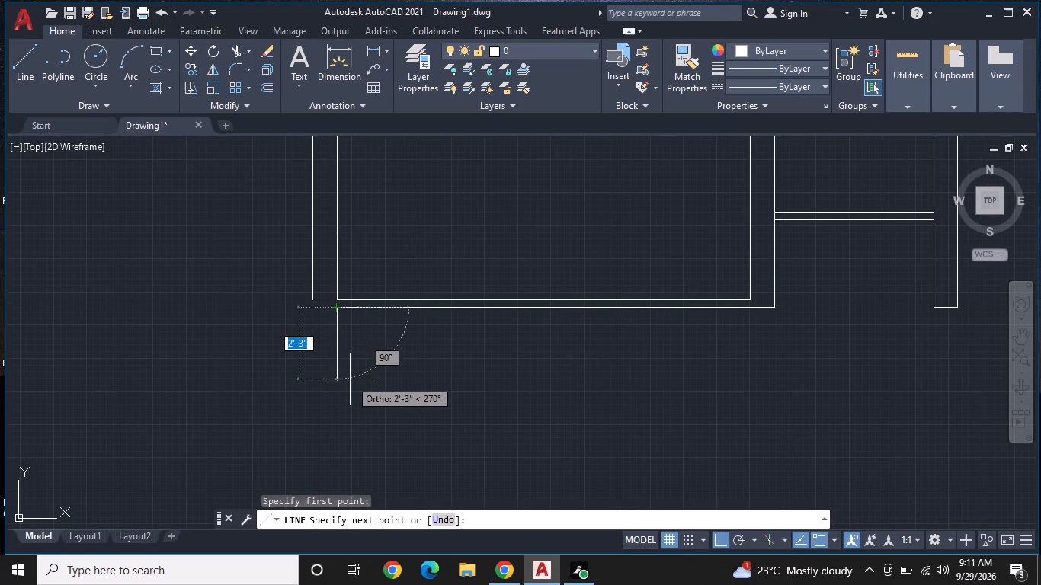
pyautogui.moveTo(348, 376); pyautogui.dragTo(347, 324, button='middle')
pyautogui.scroll(-1, 350, 322)
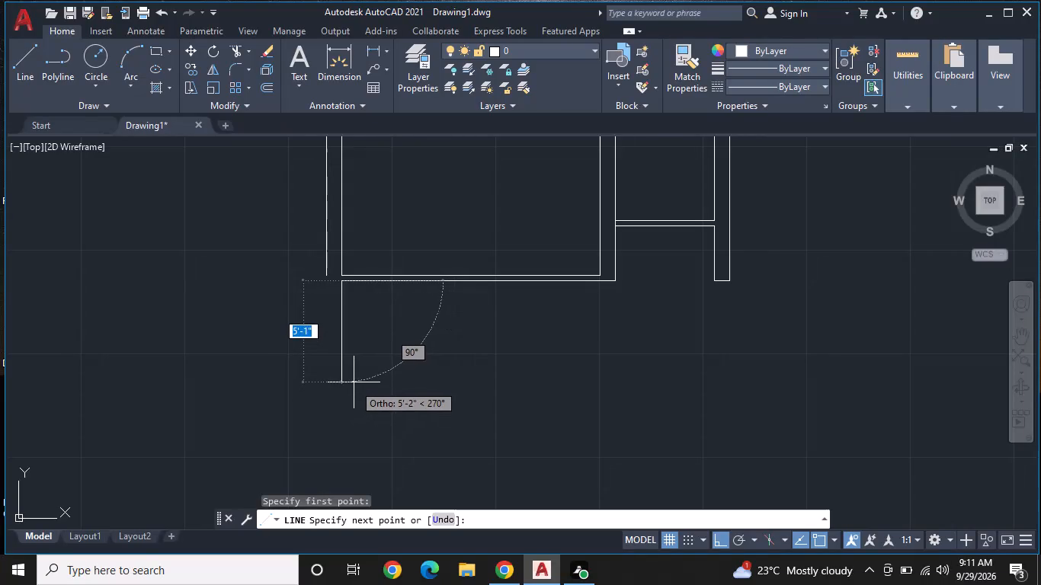
pyautogui.press('5')
pyautogui.press("'")
pyautogui.press('Return')
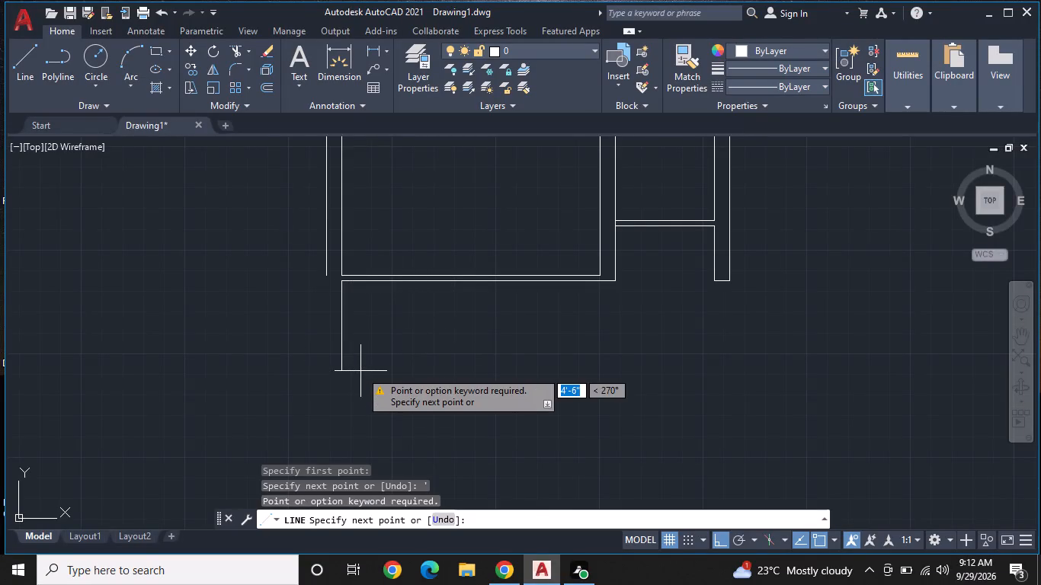
pyautogui.press('5')
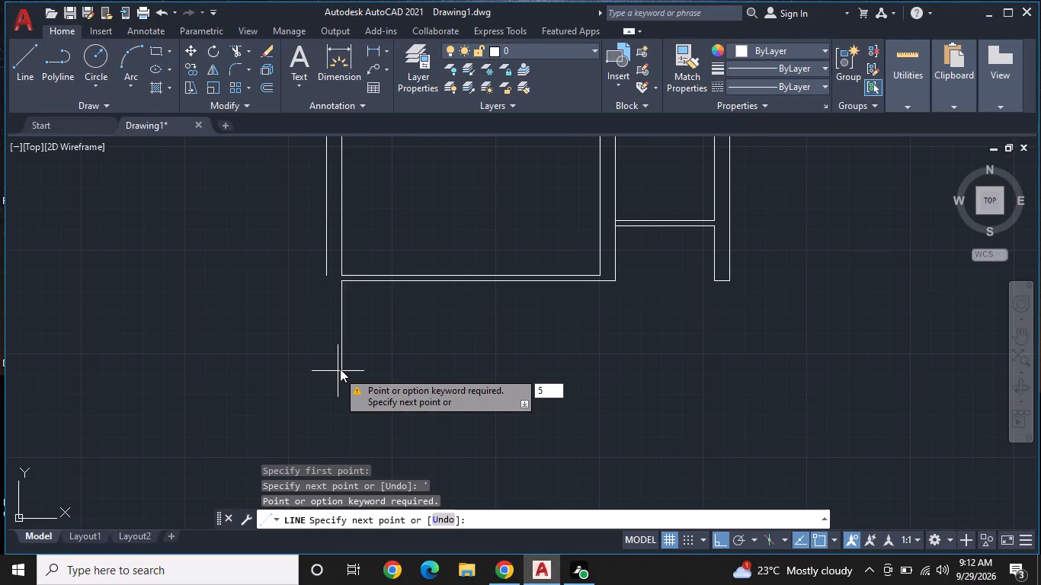
pyautogui.press("'")
pyautogui.press('Return')
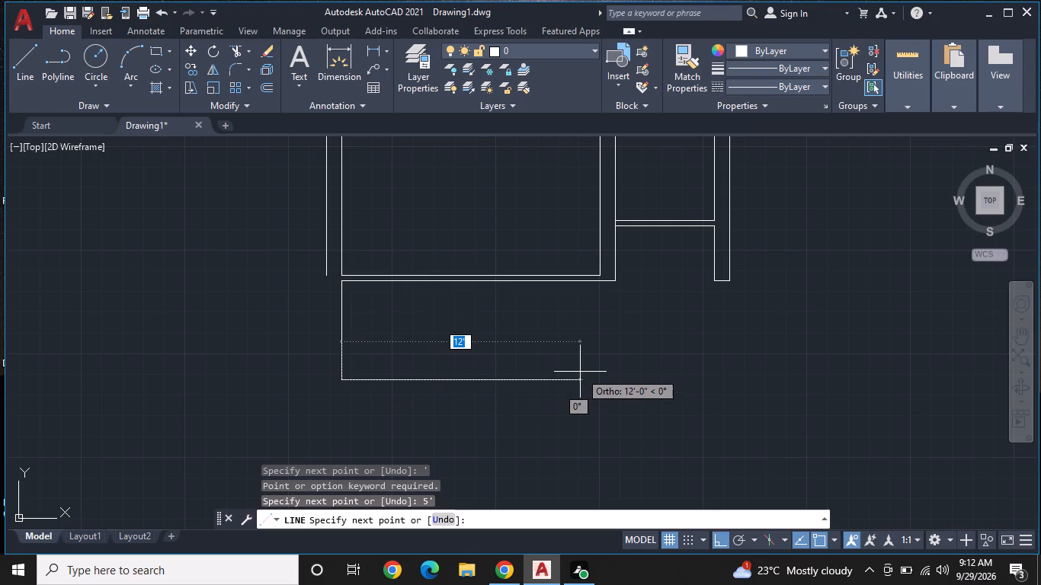
pyautogui.write("9'")
pyautogui.press('Return')
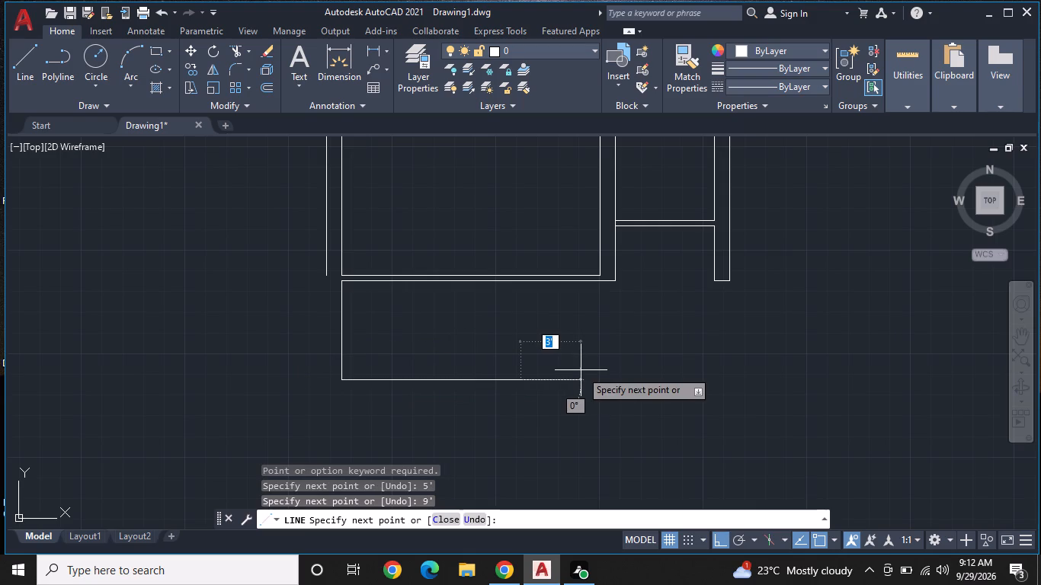
pyautogui.click(521, 282)
pyautogui.press('space')
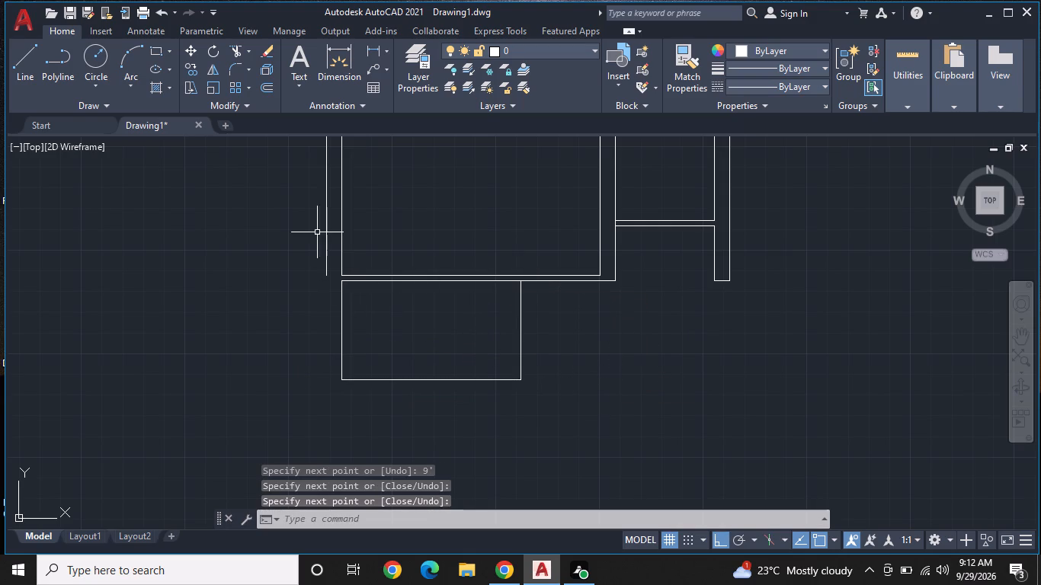
# Offset the new 5' by 9' lower room's right and bottom lines 3" outward.
pyautogui.click(268, 90)
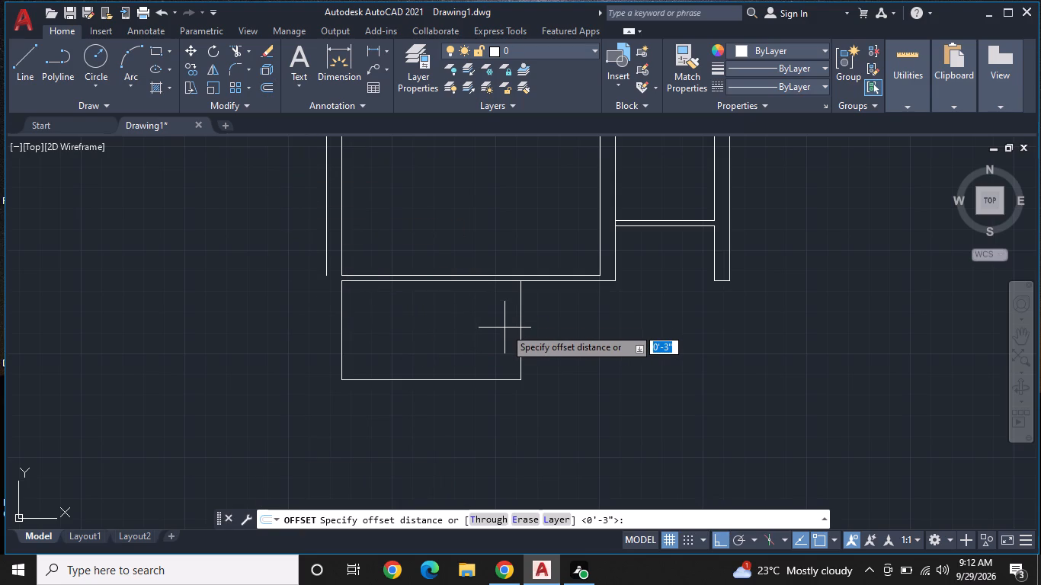
pyautogui.moveTo(504, 327); pyautogui.dragTo(529, 302, button='middle')
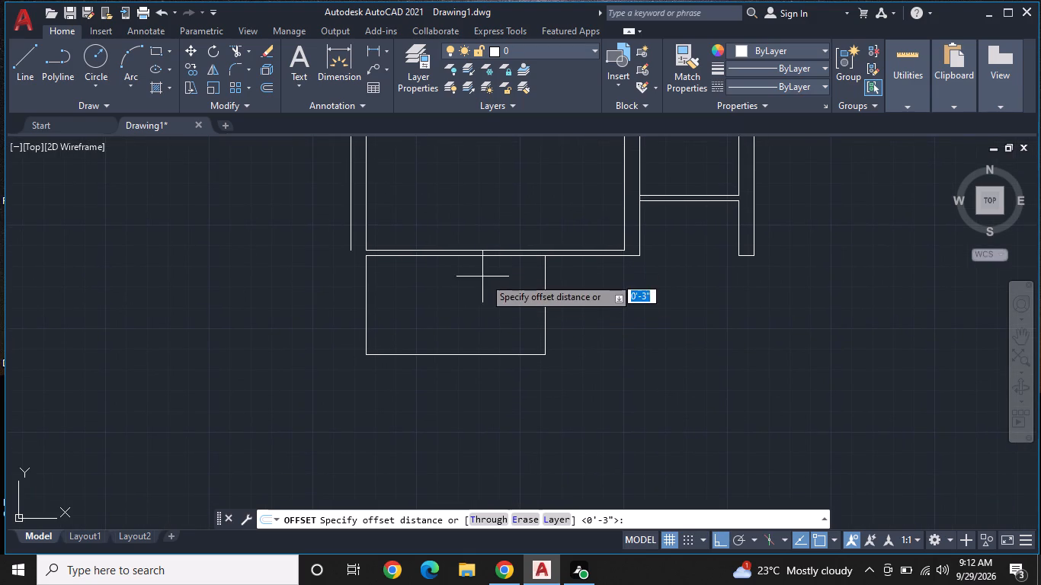
pyautogui.press('Return')
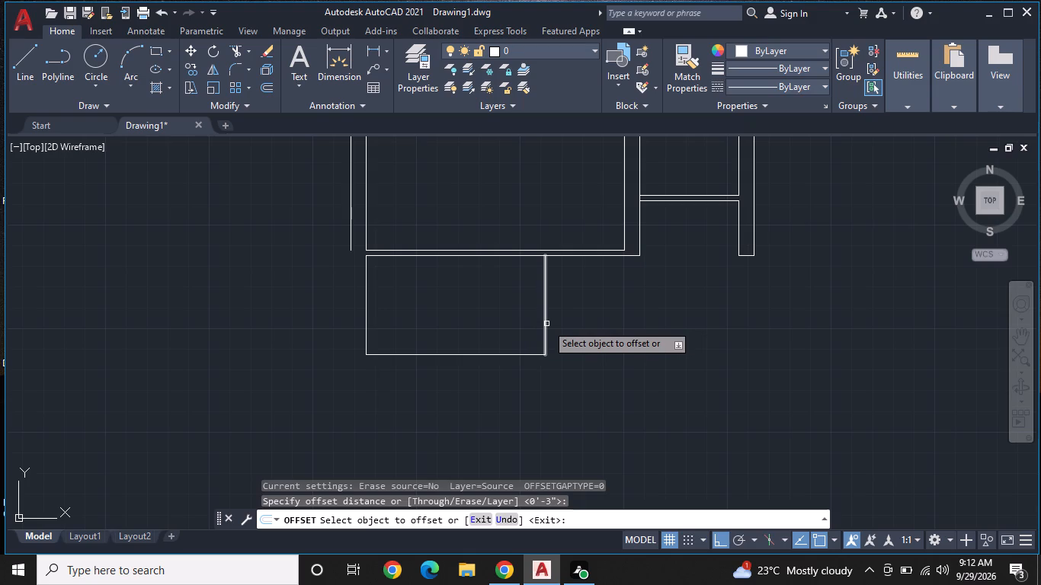
pyautogui.click(546, 324)
pyautogui.click(623, 321)
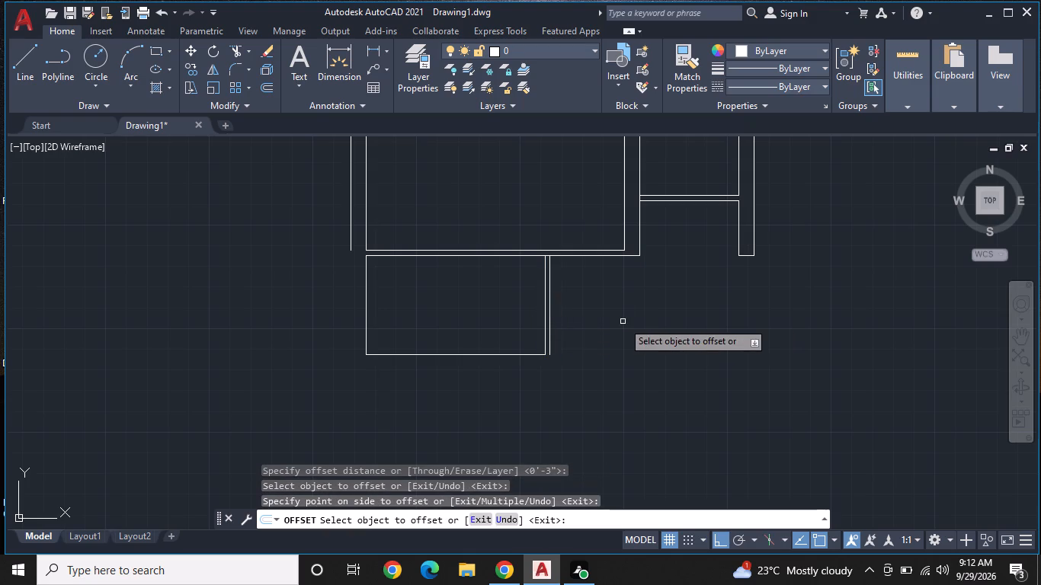
pyautogui.moveTo(609, 354); pyautogui.dragTo(624, 295, button='middle')
pyautogui.scroll(1, 624, 295)
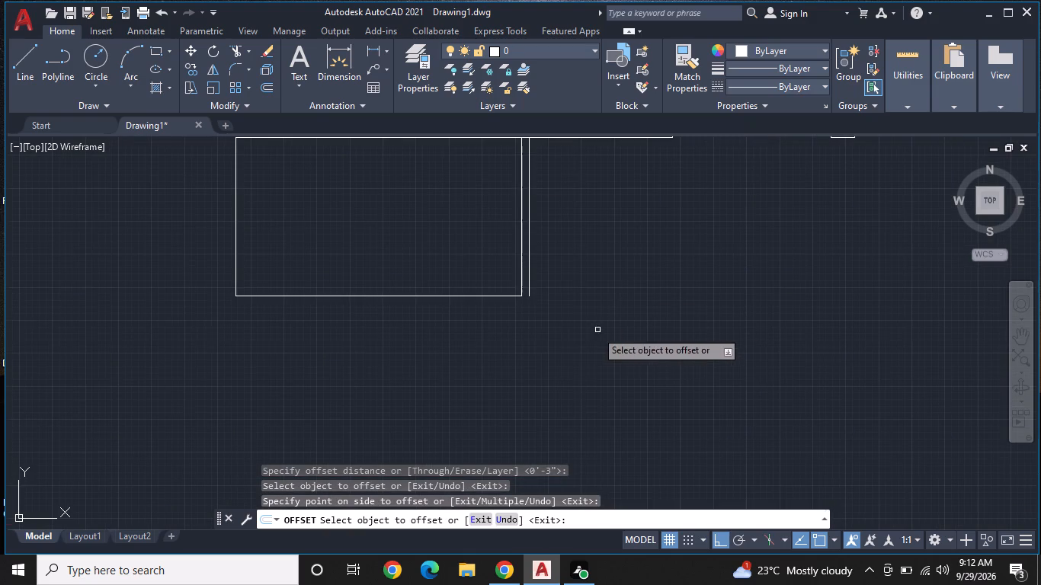
pyautogui.moveTo(570, 350); pyautogui.dragTo(606, 393, button='middle')
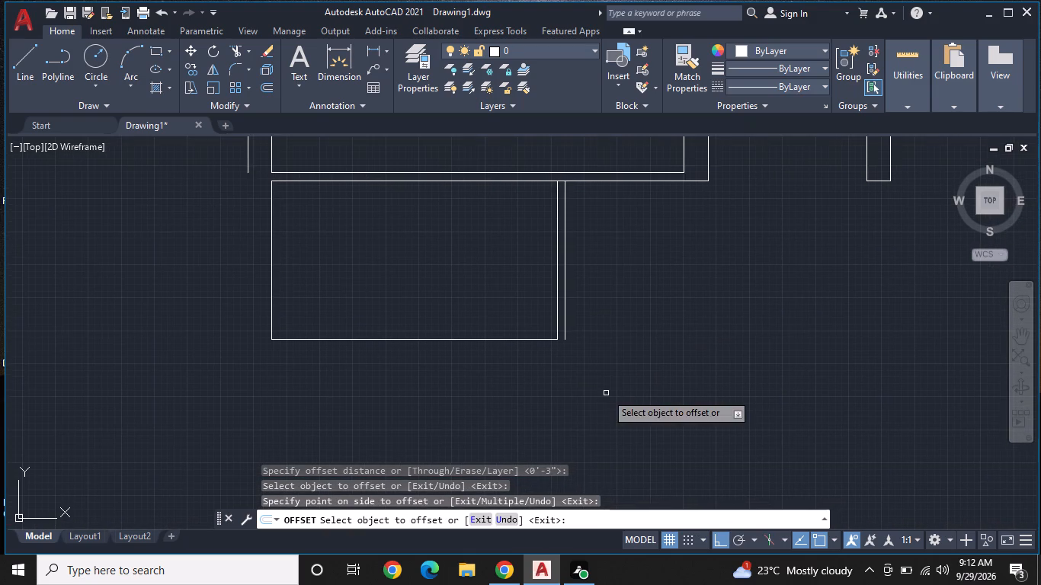
pyautogui.moveTo(495, 392); pyautogui.dragTo(537, 367, button='middle')
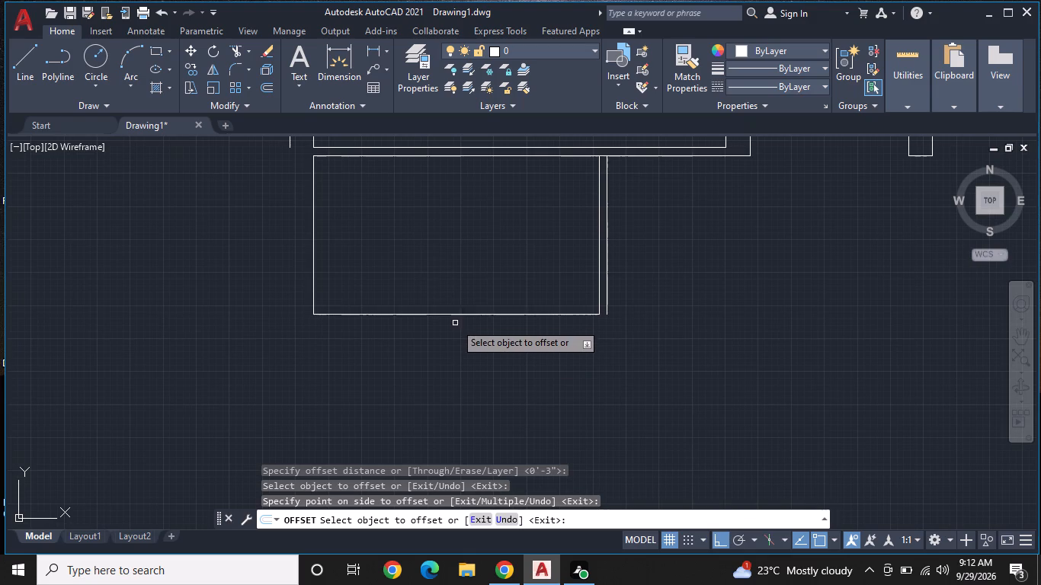
pyautogui.click(455, 315)
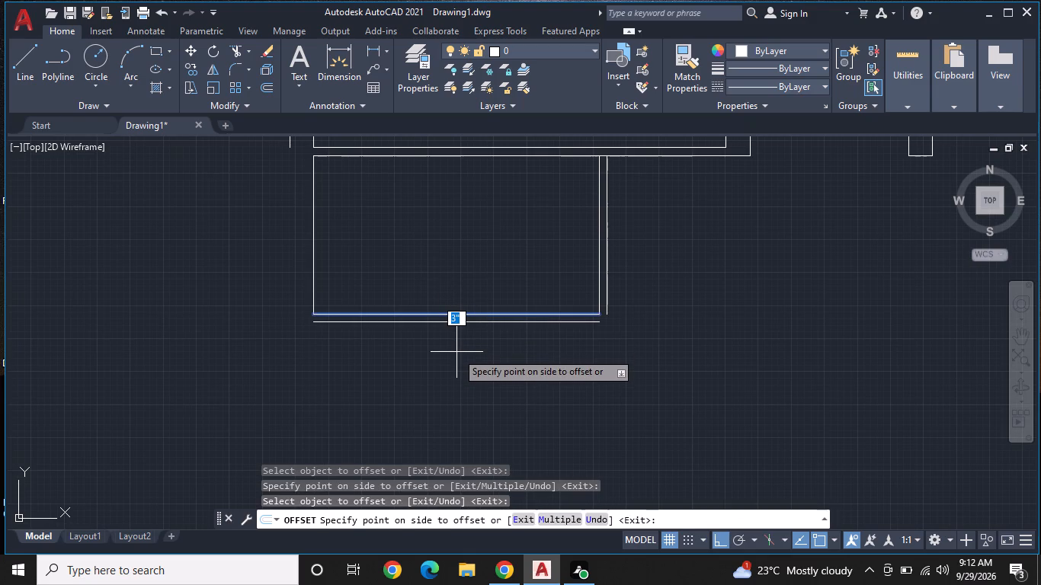
pyautogui.doubleClick(456, 352)
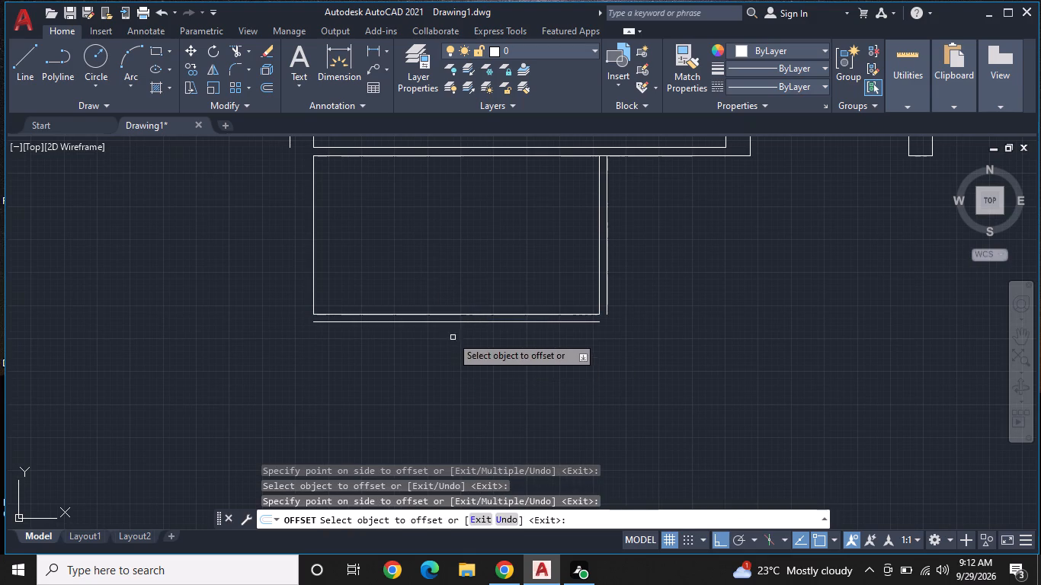
# Offset the lower room's left line 9" outward.
pyautogui.click(312, 254)
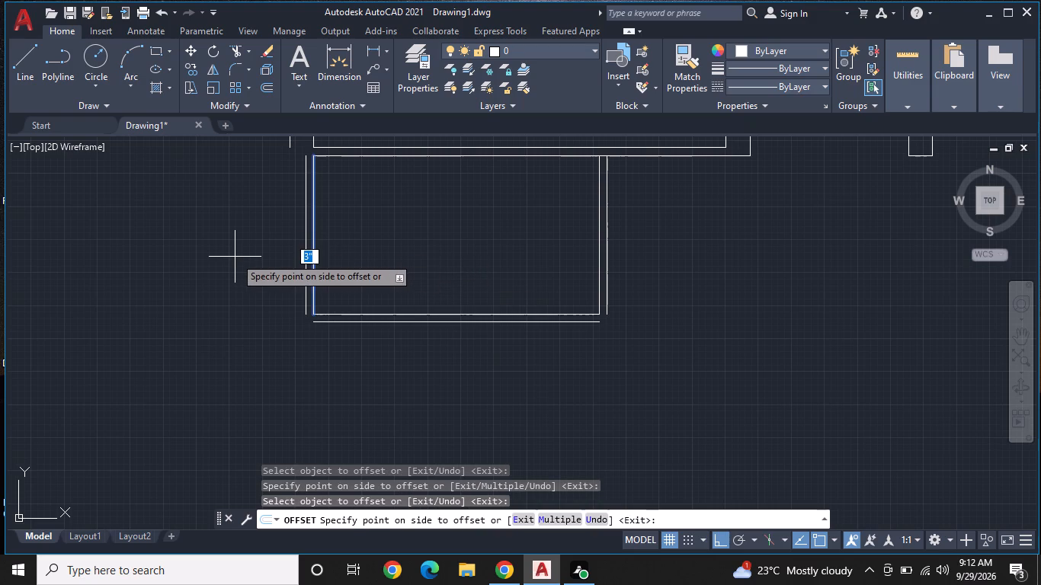
pyautogui.press('9')
pyautogui.hotkey('shift', '"')
pyautogui.press('Return')
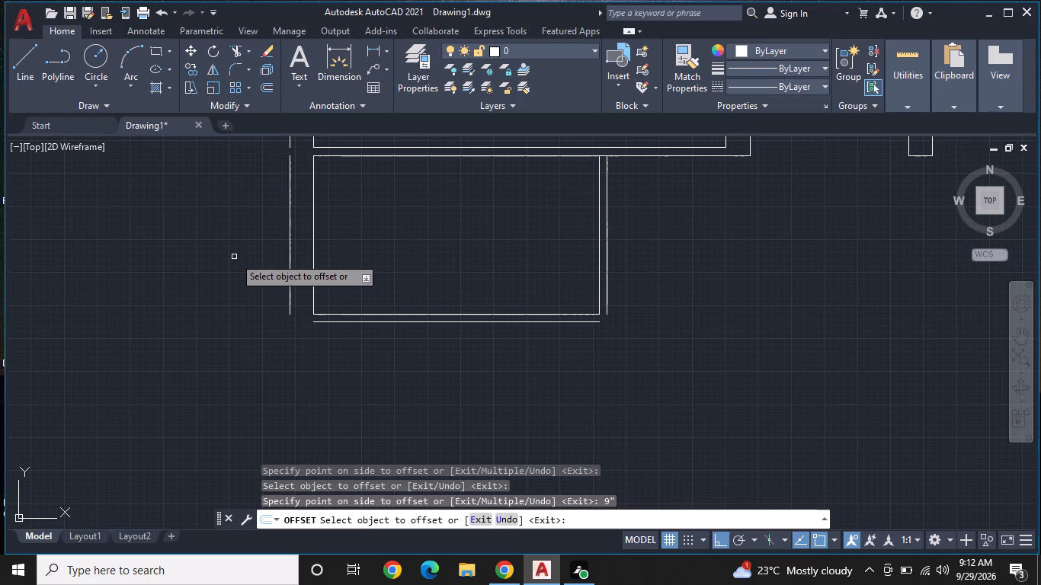
pyautogui.moveTo(310, 336); pyautogui.dragTo(314, 283, button='middle')
pyautogui.press('Escape')
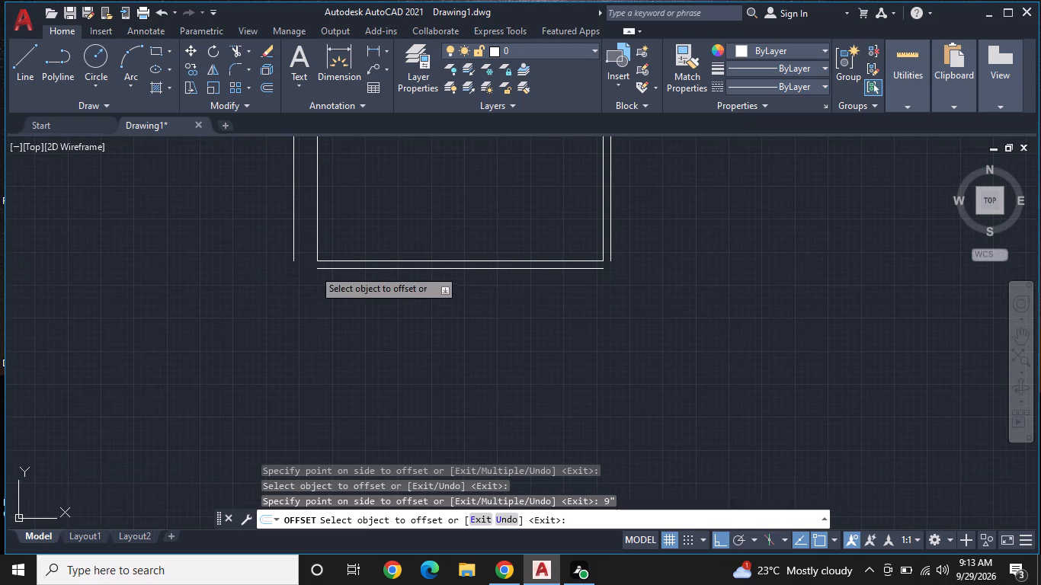
# Draw a line 12' straight down from the left end of the lower 5' by 9' room's outer bottom line.
pyautogui.press('l')
pyautogui.press('space')
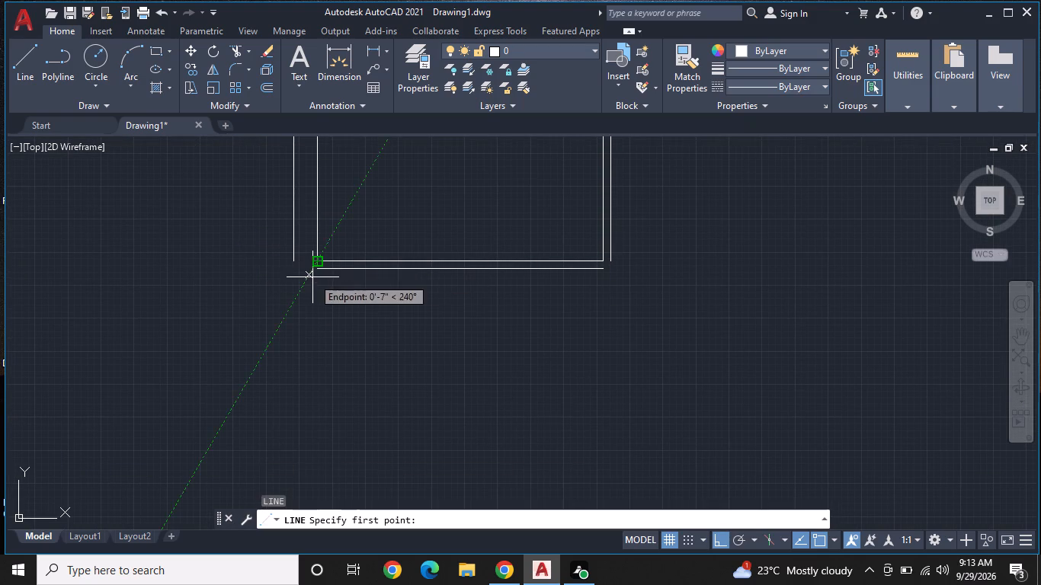
pyautogui.click(316, 273)
pyautogui.moveTo(327, 340); pyautogui.dragTo(327, 283, button='middle')
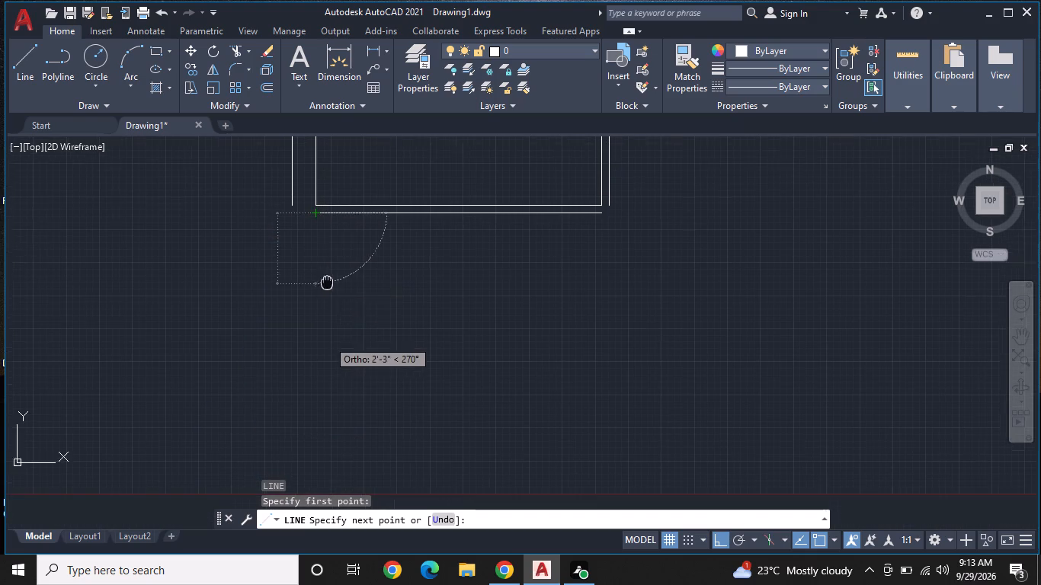
pyautogui.moveTo(327, 283); pyautogui.dragTo(327, 278, button='middle')
pyautogui.press('1')
pyautogui.press('2')
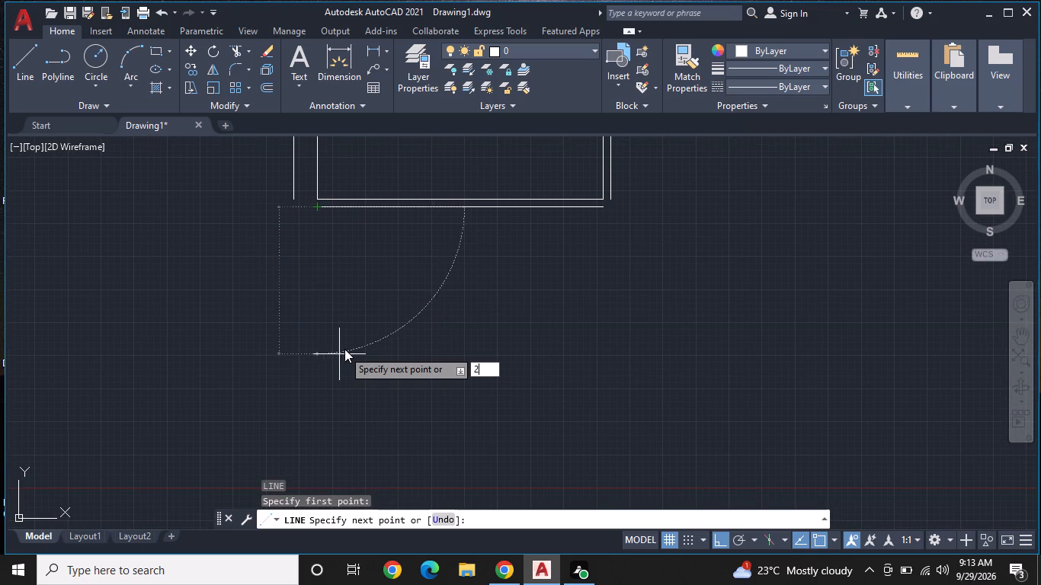
pyautogui.press("'")
pyautogui.press('Return')
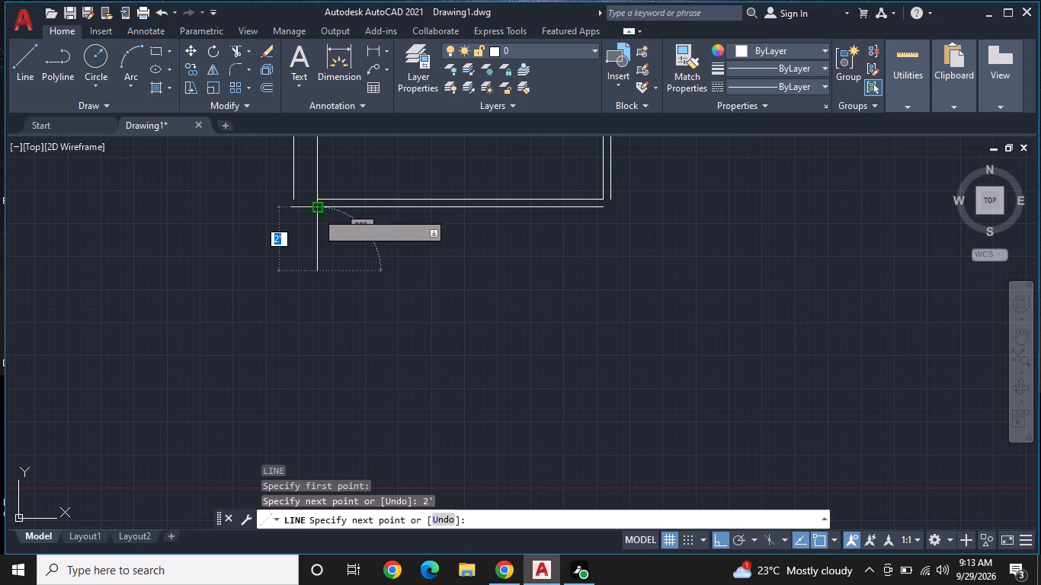
pyautogui.hotkey('ctrl', 'z')
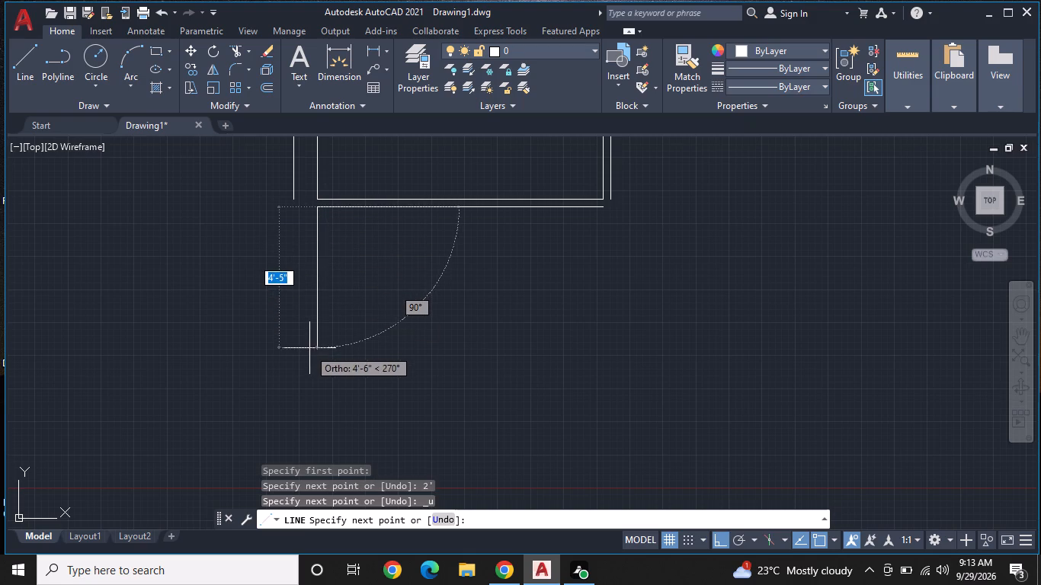
pyautogui.press('1')
pyautogui.write("2'")
pyautogui.press('Return')
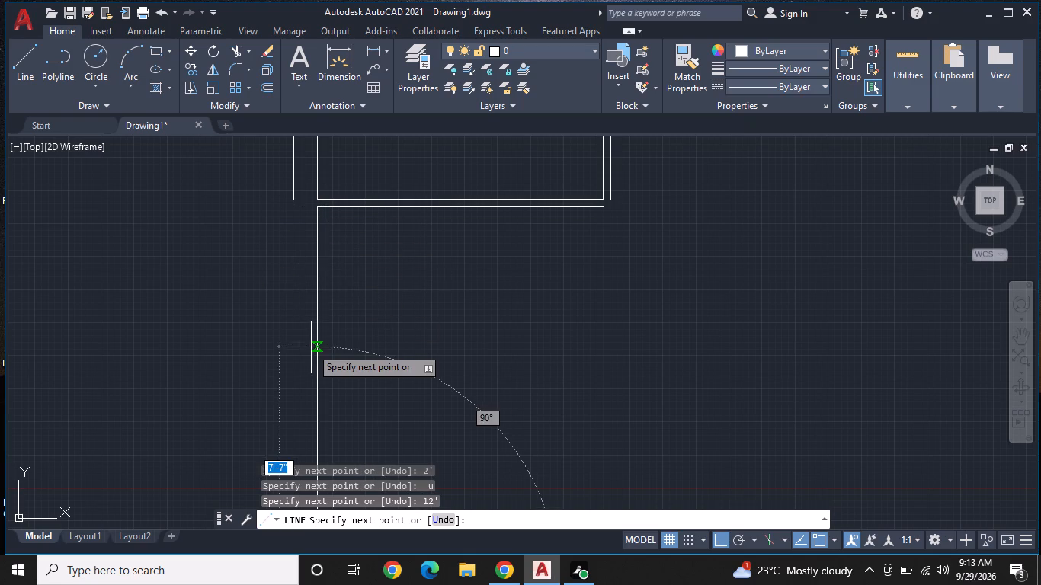
# Continue the room outline 15'7" right, 12' up and about 7'8" back left along the top.
pyautogui.scroll(-1, 316, 344)
pyautogui.moveTo(316, 344); pyautogui.dragTo(320, 248, button='middle')
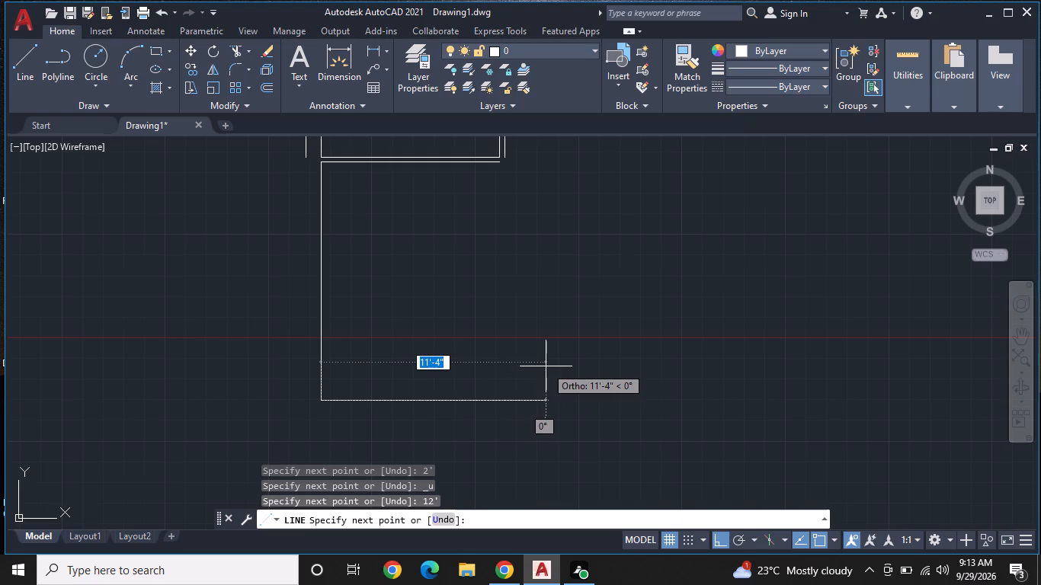
pyautogui.write("15'")
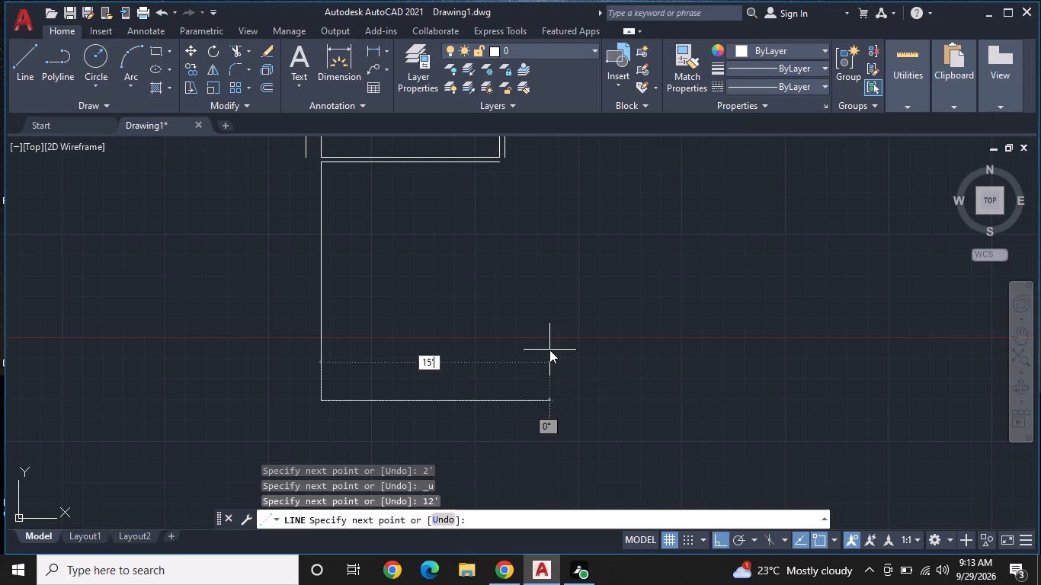
pyautogui.write('7"')
pyautogui.press('Return')
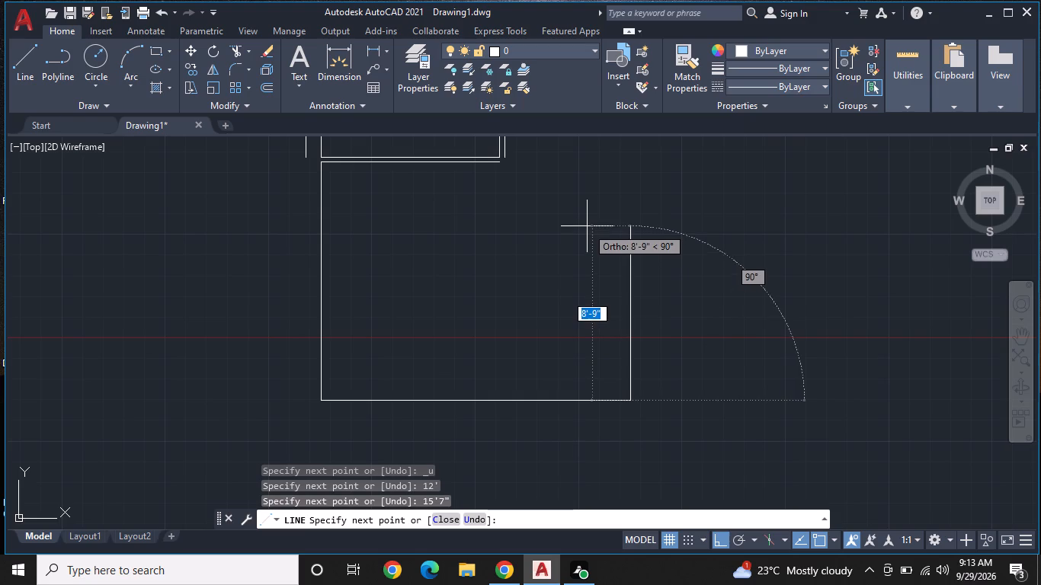
pyautogui.moveTo(585, 245); pyautogui.dragTo(560, 335, button='middle')
pyautogui.press('1')
pyautogui.write('2"')
pyautogui.press('BackSpace')
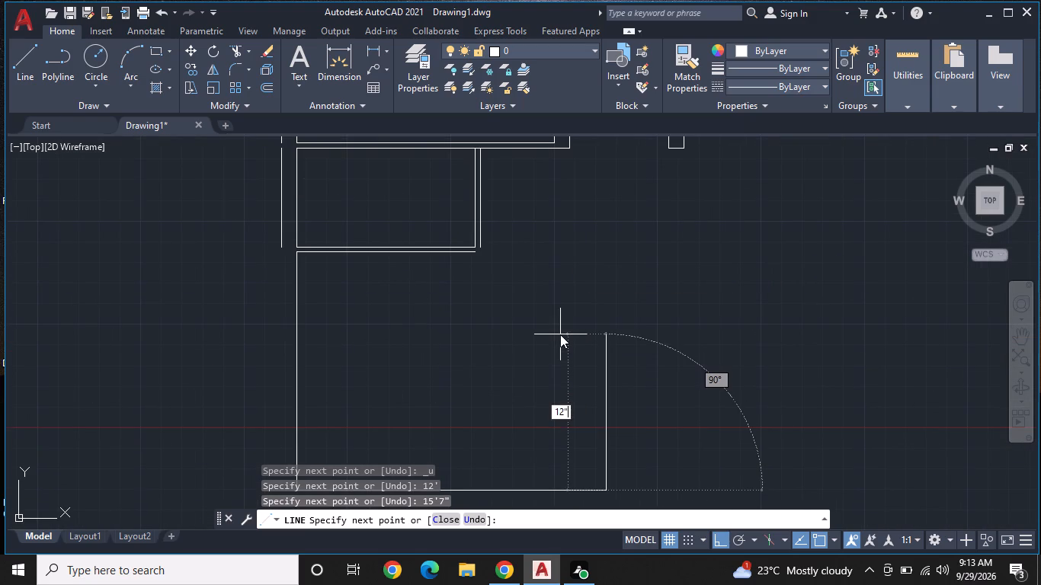
pyautogui.press("'")
pyautogui.press('Return')
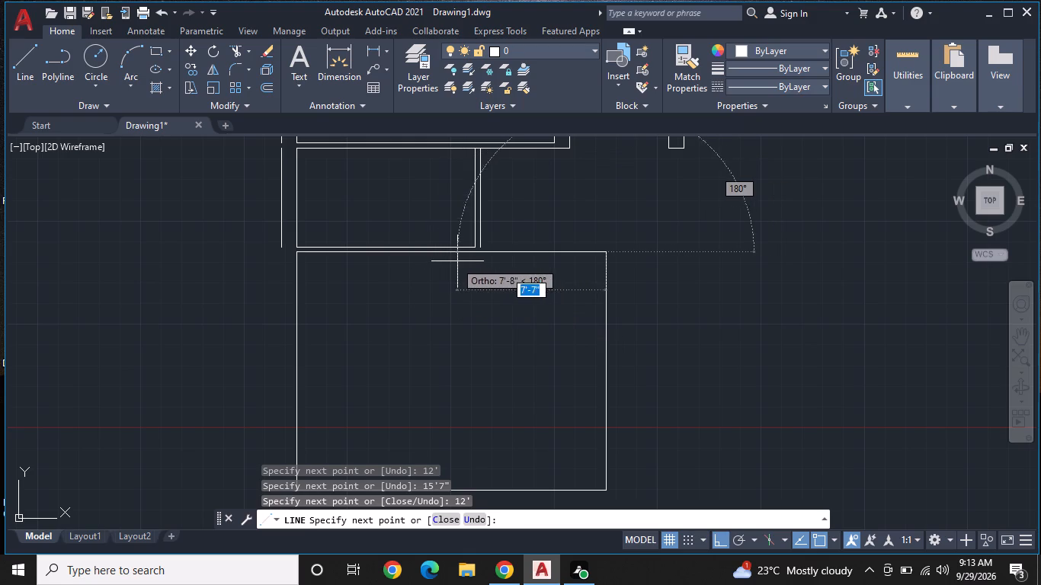
pyautogui.click(460, 261)
pyautogui.press('Escape')
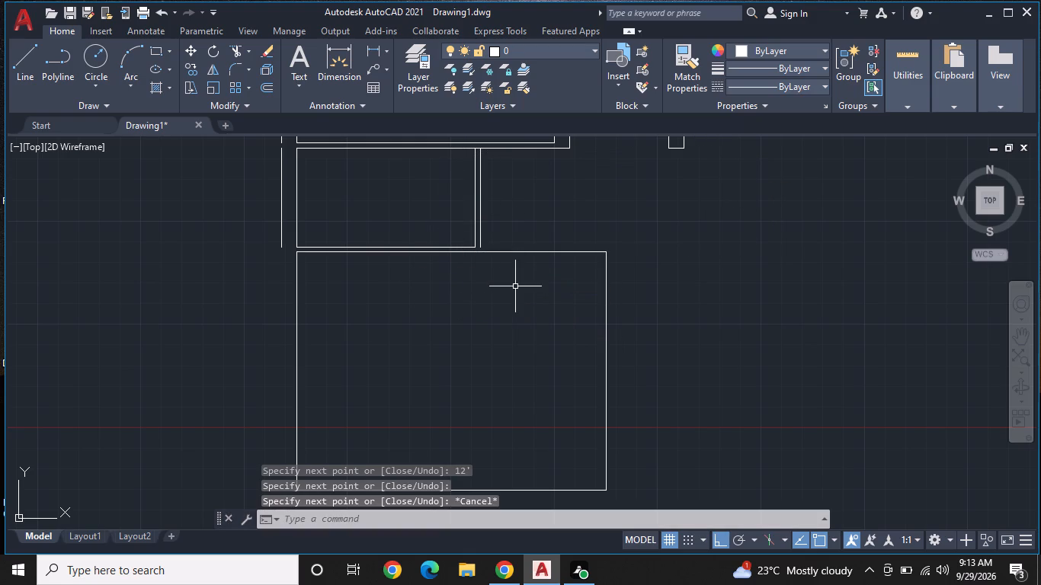
# Offset the new 15'7" by 12' room's left line 9" outward.
pyautogui.moveTo(515, 291); pyautogui.dragTo(450, 267, button='middle')
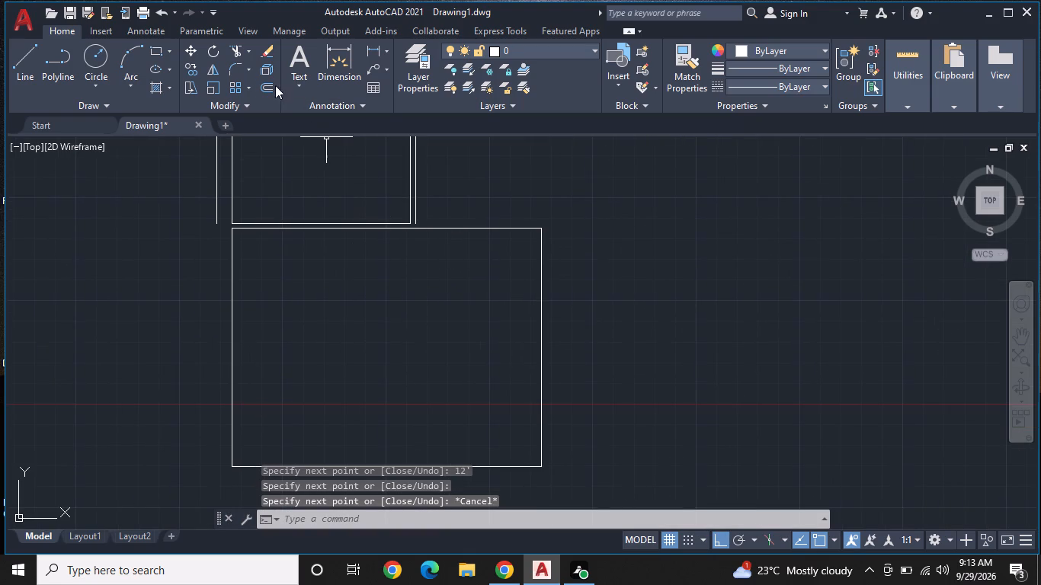
pyautogui.click(267, 83)
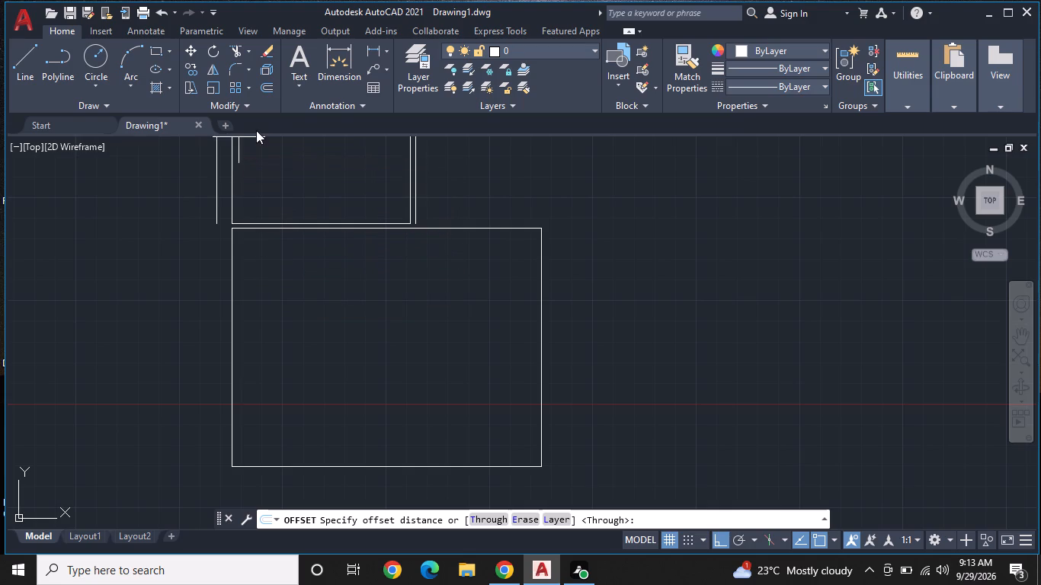
pyautogui.press('9')
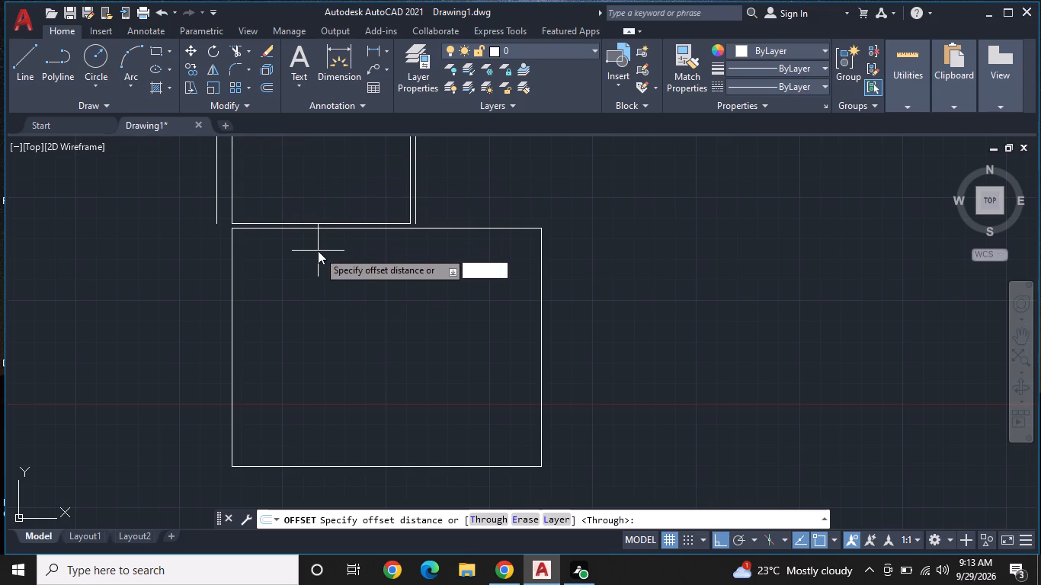
pyautogui.hotkey('shift', '"')
pyautogui.press('Return')
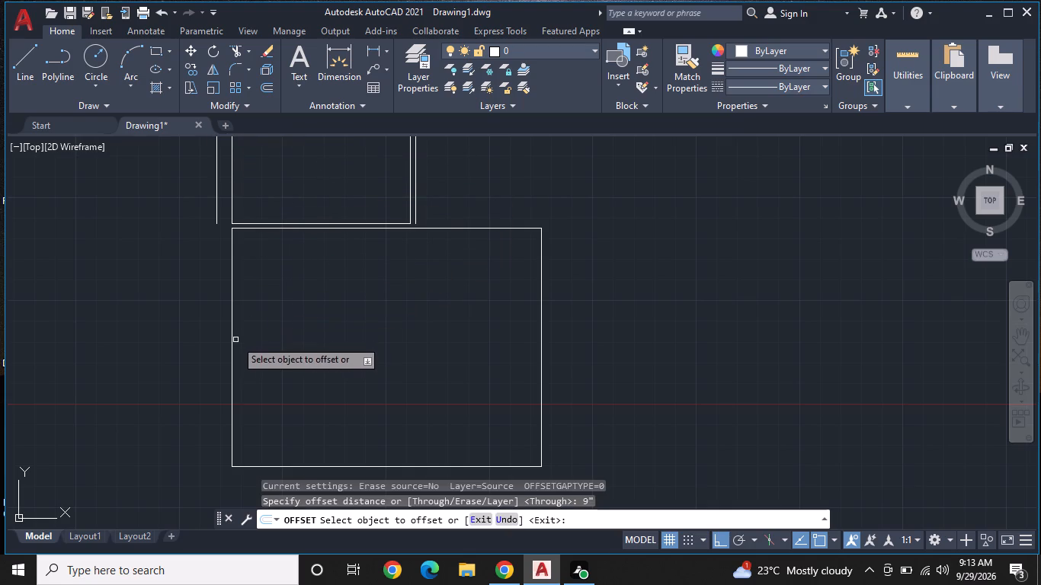
pyautogui.click(231, 347)
pyautogui.click(186, 351)
# Offset the 15'7" by 12' room's bottom and right lines 9" outward.
pyautogui.moveTo(217, 337); pyautogui.dragTo(220, 256, button='middle')
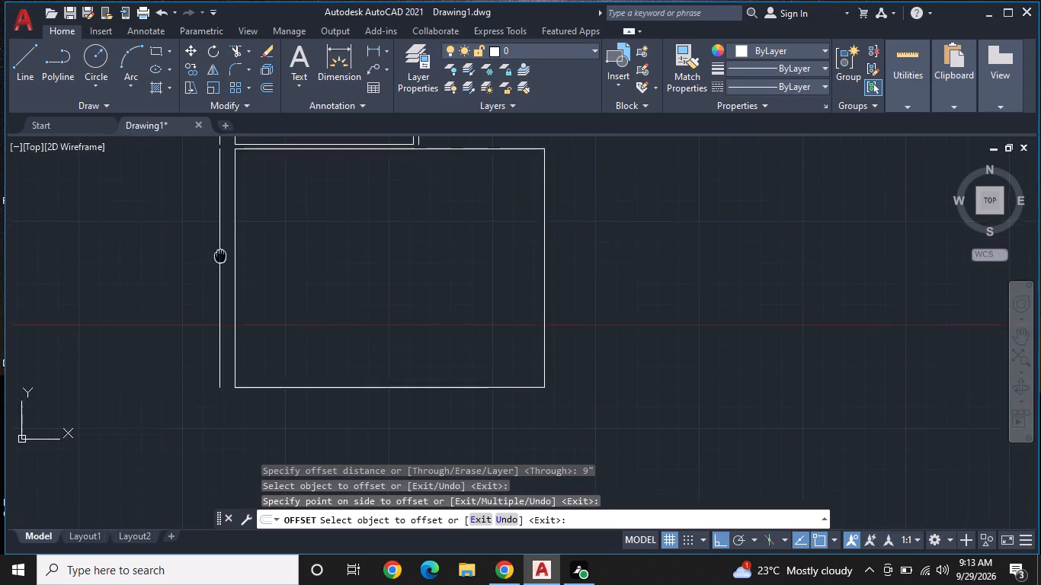
pyautogui.moveTo(220, 256); pyautogui.dragTo(220, 254, button='middle')
pyautogui.scroll(1, 220, 254)
pyautogui.scroll(-2, 369, 334)
pyautogui.moveTo(370, 335); pyautogui.dragTo(335, 310, button='middle')
pyautogui.scroll(1, 335, 310)
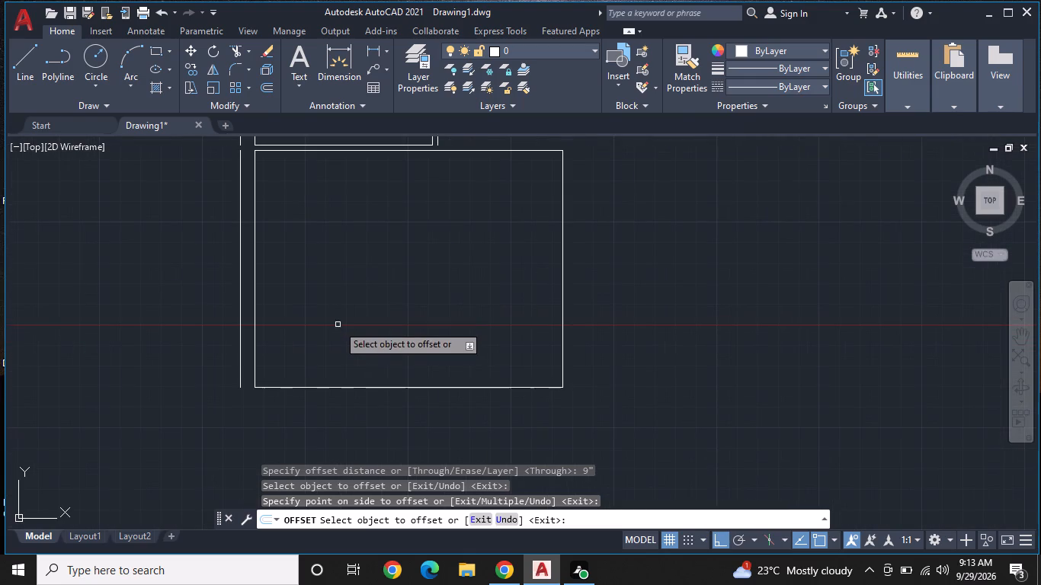
pyautogui.click(345, 387)
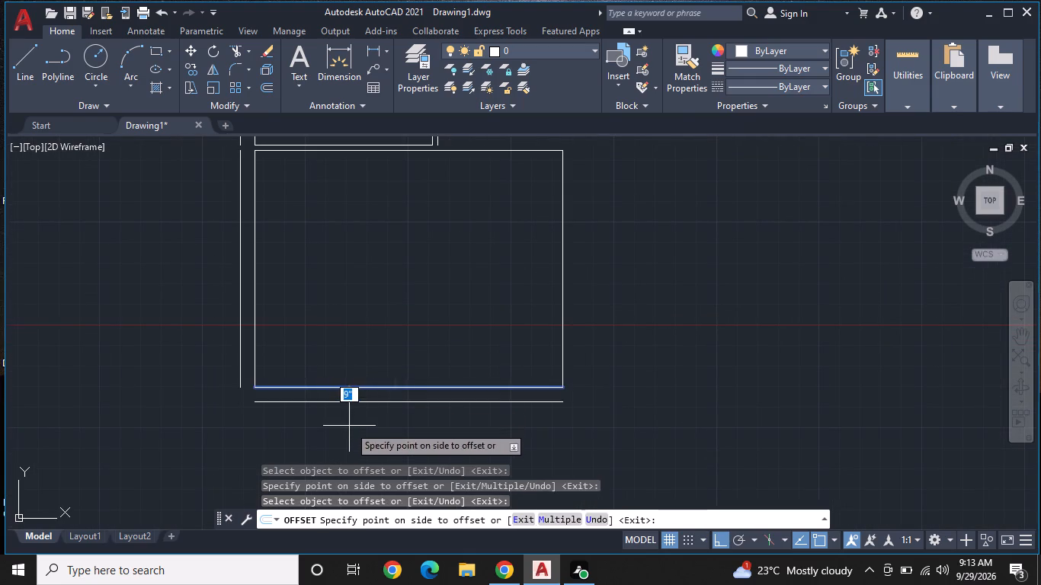
pyautogui.click(349, 426)
pyautogui.moveTo(405, 336); pyautogui.dragTo(291, 359, button='middle')
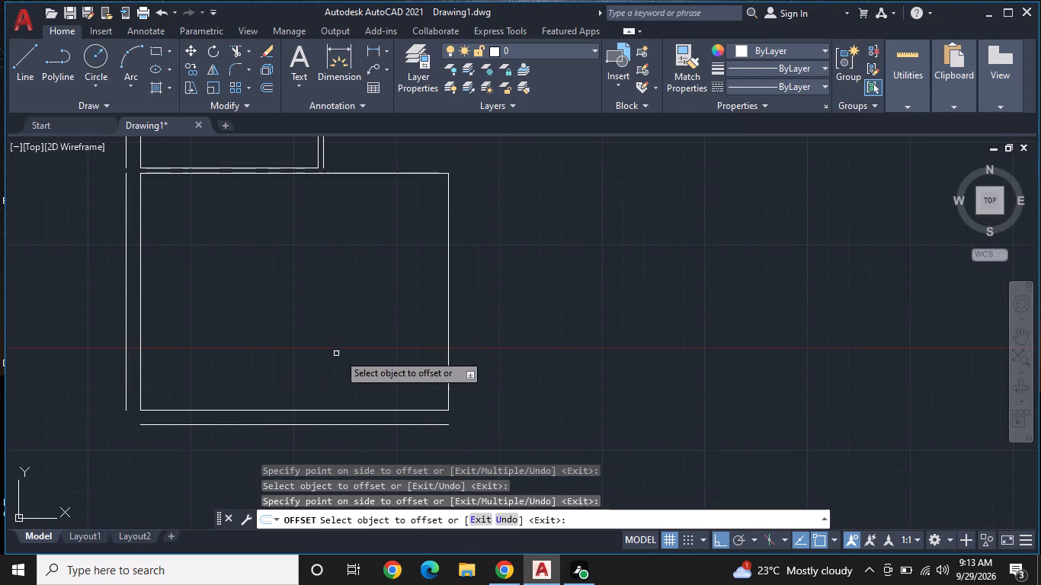
pyautogui.doubleClick(448, 300)
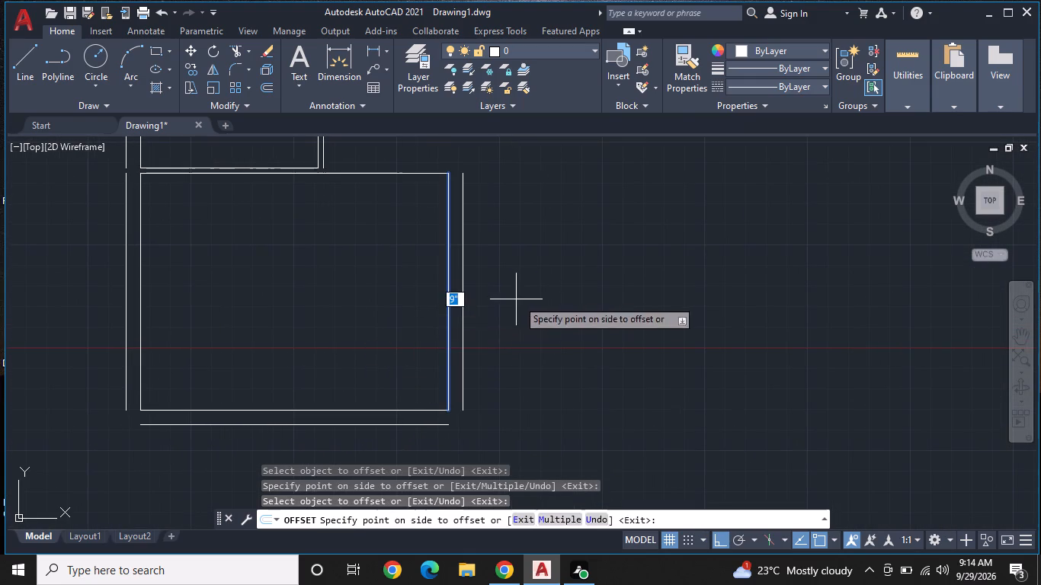
pyautogui.click(519, 299)
pyautogui.moveTo(520, 299); pyautogui.dragTo(535, 382, button='middle')
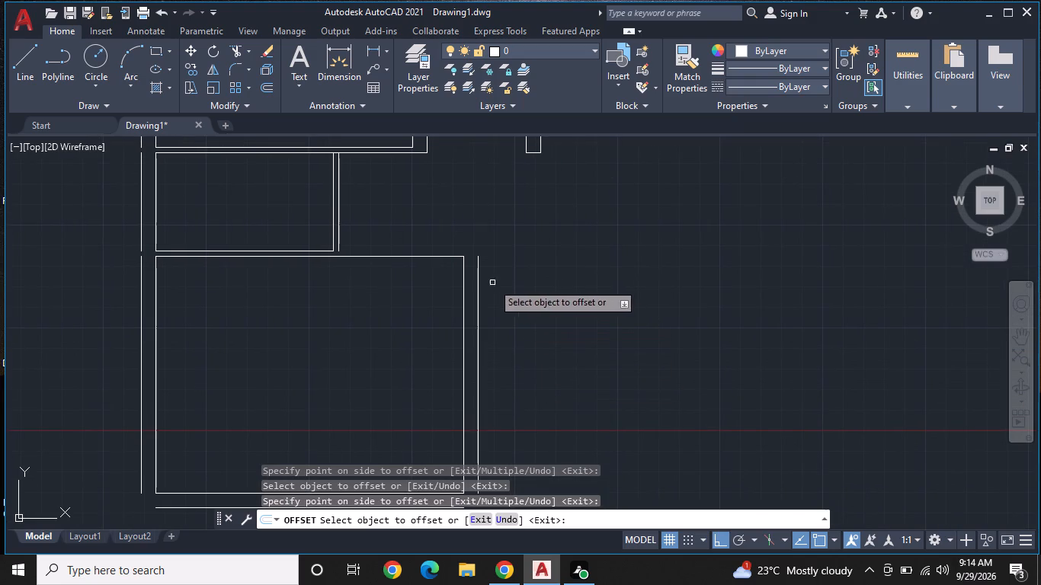
# Offset the right-hand segment of the 15'7" by 12' room's top line 3" upward.
pyautogui.click(421, 257)
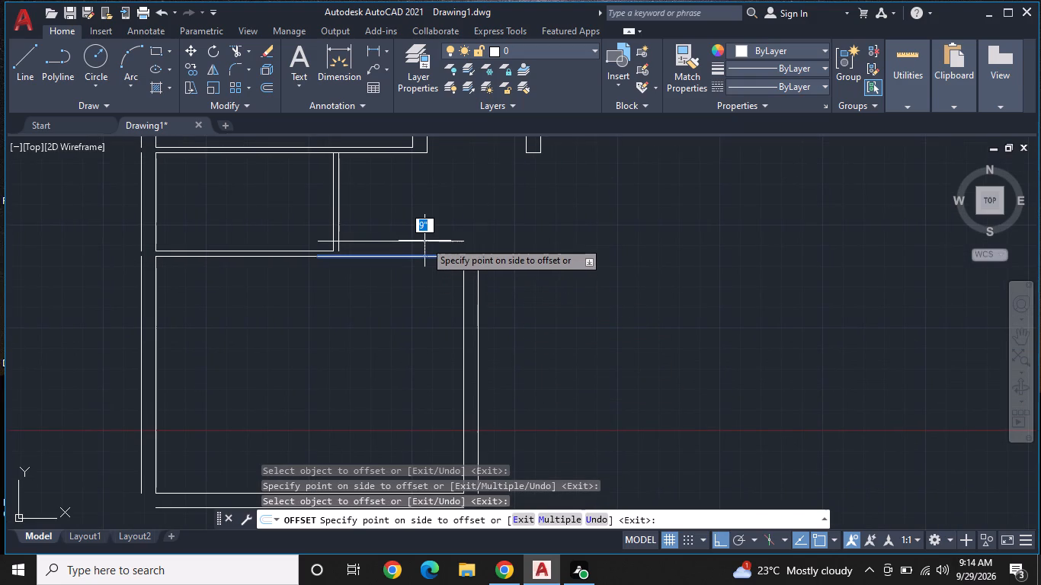
pyautogui.write('3"')
pyautogui.press('Return')
pyautogui.press('Return')
pyautogui.press('Return')
pyautogui.press('Return')
pyautogui.press('Return')
pyautogui.press('Return')
pyautogui.press('Return')
pyautogui.press('Return')
pyautogui.press('Return')
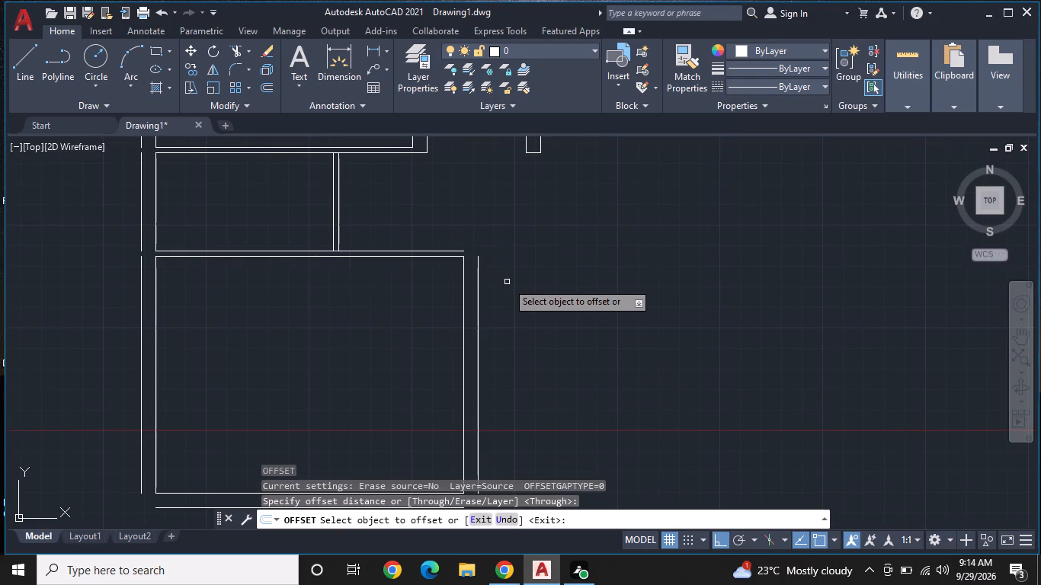
pyautogui.moveTo(508, 284); pyautogui.dragTo(460, 337, button='middle')
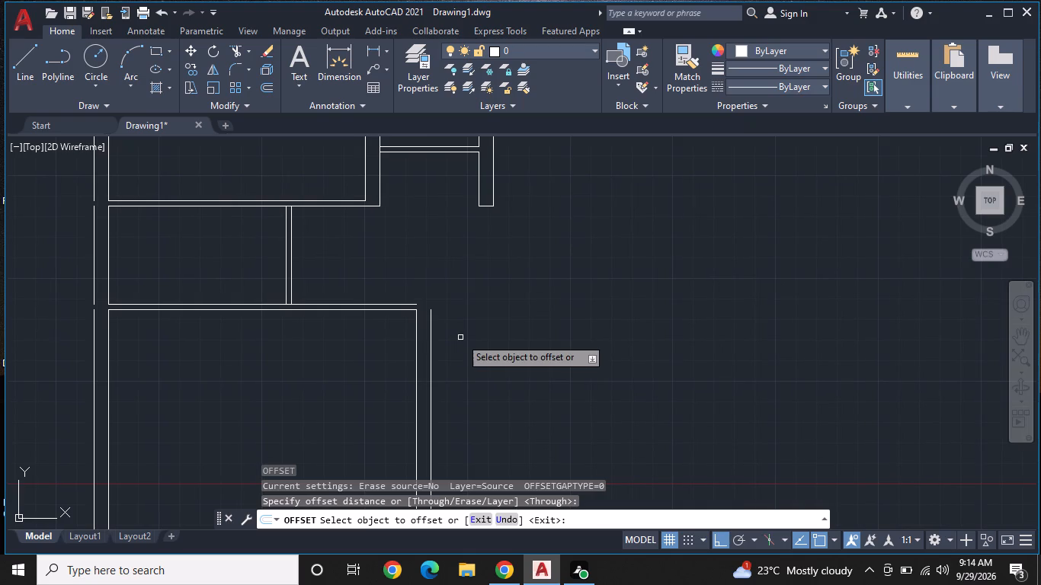
pyautogui.press('Escape')
# Draw a 12' by 12' room from the 15'7" by 12' room's outer right line: 12' right, 12' down, 12' back left.
pyautogui.write('L')
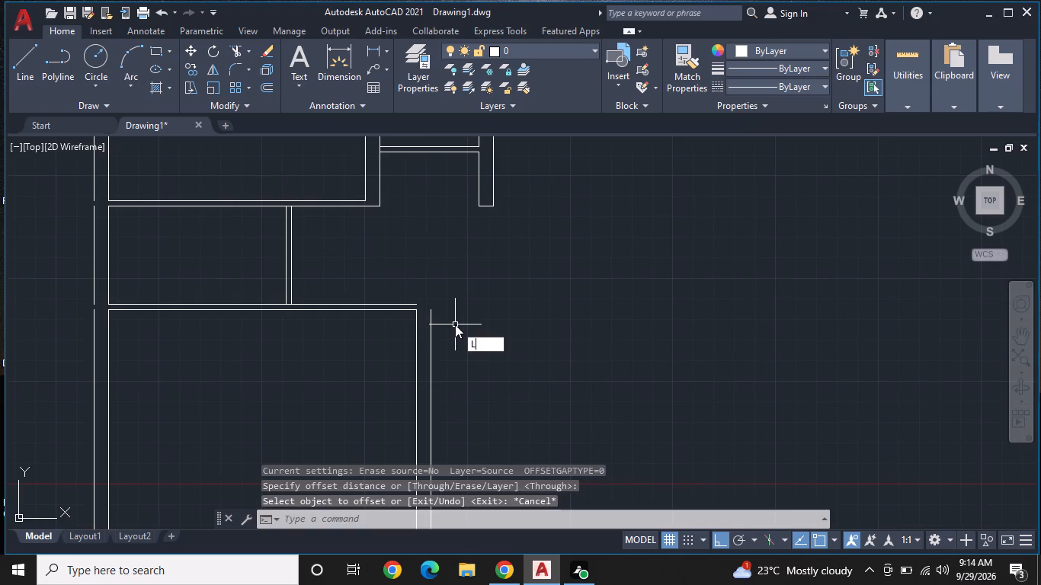
pyautogui.press('space')
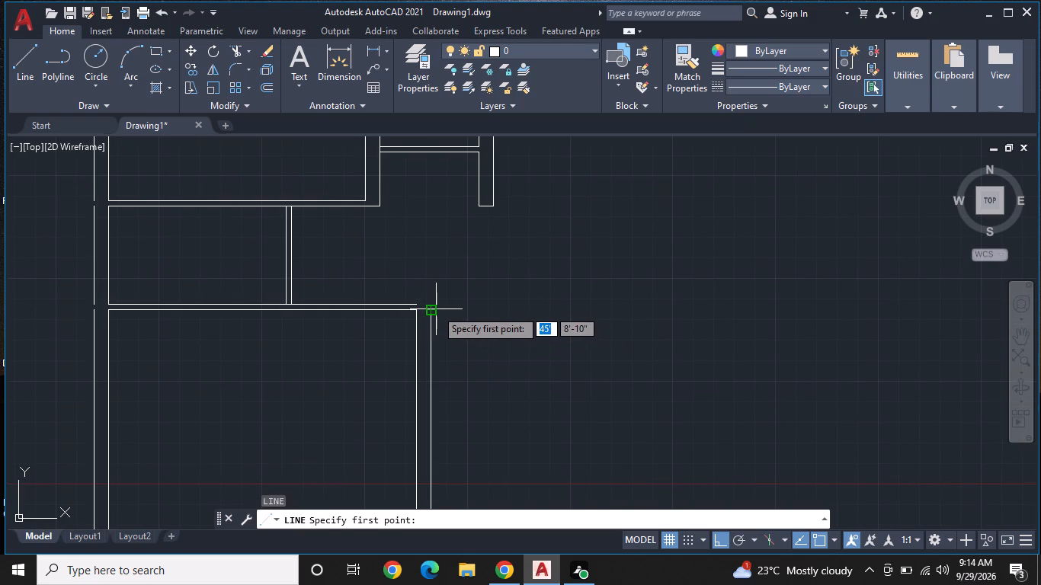
pyautogui.click(434, 315)
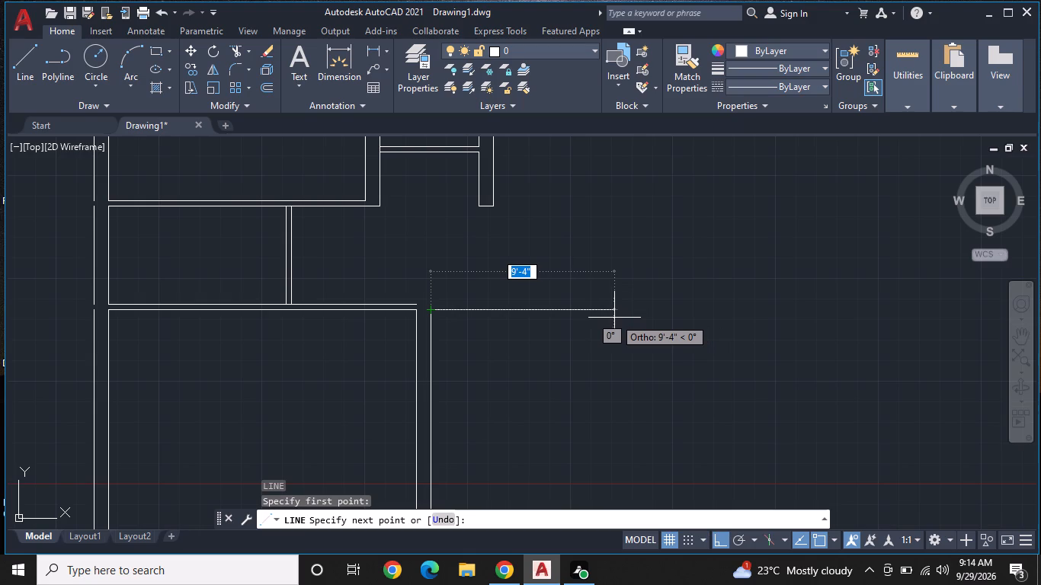
pyautogui.press('1')
pyautogui.press('2')
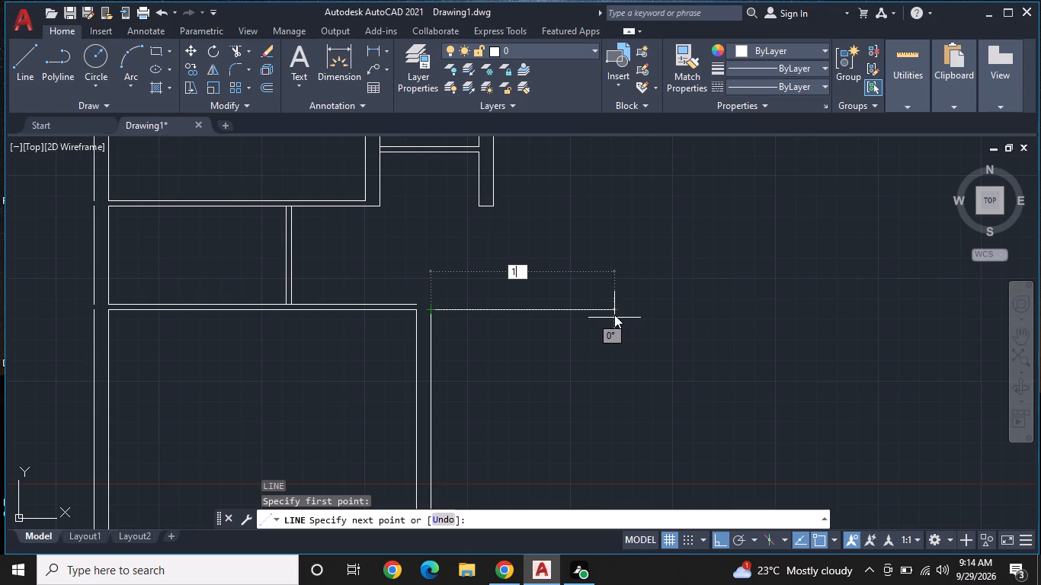
pyautogui.write("';")
pyautogui.press('Return')
pyautogui.press('BackSpace')
pyautogui.write('12')
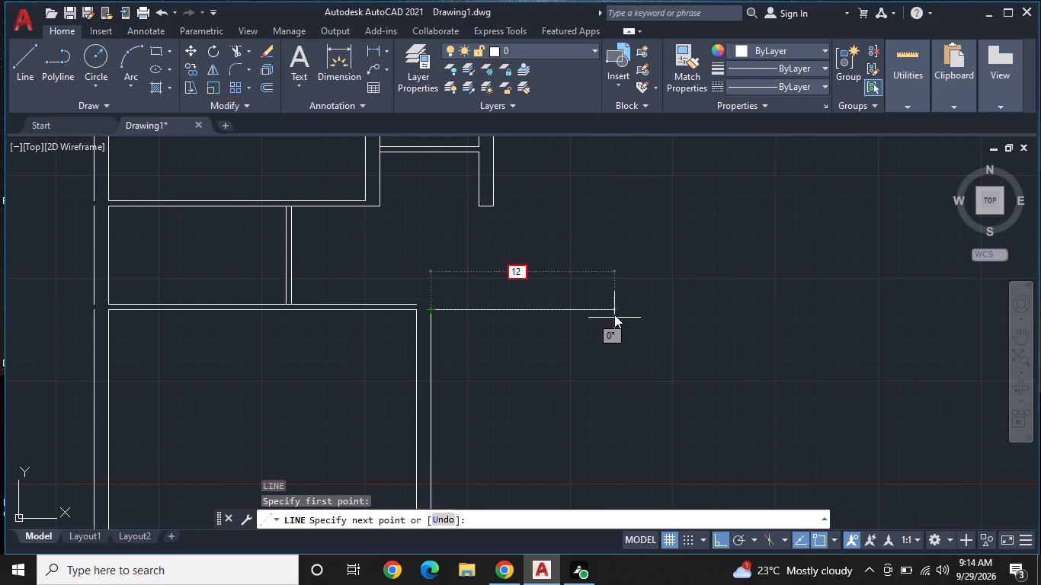
pyautogui.press("'")
pyautogui.press('Return')
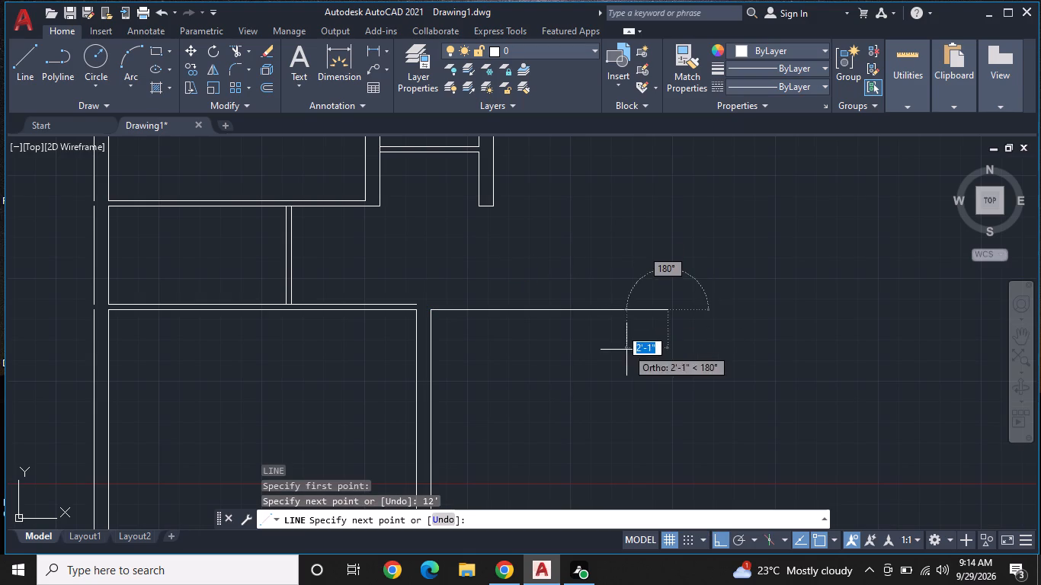
pyautogui.moveTo(674, 368); pyautogui.dragTo(662, 293, button='middle')
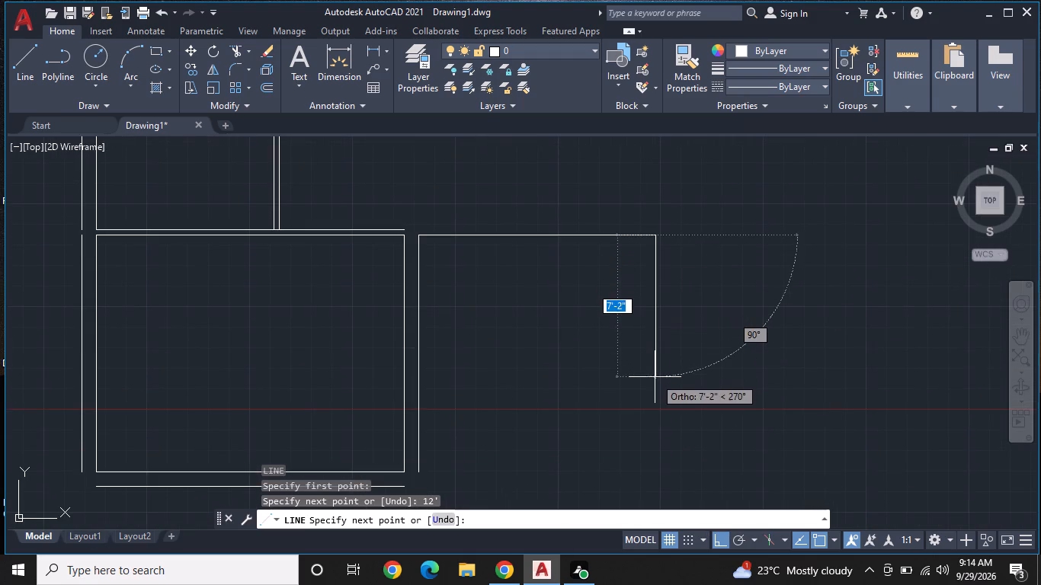
pyautogui.press('1')
pyautogui.write("2'")
pyautogui.press('Return')
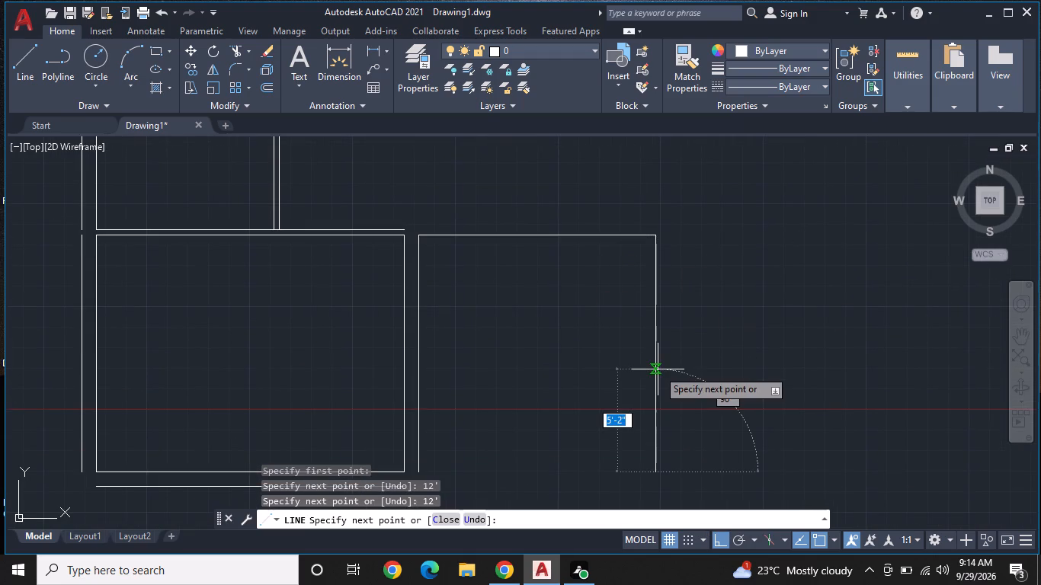
pyautogui.moveTo(657, 369); pyautogui.dragTo(655, 286, button='middle')
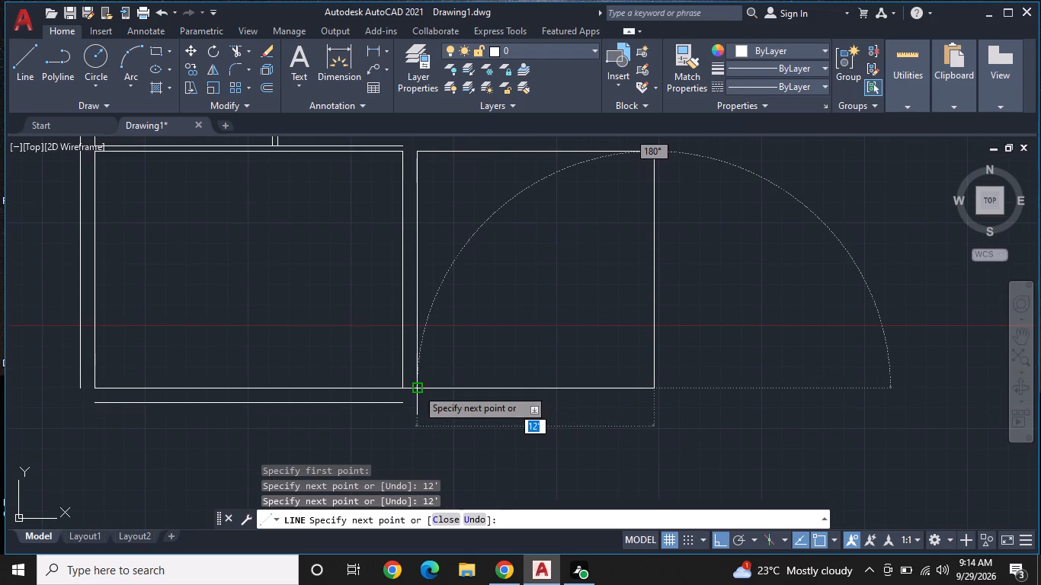
pyautogui.click(417, 388)
pyautogui.press('Escape')
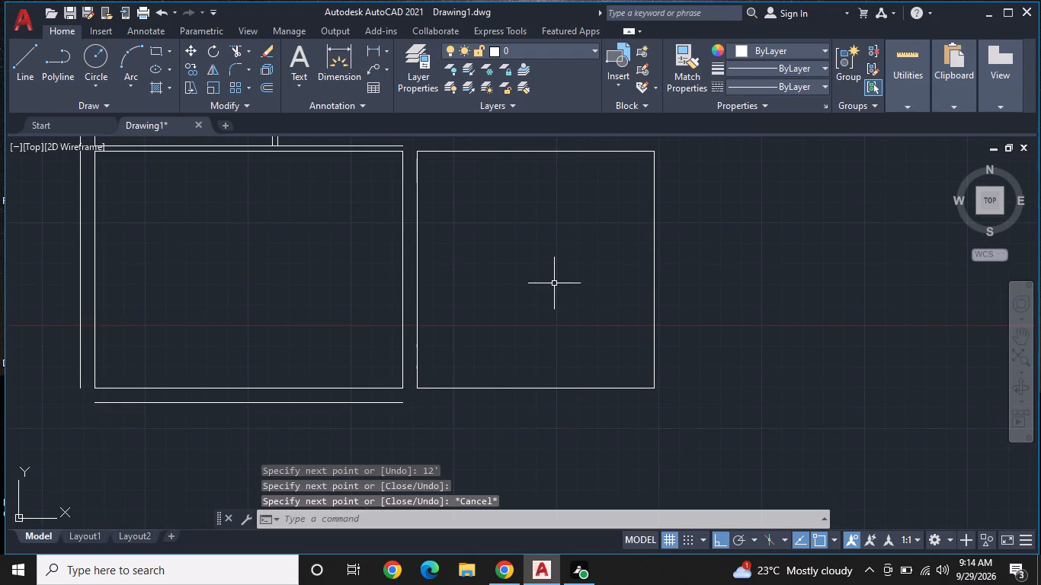
# Offset the new 12' by 12' room's bottom and right lines 9" outward.
pyautogui.moveTo(553, 285); pyautogui.dragTo(538, 324, button='middle')
pyautogui.scroll(-1, 537, 309)
pyautogui.moveTo(536, 312); pyautogui.dragTo(539, 270, button='middle')
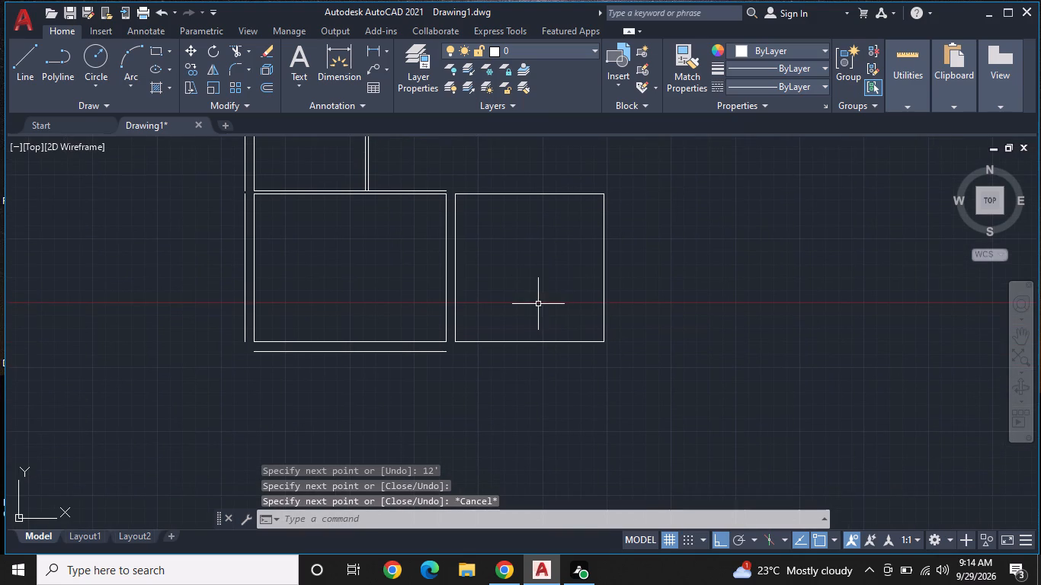
pyautogui.click(264, 85)
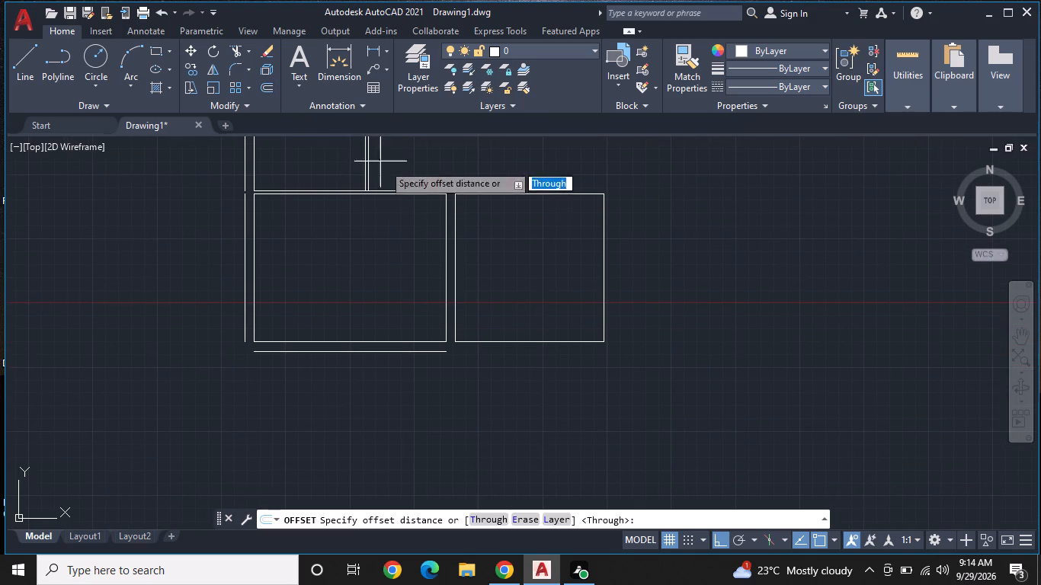
pyautogui.write('9"')
pyautogui.press('Return')
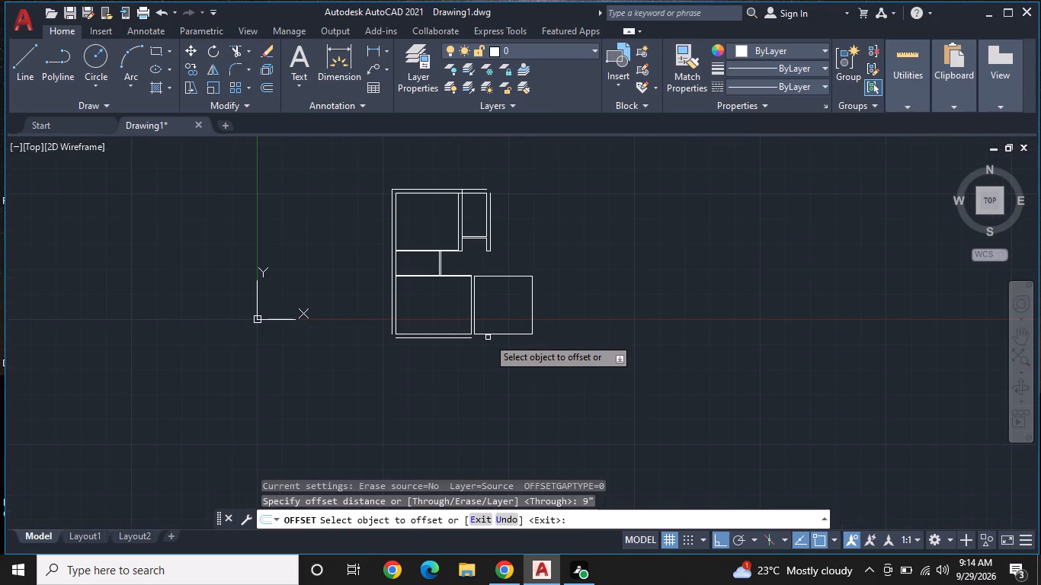
pyautogui.scroll(2, 488, 337)
pyautogui.click(491, 332)
pyautogui.click(491, 374)
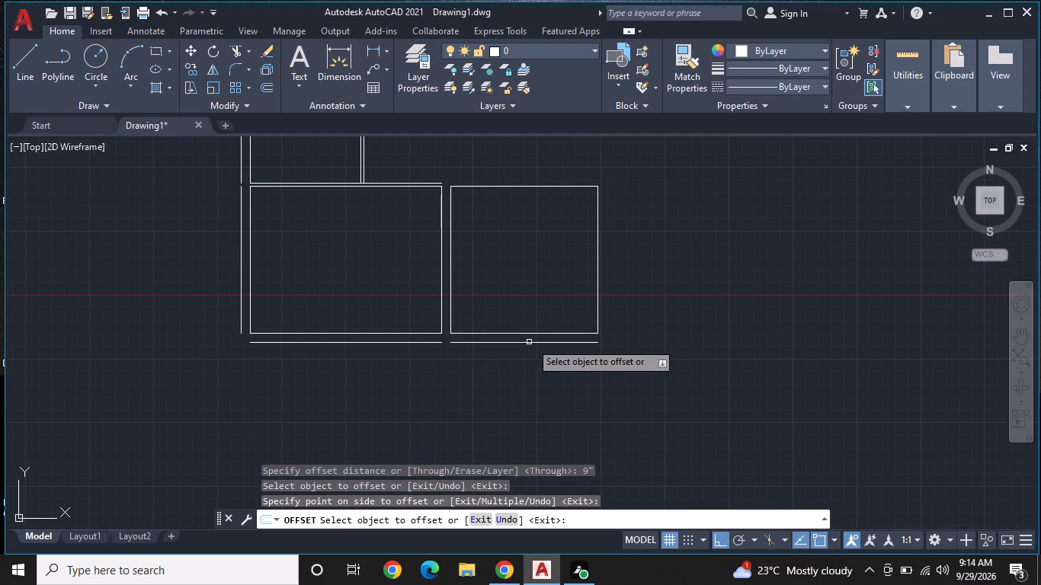
pyautogui.moveTo(540, 331); pyautogui.dragTo(506, 367, button='middle')
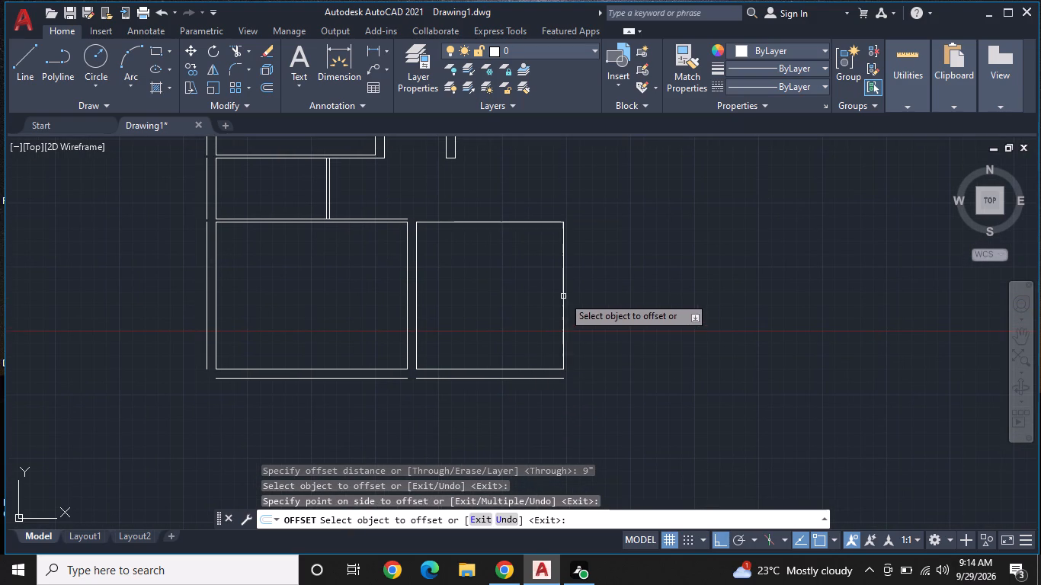
pyautogui.click(563, 296)
pyautogui.click(683, 282)
# Offset the new 12' by 12' room's top line 3" upward.
pyautogui.moveTo(658, 283); pyautogui.dragTo(655, 341, button='middle')
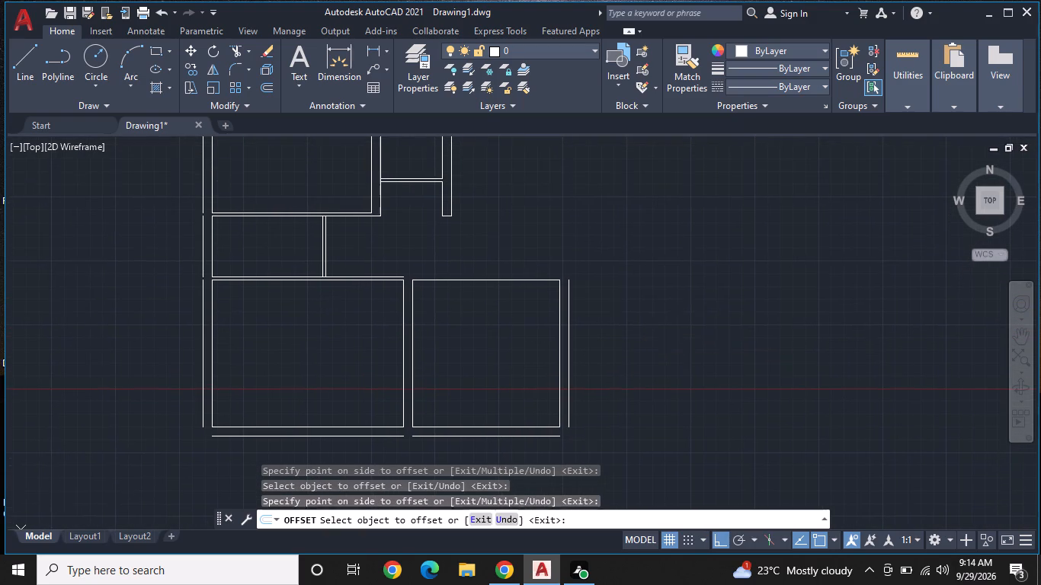
pyautogui.click(520, 282)
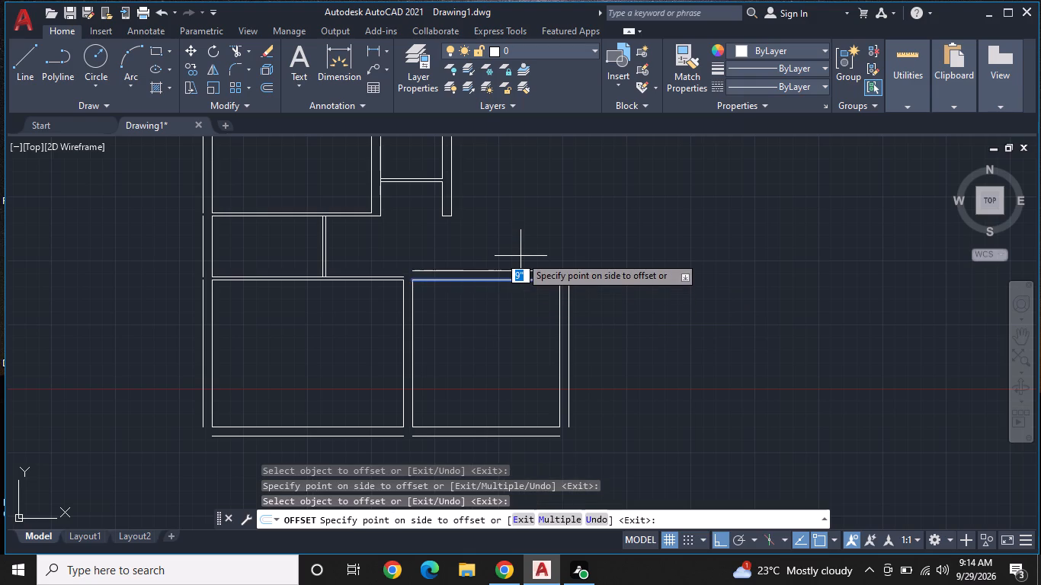
pyautogui.write('3"')
pyautogui.press('Return')
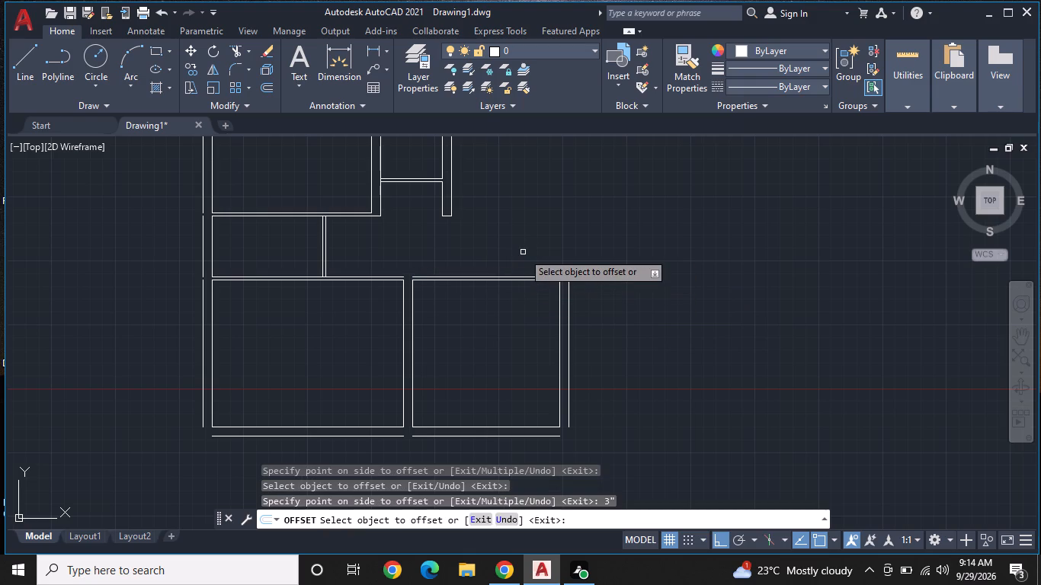
pyautogui.moveTo(645, 324); pyautogui.dragTo(590, 297, button='middle')
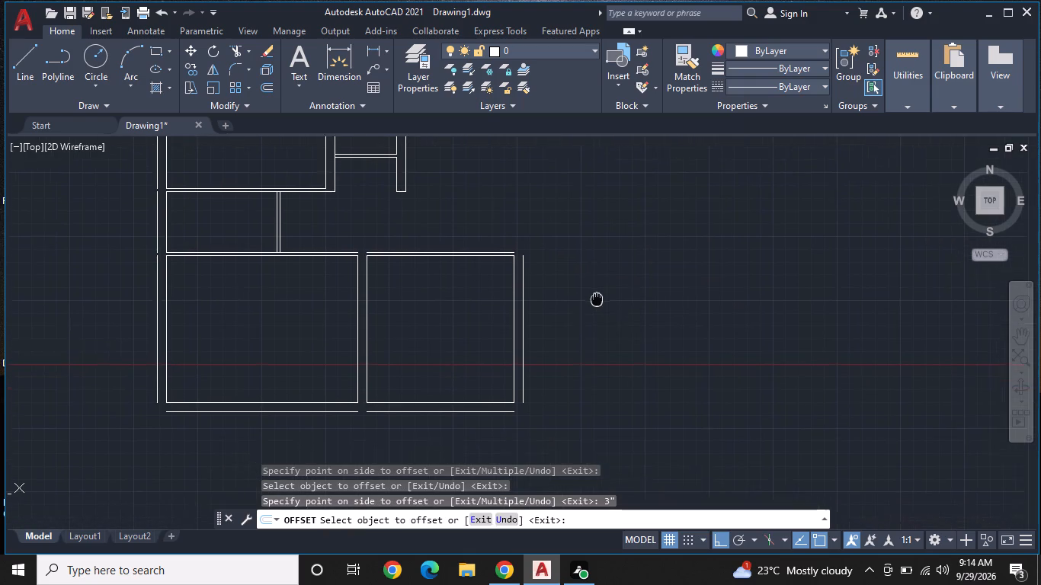
pyautogui.moveTo(590, 297); pyautogui.dragTo(582, 295, button='middle')
pyautogui.scroll(1, 598, 324)
pyautogui.moveTo(598, 326); pyautogui.dragTo(593, 304, button='middle')
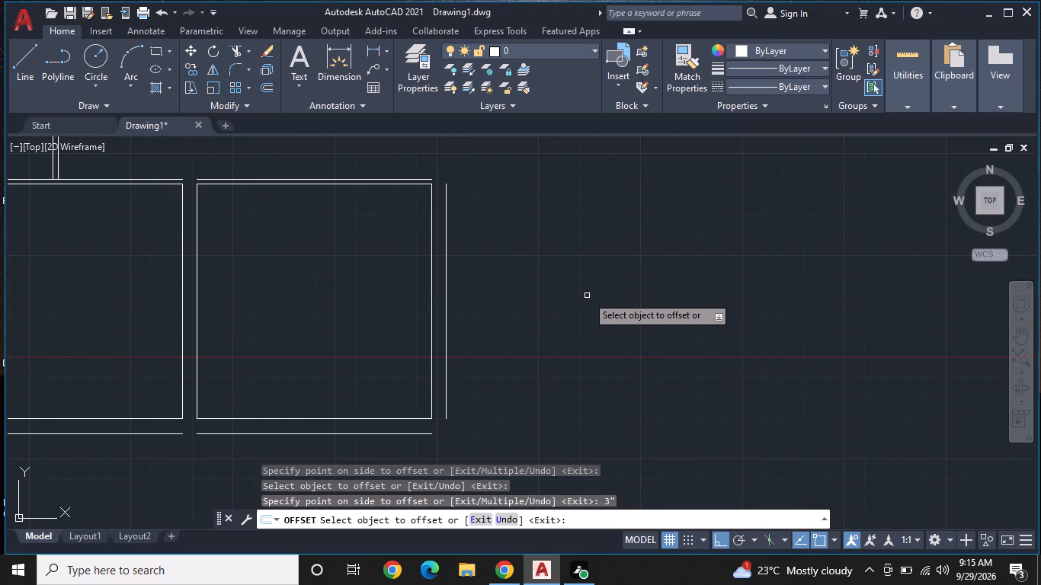
pyautogui.rightClick(597, 258)
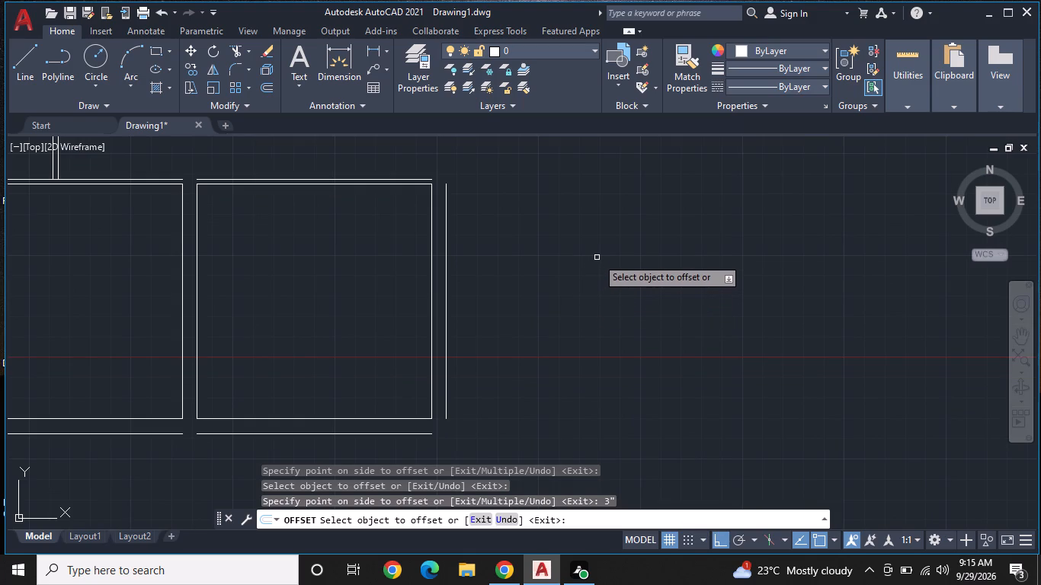
pyautogui.click(537, 297)
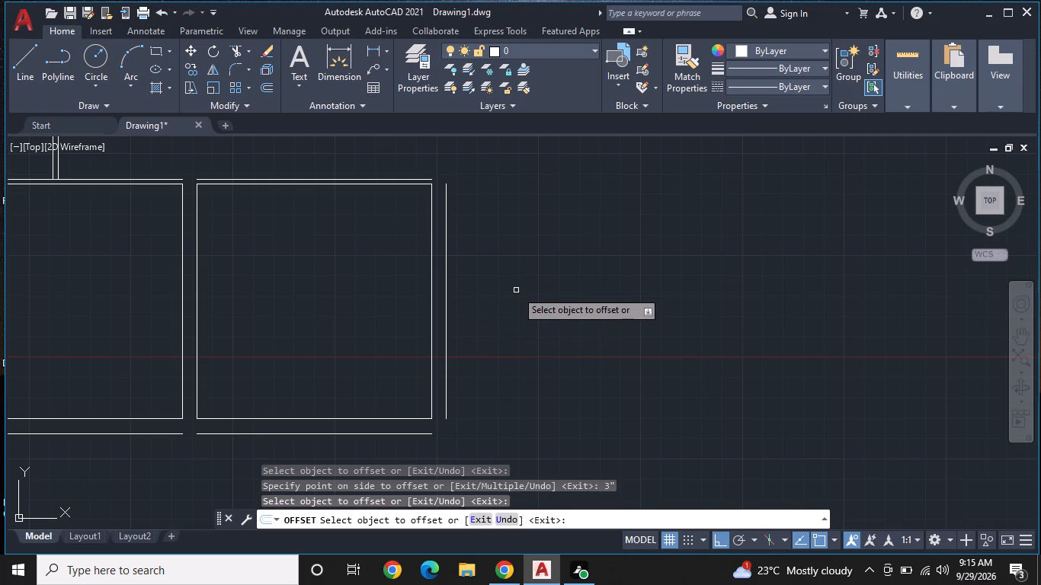
pyautogui.press('Escape')
# Draw a 5' by 9' room from the lower end of the 12' by 12' room's outer right line: 5' right, 9' up, 5' back left.
pyautogui.press('l')
pyautogui.press('space')
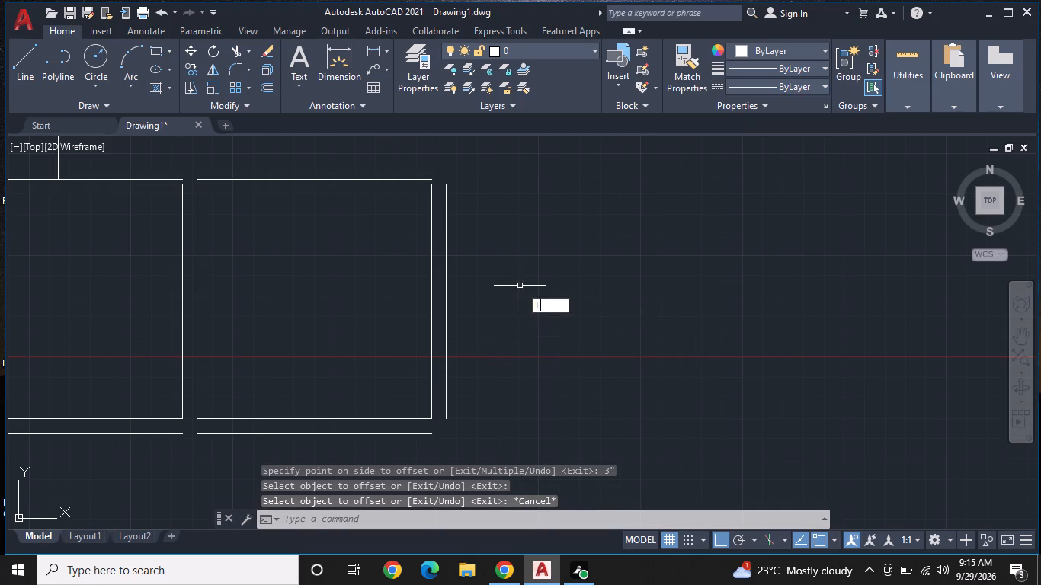
pyautogui.click(448, 420)
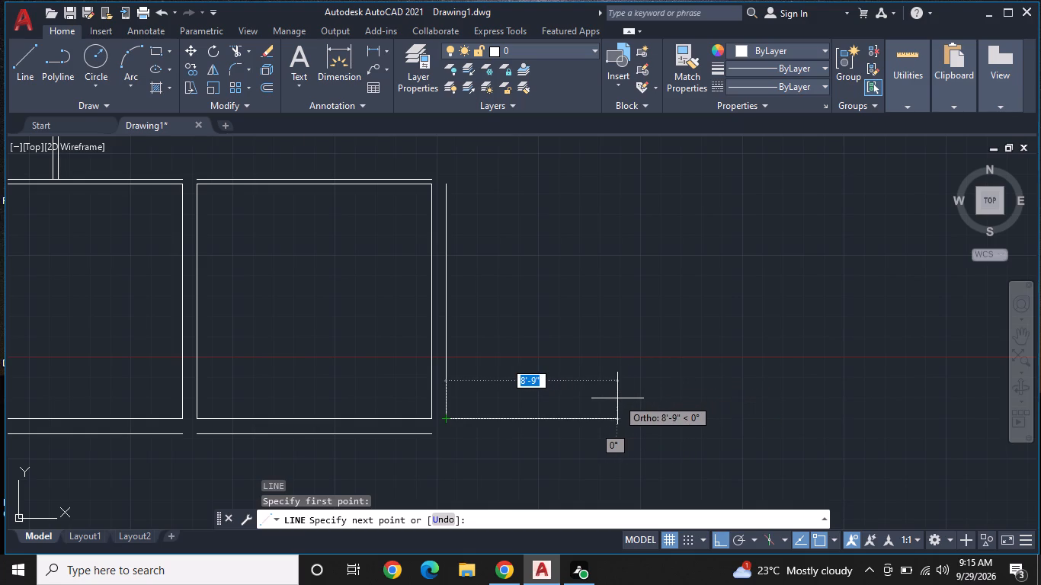
pyautogui.write("5'")
pyautogui.press('Return')
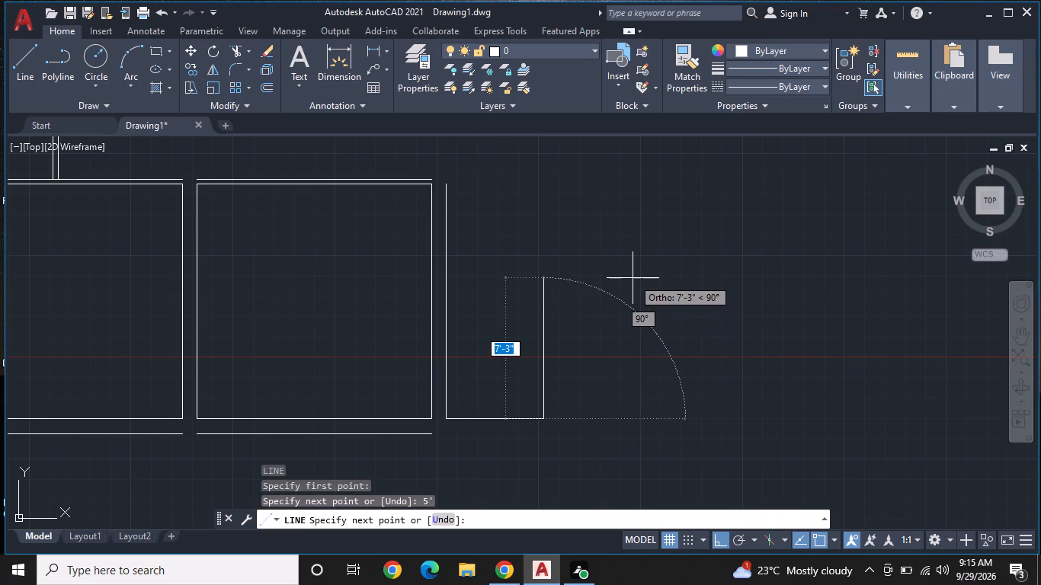
pyautogui.press('9')
pyautogui.press("'")
pyautogui.press('Return')
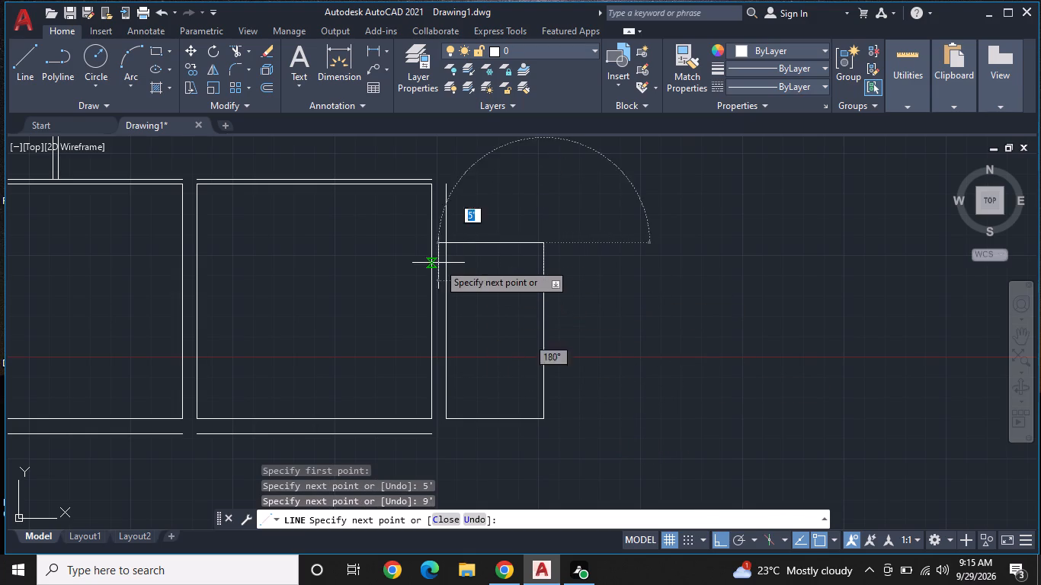
pyautogui.click(451, 245)
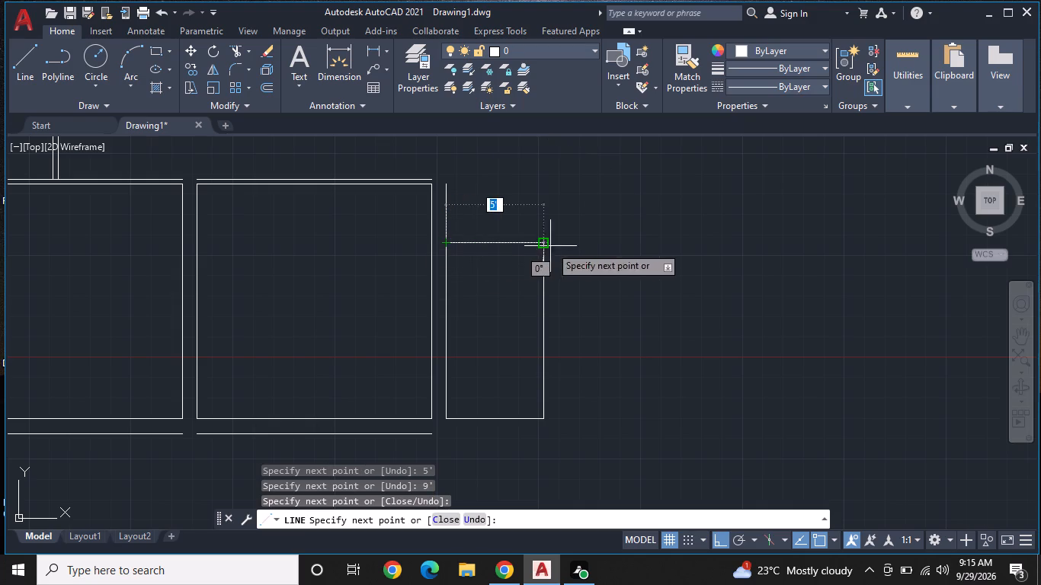
pyautogui.press('Escape')
# Offset the new 5' by 9' room's right and top lines 3" outward.
pyautogui.moveTo(508, 292); pyautogui.dragTo(477, 268, button='middle')
pyautogui.click(264, 82)
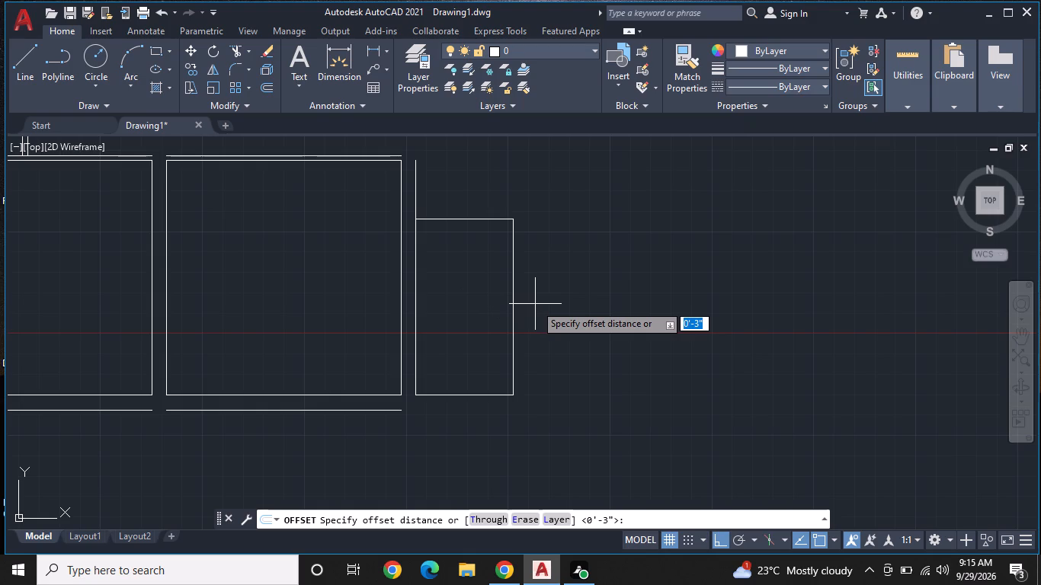
pyautogui.press('space')
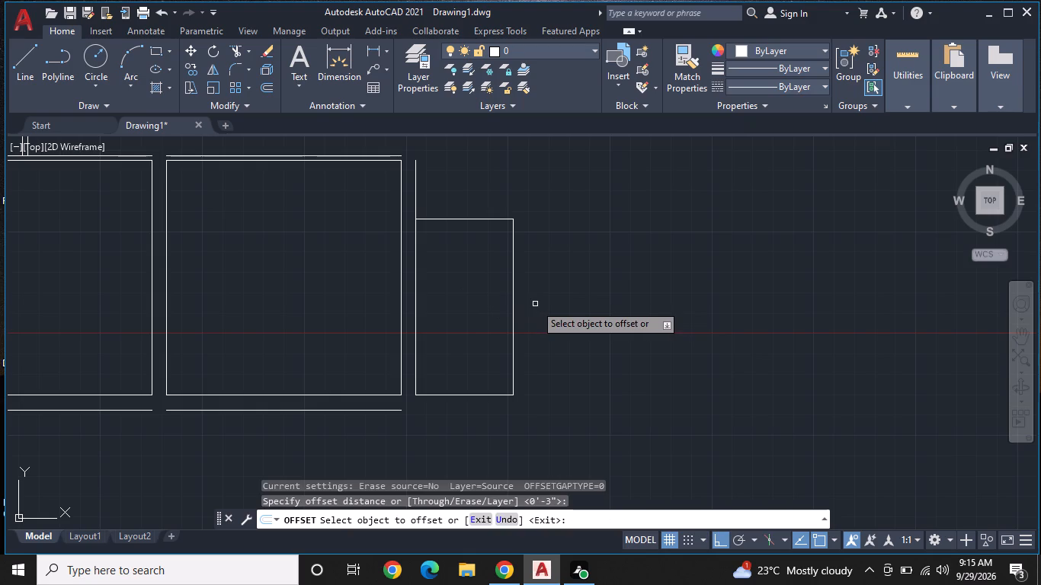
pyautogui.click(513, 334)
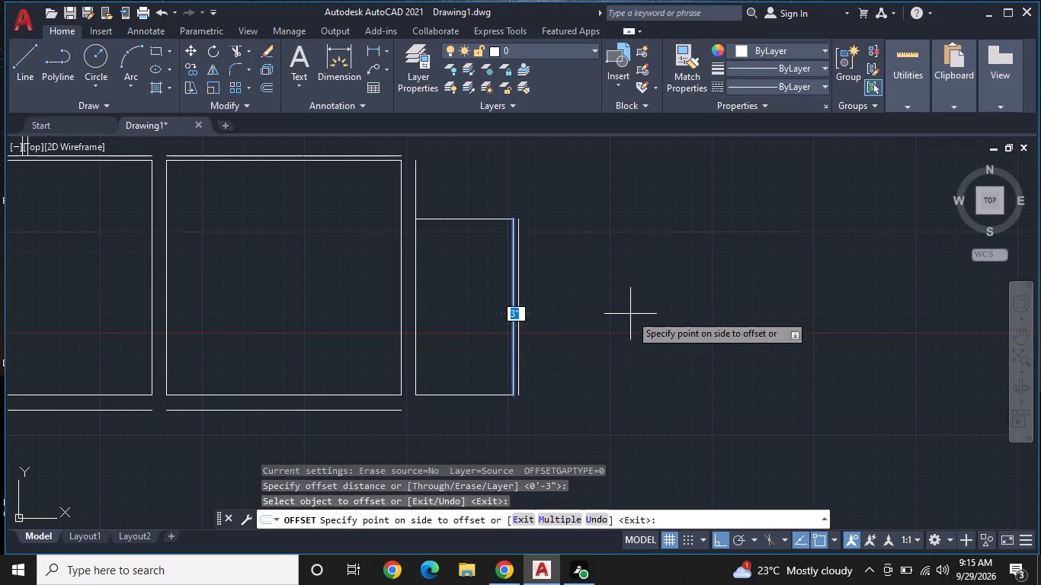
pyautogui.click(630, 314)
pyautogui.click(476, 220)
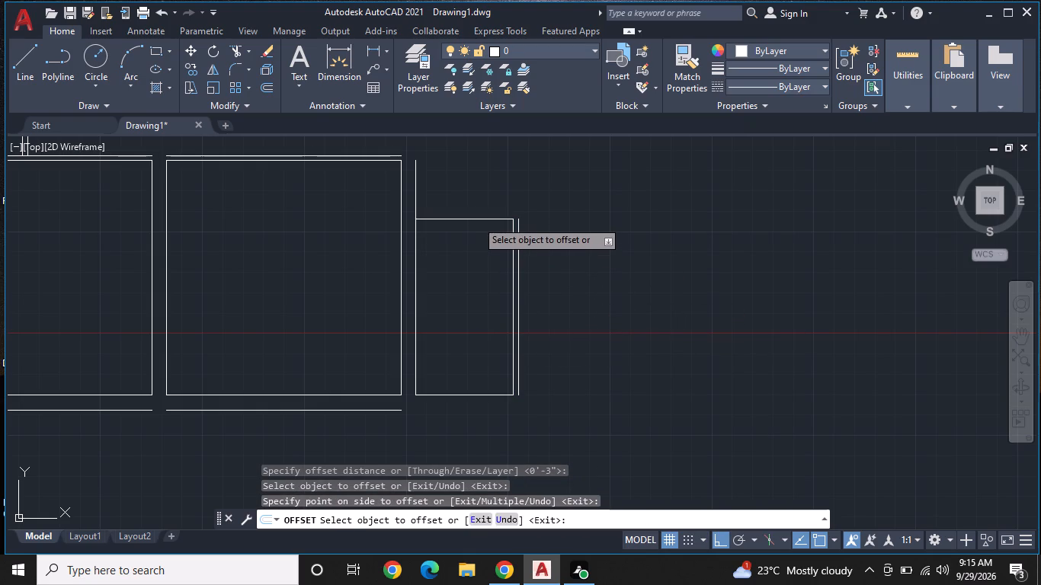
pyautogui.click(485, 179)
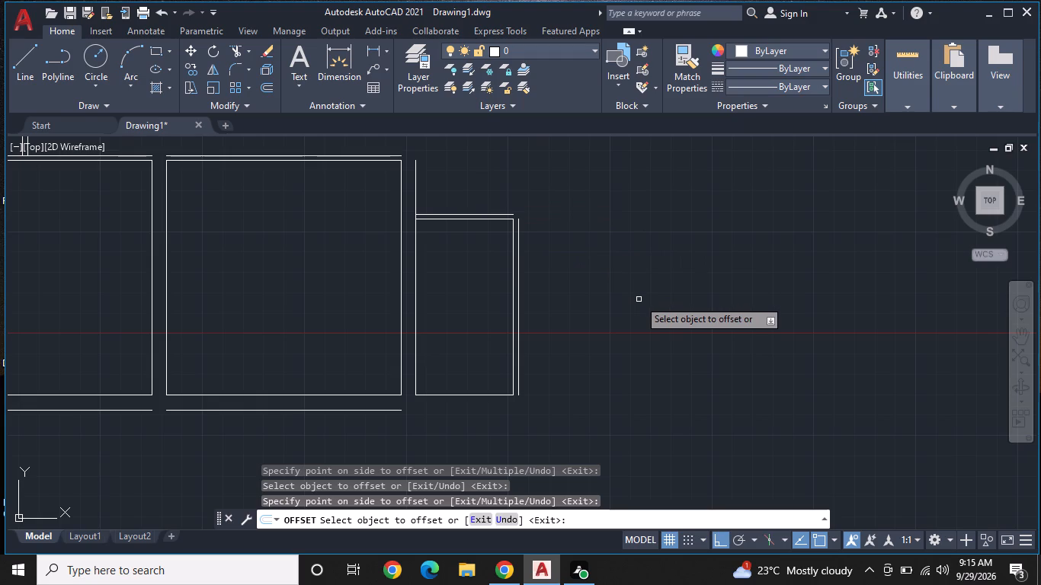
# Offset the bottom line of the lower 5' by 9' room 9" downward.
pyautogui.moveTo(636, 301); pyautogui.dragTo(561, 277, button='middle')
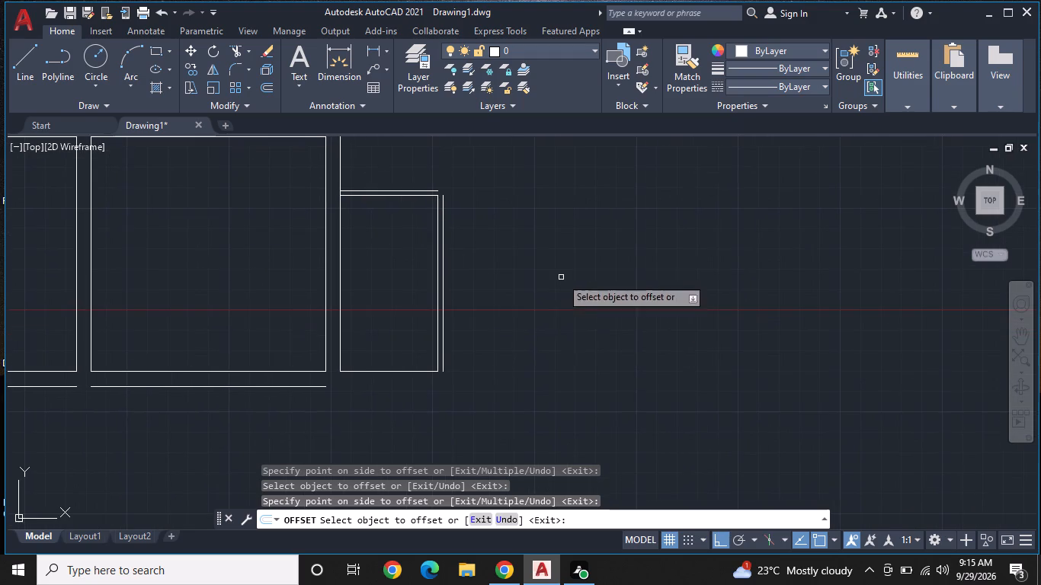
pyautogui.click(415, 372)
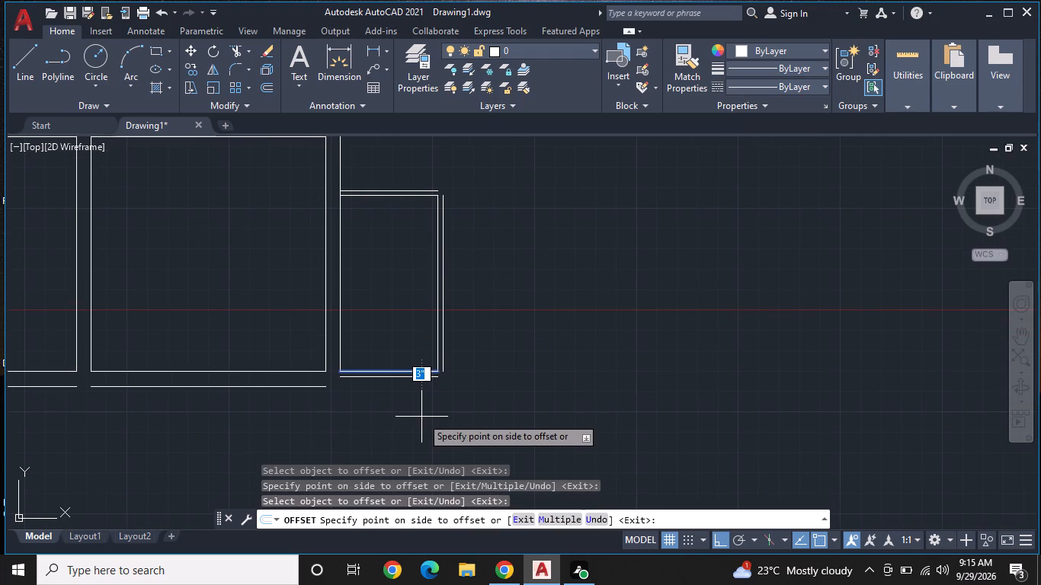
pyautogui.press('9')
pyautogui.hotkey('shift', '"')
pyautogui.press('Return')
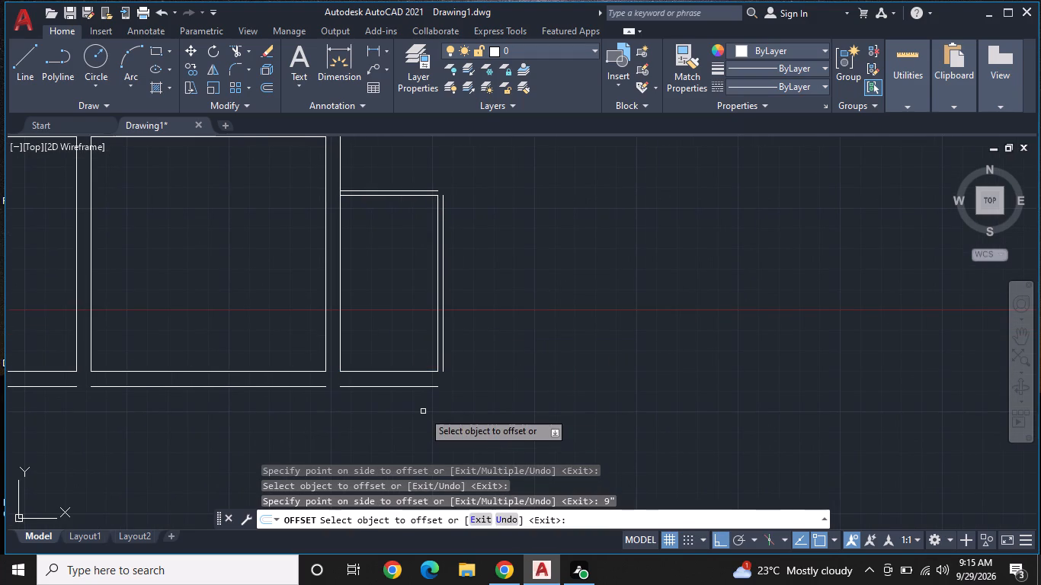
pyautogui.moveTo(415, 403); pyautogui.dragTo(344, 373, button='middle')
pyautogui.moveTo(455, 313); pyautogui.dragTo(450, 315, button='middle')
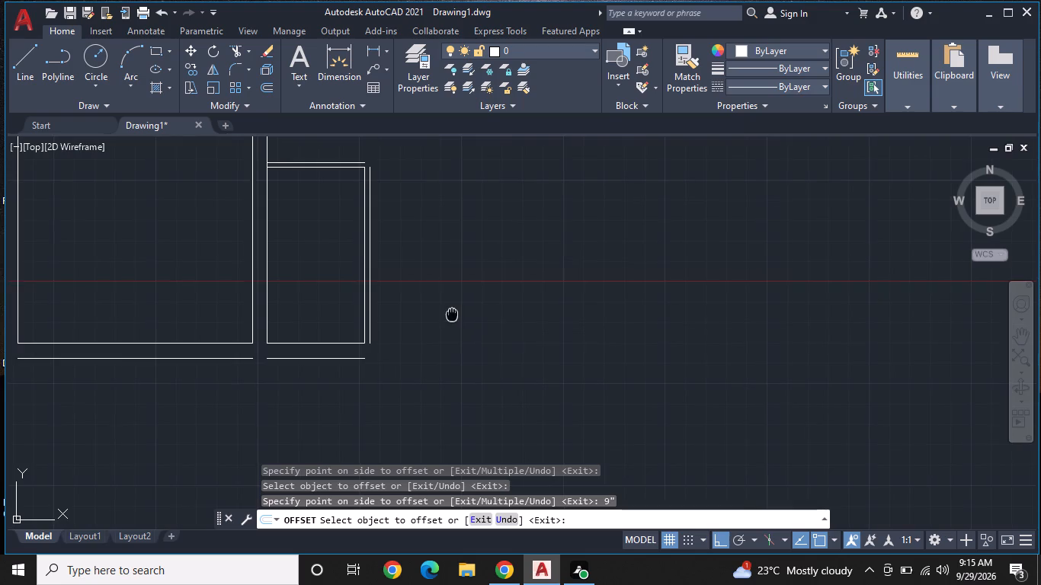
pyautogui.moveTo(450, 315); pyautogui.dragTo(429, 327, button='middle')
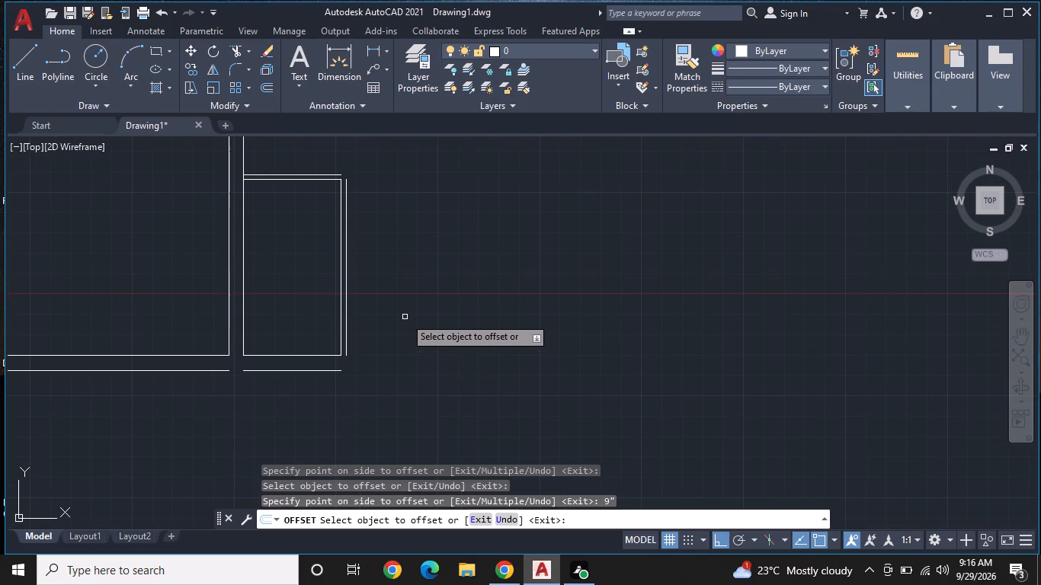
pyautogui.moveTo(450, 302); pyautogui.dragTo(440, 343, button='middle')
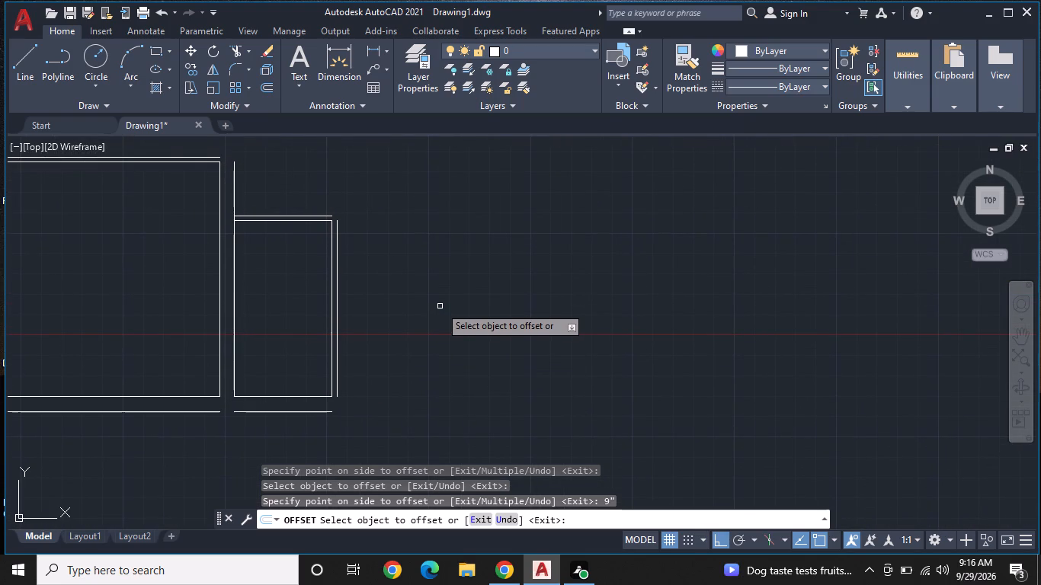
pyautogui.scroll(-1, 453, 288)
pyautogui.moveTo(453, 282); pyautogui.dragTo(452, 327, button='middle')
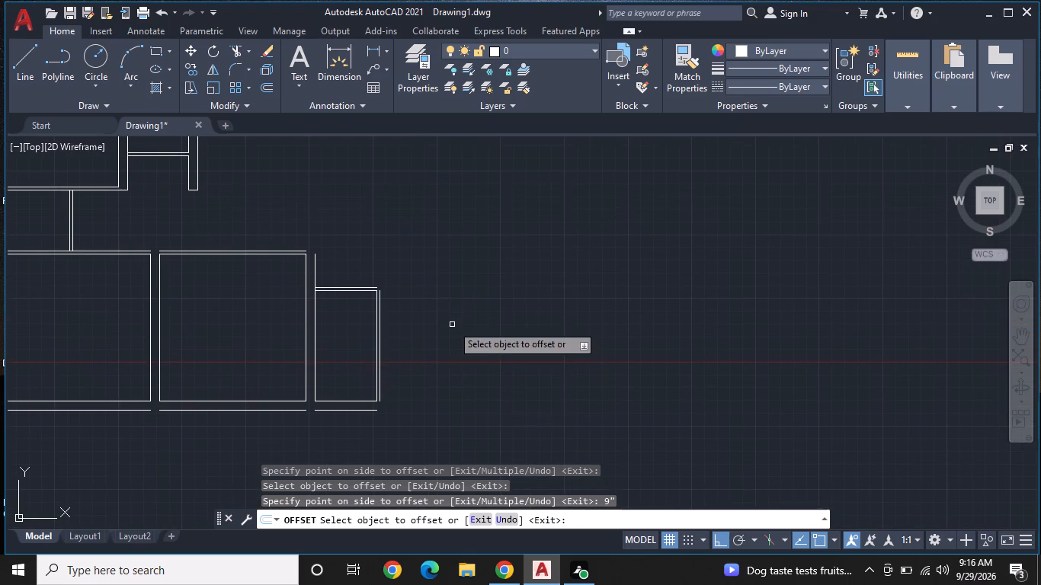
pyautogui.press('Escape')
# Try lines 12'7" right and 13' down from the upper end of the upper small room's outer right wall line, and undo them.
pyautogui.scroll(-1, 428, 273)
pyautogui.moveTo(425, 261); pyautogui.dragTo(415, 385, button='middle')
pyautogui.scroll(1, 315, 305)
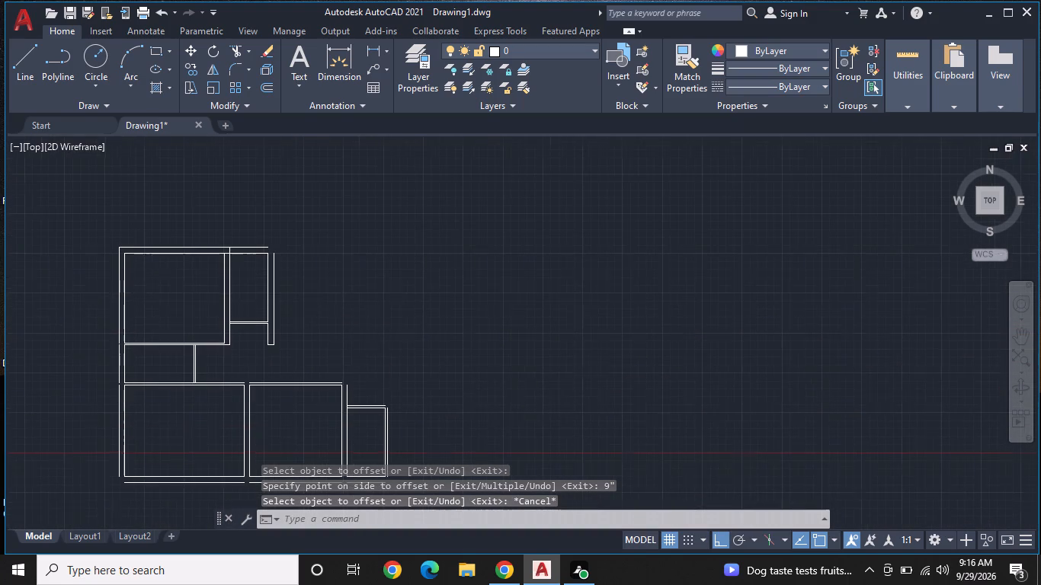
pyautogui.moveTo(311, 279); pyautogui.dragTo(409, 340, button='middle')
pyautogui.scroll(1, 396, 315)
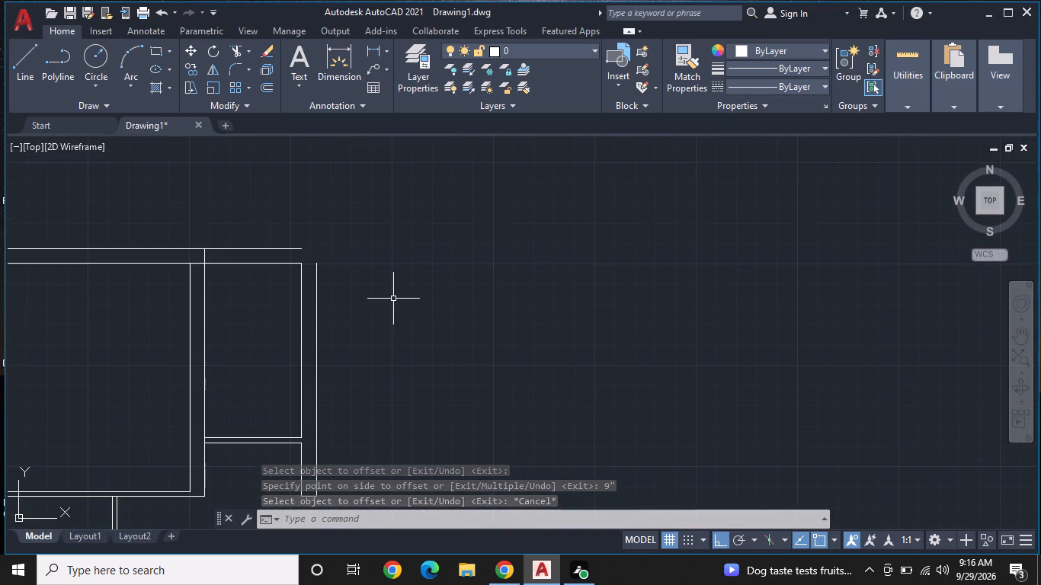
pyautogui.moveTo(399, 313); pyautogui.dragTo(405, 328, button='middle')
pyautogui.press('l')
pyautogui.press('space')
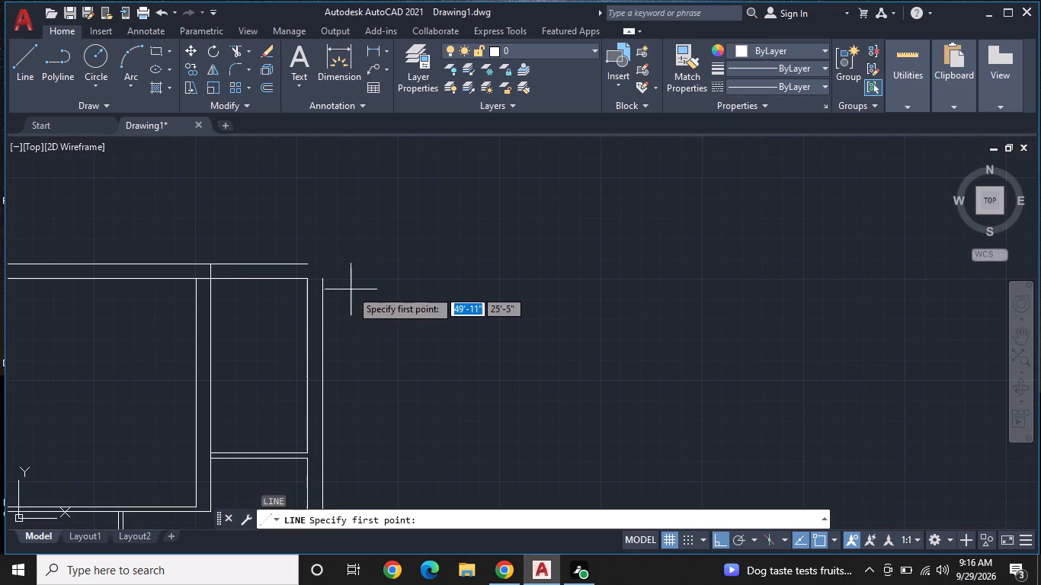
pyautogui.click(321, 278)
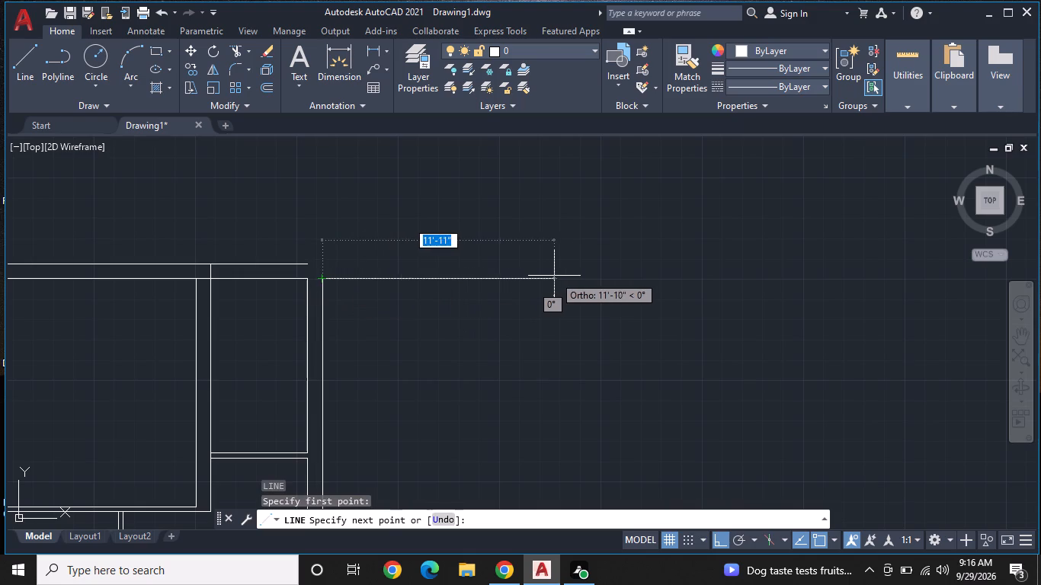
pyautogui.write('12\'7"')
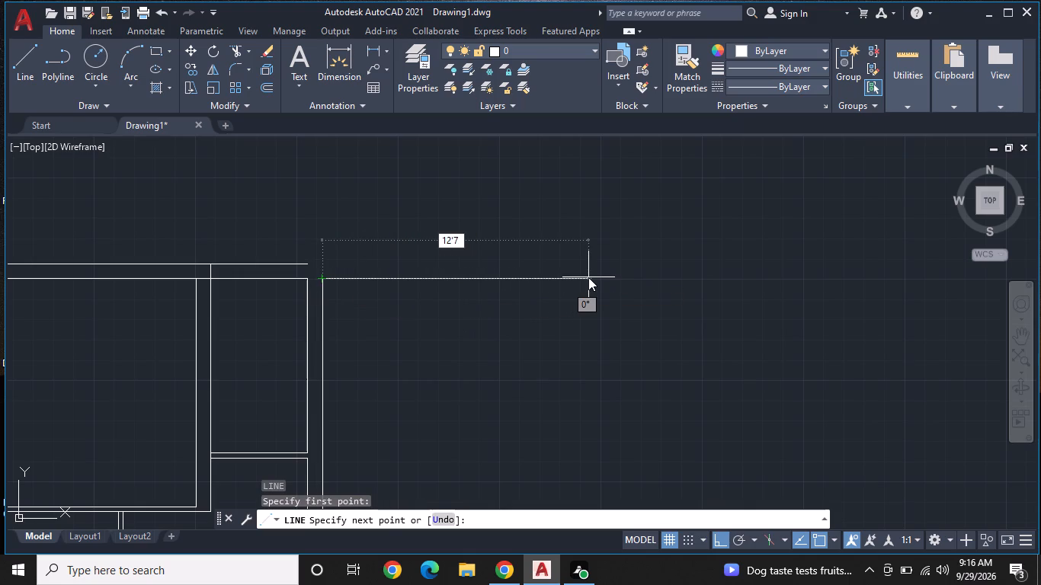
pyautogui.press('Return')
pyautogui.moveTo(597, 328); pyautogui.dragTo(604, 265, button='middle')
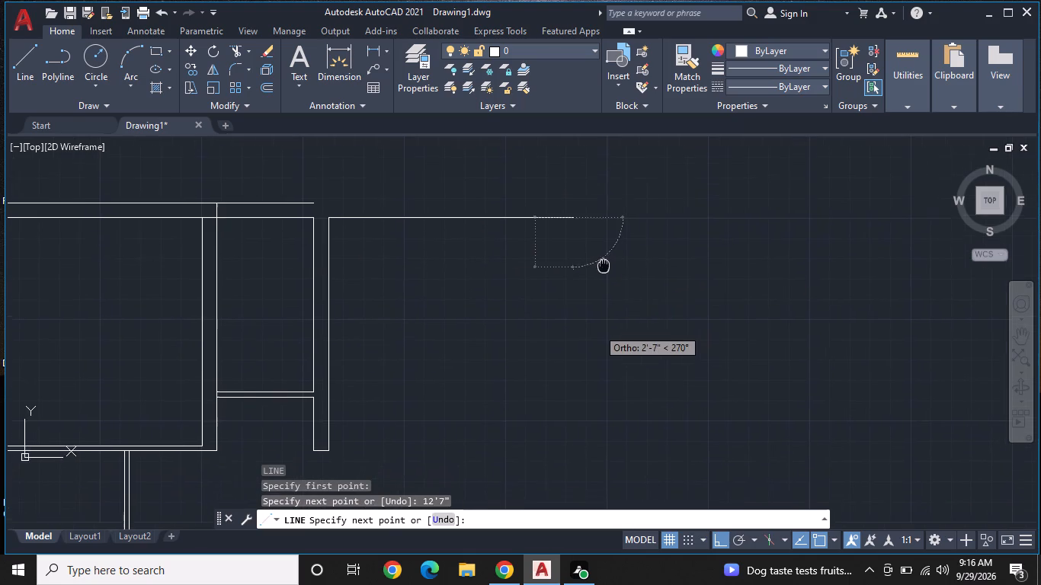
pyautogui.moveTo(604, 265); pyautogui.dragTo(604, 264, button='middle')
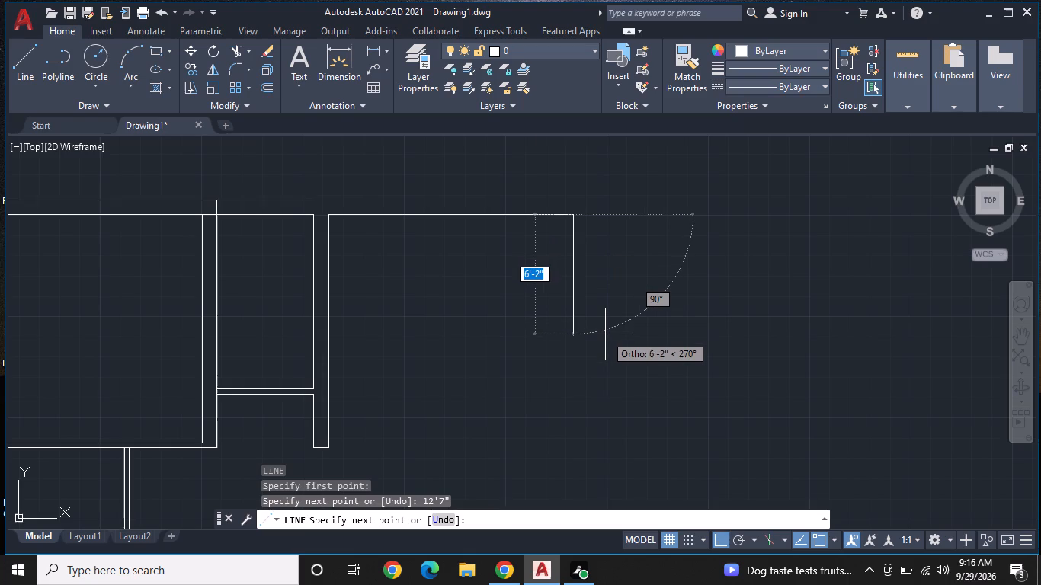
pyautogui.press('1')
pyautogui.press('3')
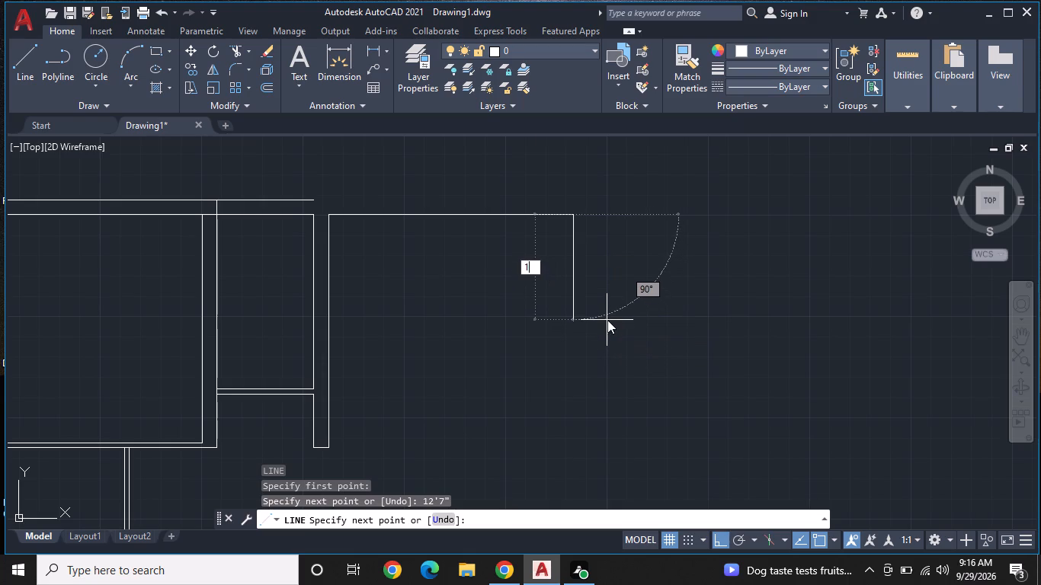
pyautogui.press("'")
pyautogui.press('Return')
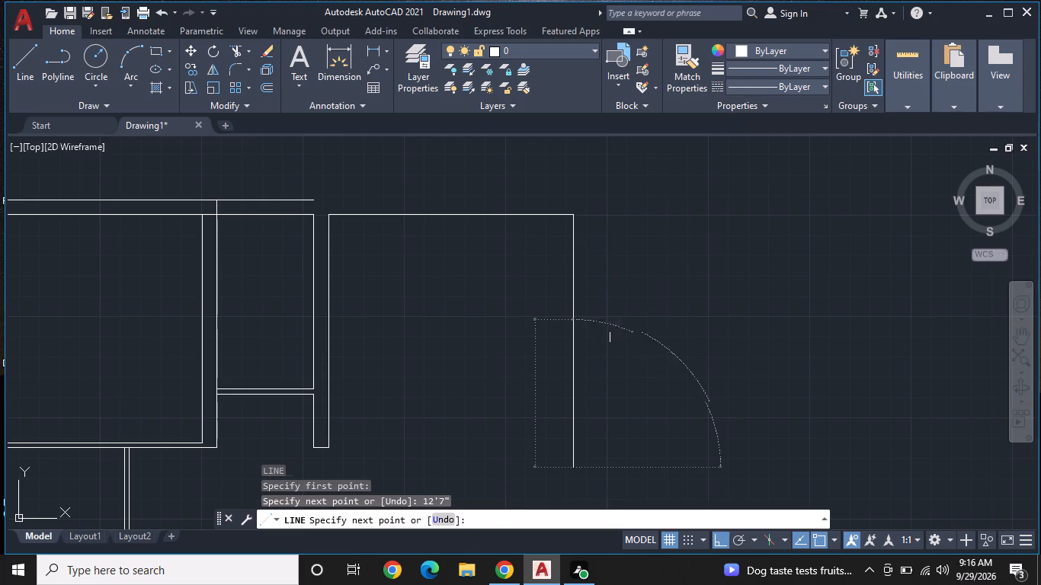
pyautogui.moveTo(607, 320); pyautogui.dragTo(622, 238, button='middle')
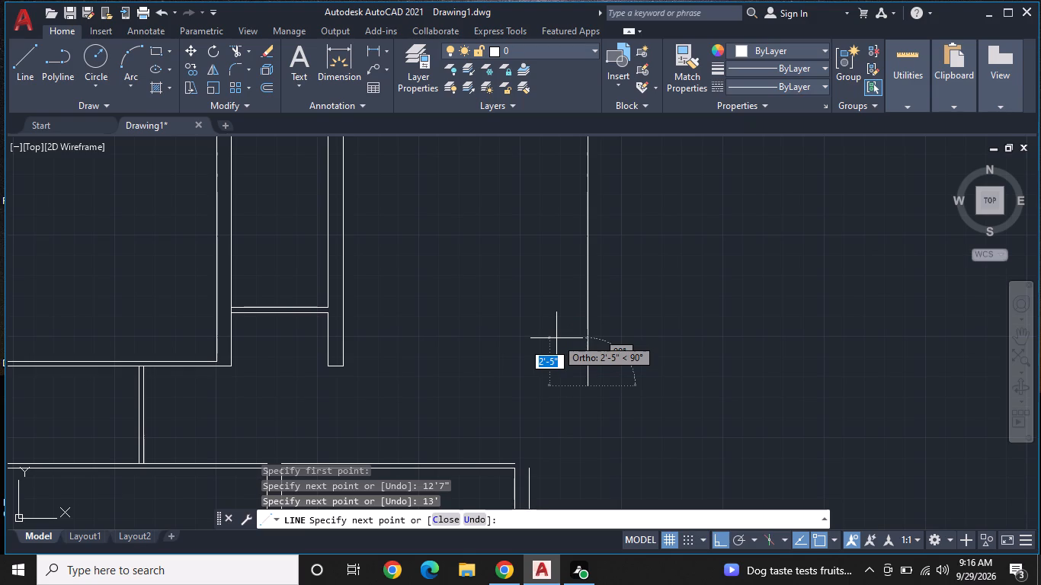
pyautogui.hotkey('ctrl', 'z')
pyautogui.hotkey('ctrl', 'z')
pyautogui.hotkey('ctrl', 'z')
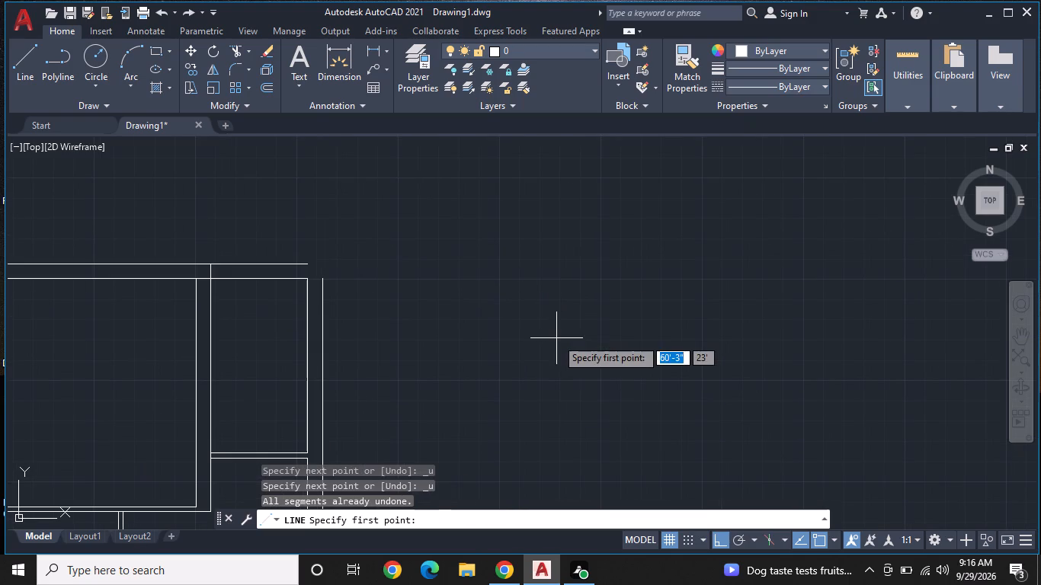
# From the upper end of the upper small room's outer right wall line, draw lines 11' right, 1'6" down and 11'6" further down.
pyautogui.click(322, 282)
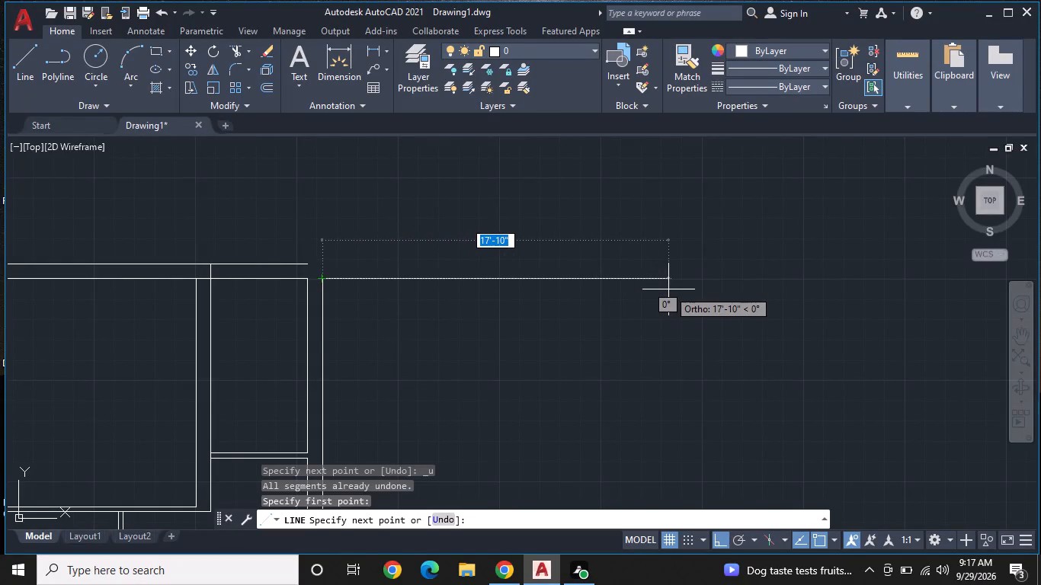
pyautogui.write("11'")
pyautogui.press('Return')
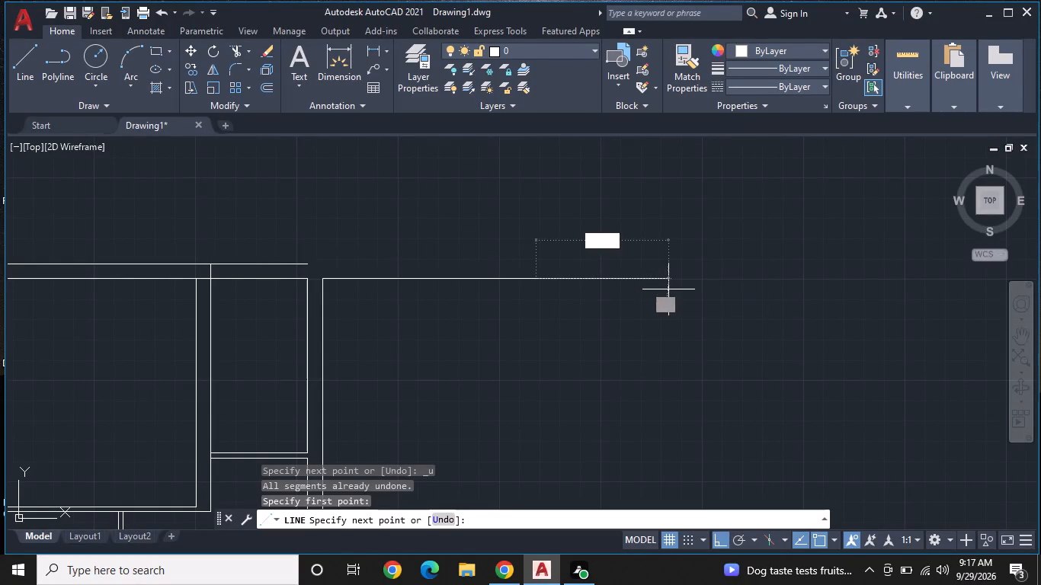
pyautogui.moveTo(594, 390); pyautogui.dragTo(594, 340, button='middle')
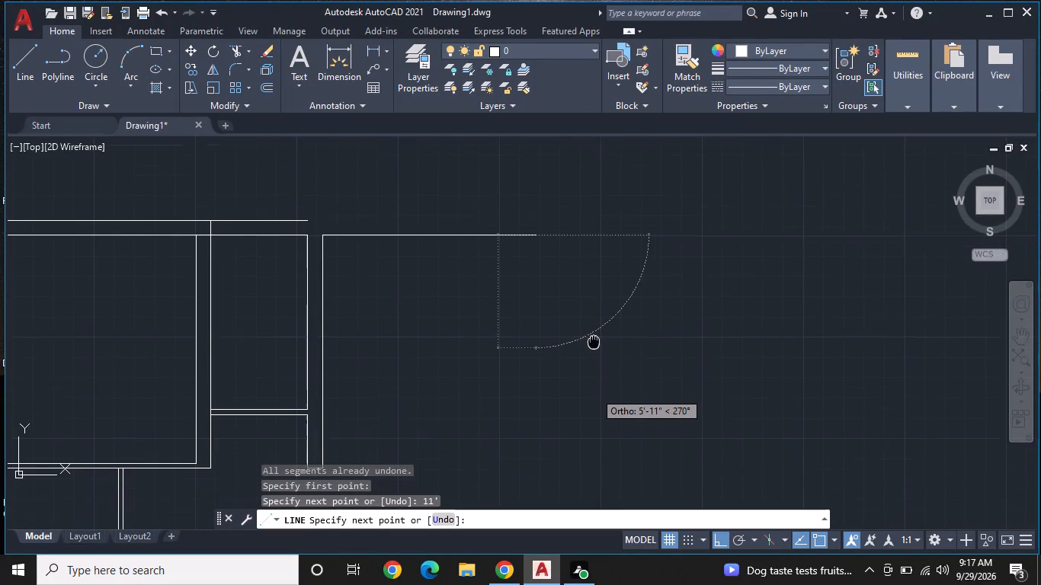
pyautogui.moveTo(594, 340); pyautogui.dragTo(594, 328, button='middle')
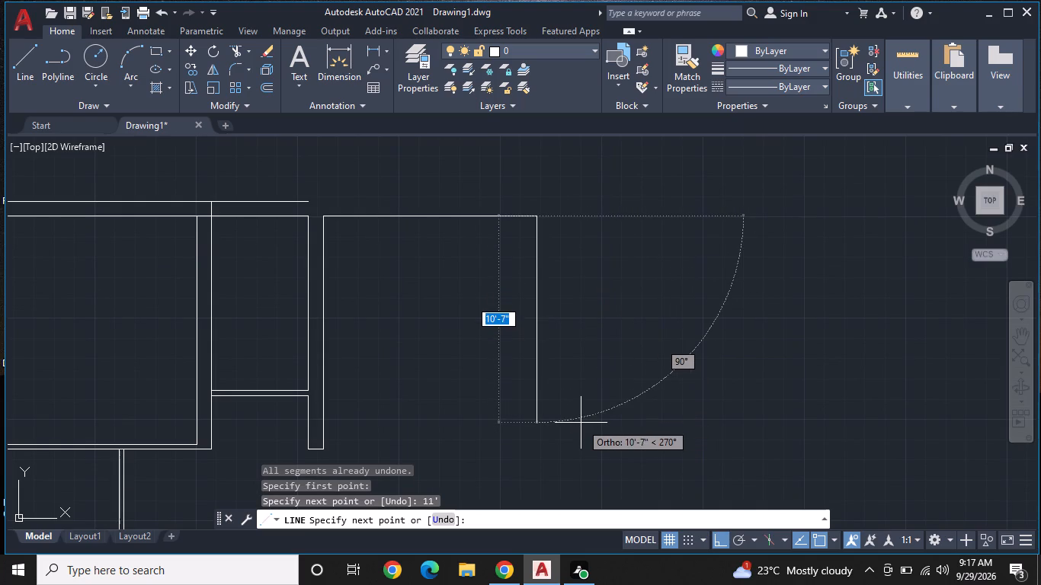
pyautogui.press('1')
pyautogui.write("1'6")
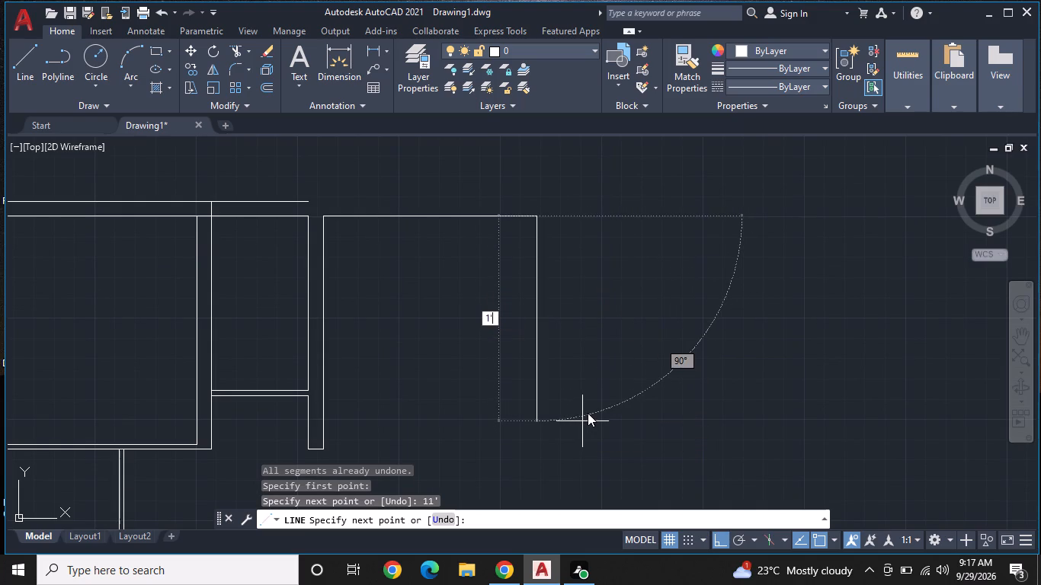
pyautogui.hotkey('shift', '"')
pyautogui.press('Return')
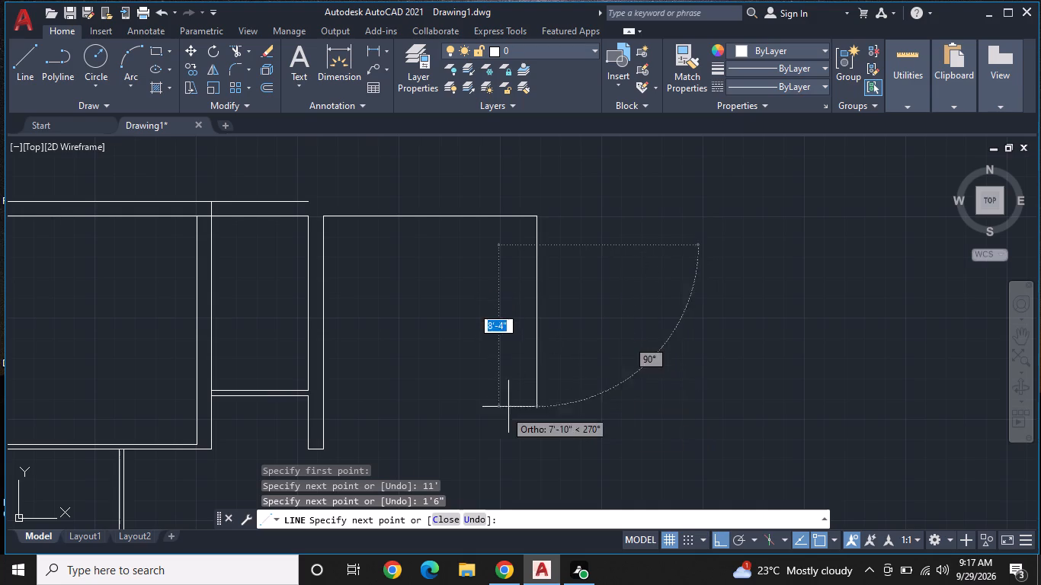
pyautogui.press('1')
pyautogui.write("1'")
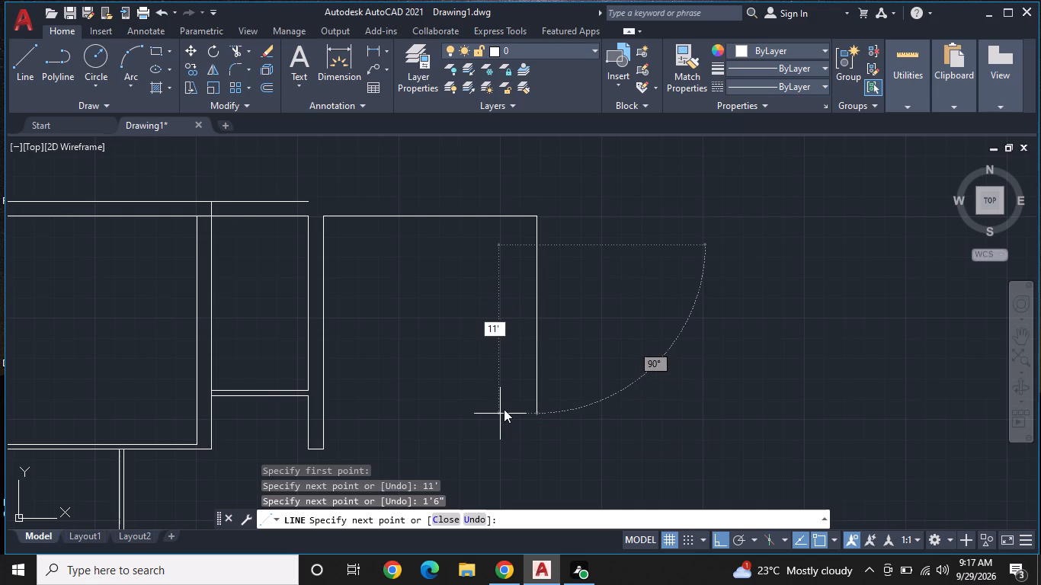
pyautogui.press('6')
pyautogui.hotkey('shift', '"')
pyautogui.press('Return')
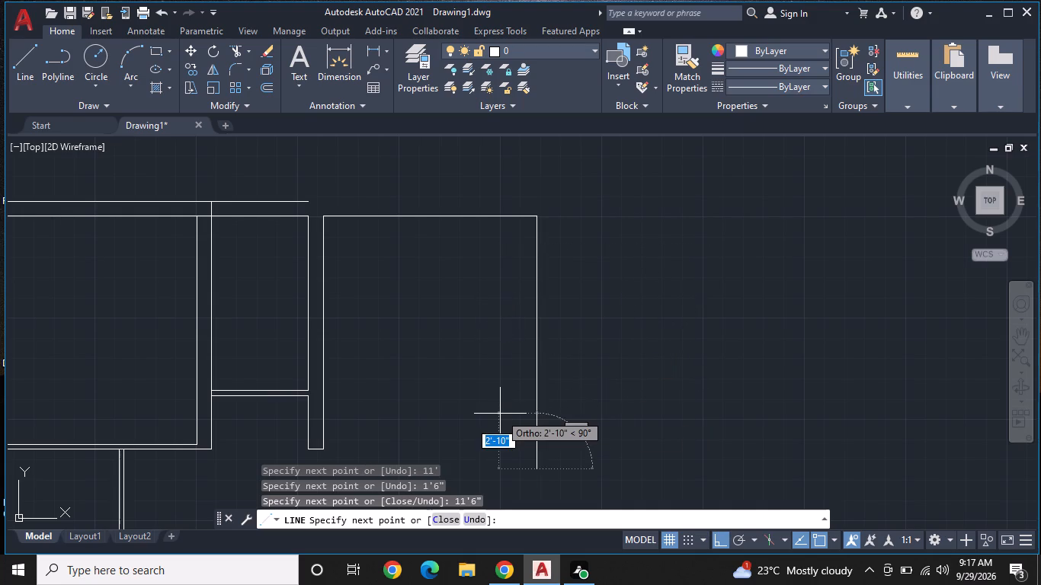
pyautogui.moveTo(500, 414); pyautogui.dragTo(517, 353, button='middle')
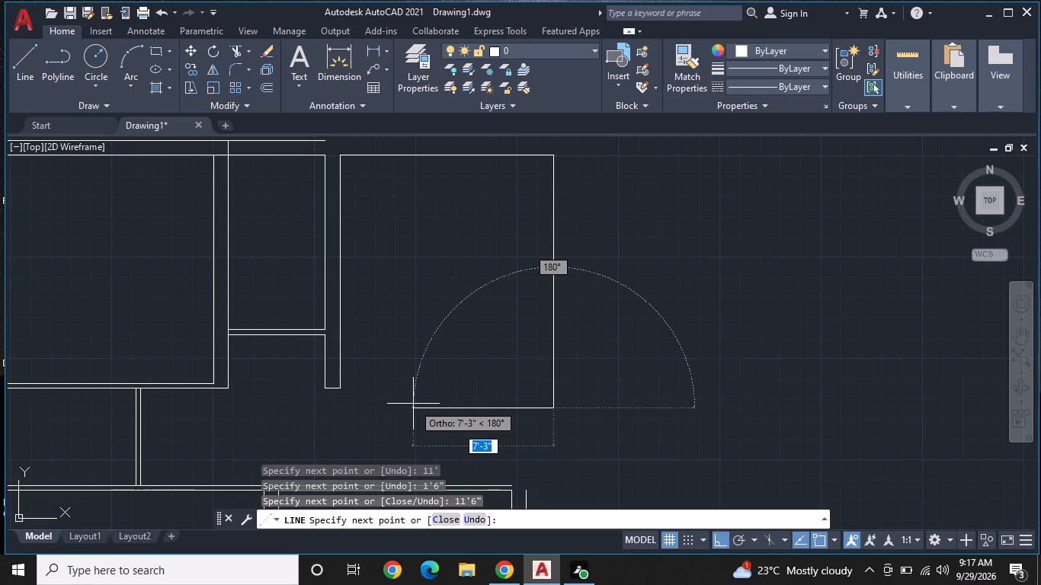
pyautogui.press('Escape')
pyautogui.moveTo(574, 375); pyautogui.dragTo(517, 392, button='middle')
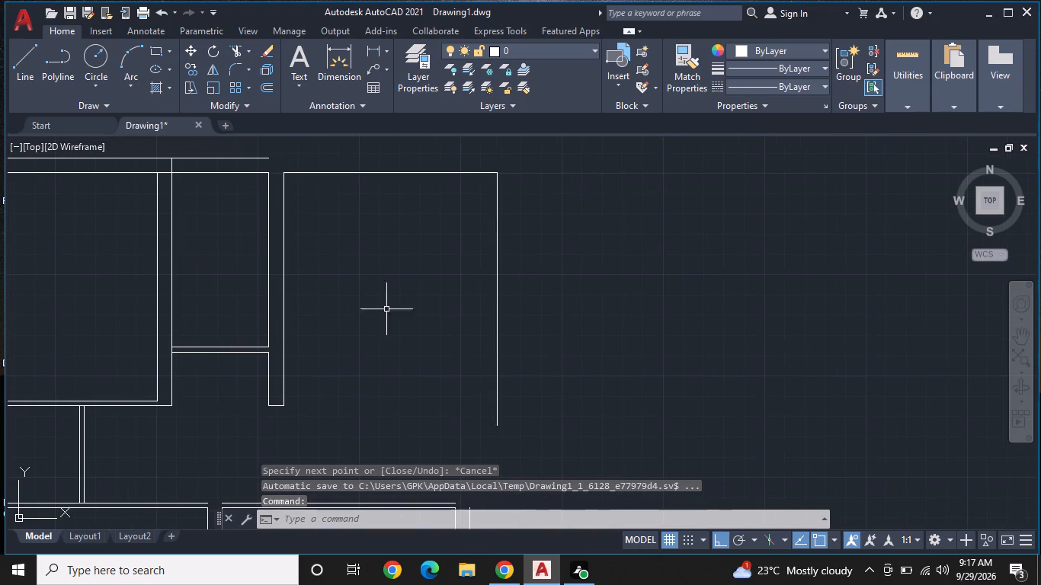
# Offset both right-hand segments and the top line of the new 11' wide outline 9" outward.
pyautogui.click(271, 88)
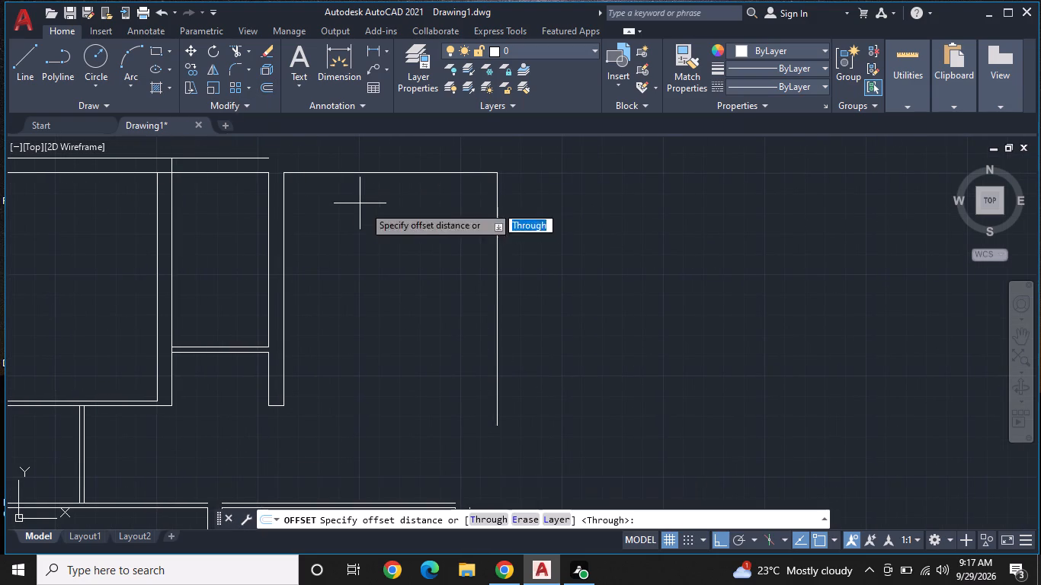
pyautogui.press('9')
pyautogui.hotkey('shift', '"')
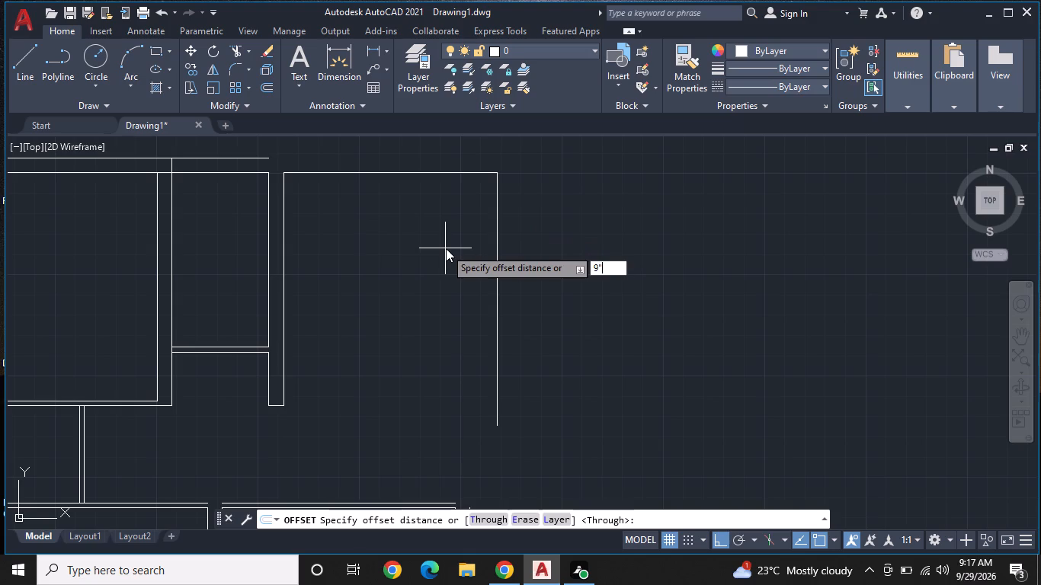
pyautogui.press('Return')
pyautogui.click(499, 228)
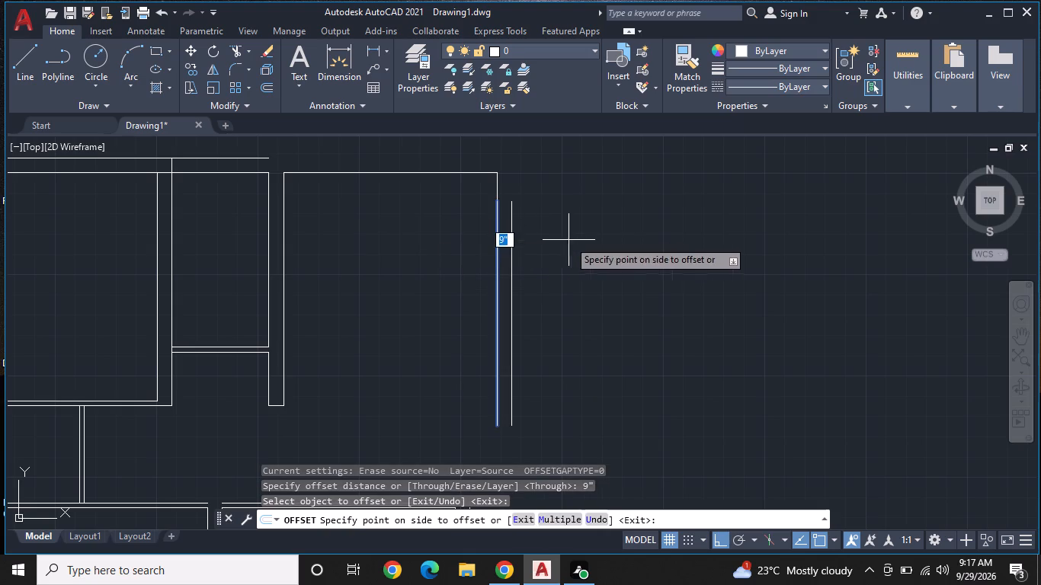
pyautogui.click(569, 240)
pyautogui.click(497, 186)
pyautogui.click(550, 193)
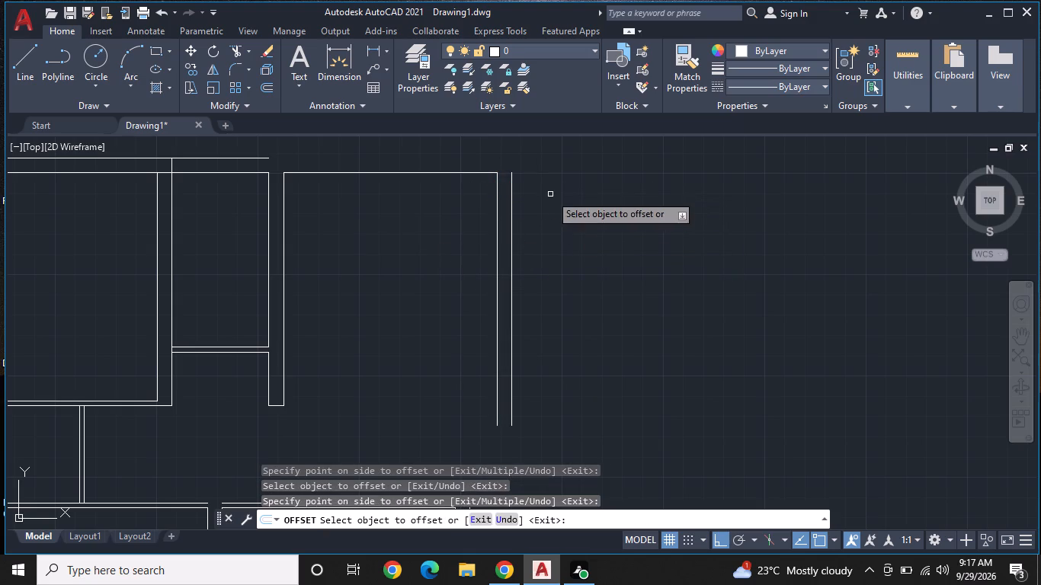
pyautogui.moveTo(543, 197); pyautogui.dragTo(522, 207, button='middle')
pyautogui.click(405, 182)
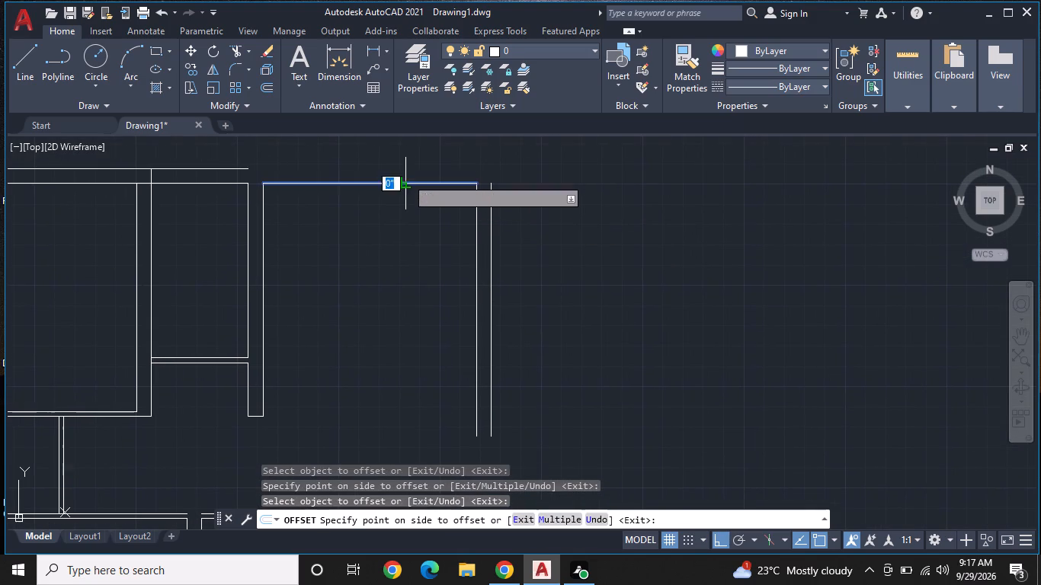
pyautogui.click(408, 169)
pyautogui.moveTo(570, 216); pyautogui.dragTo(530, 227, button='middle')
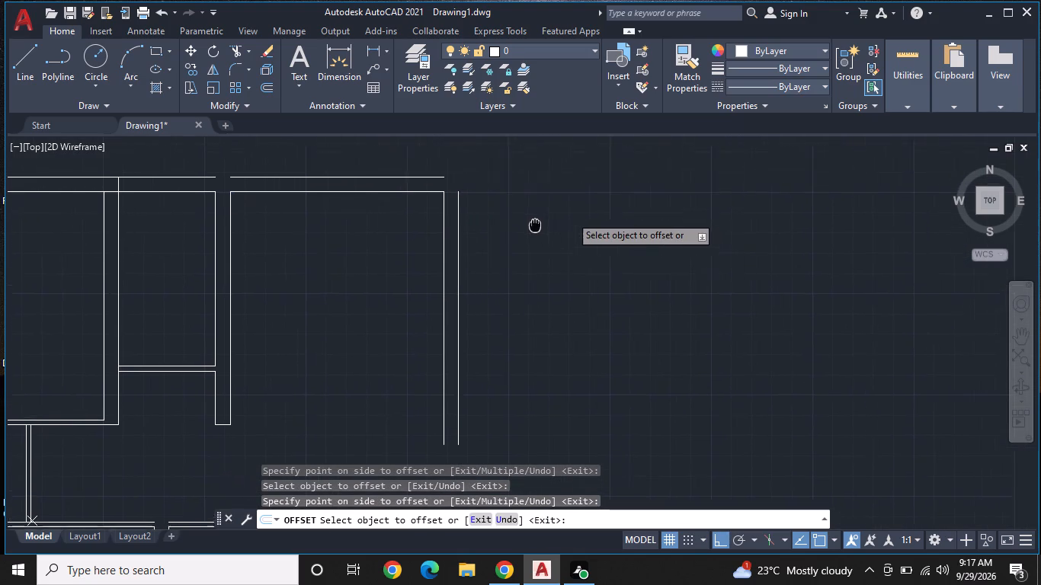
pyautogui.moveTo(530, 227); pyautogui.dragTo(502, 234, button='middle')
pyautogui.press('Escape')
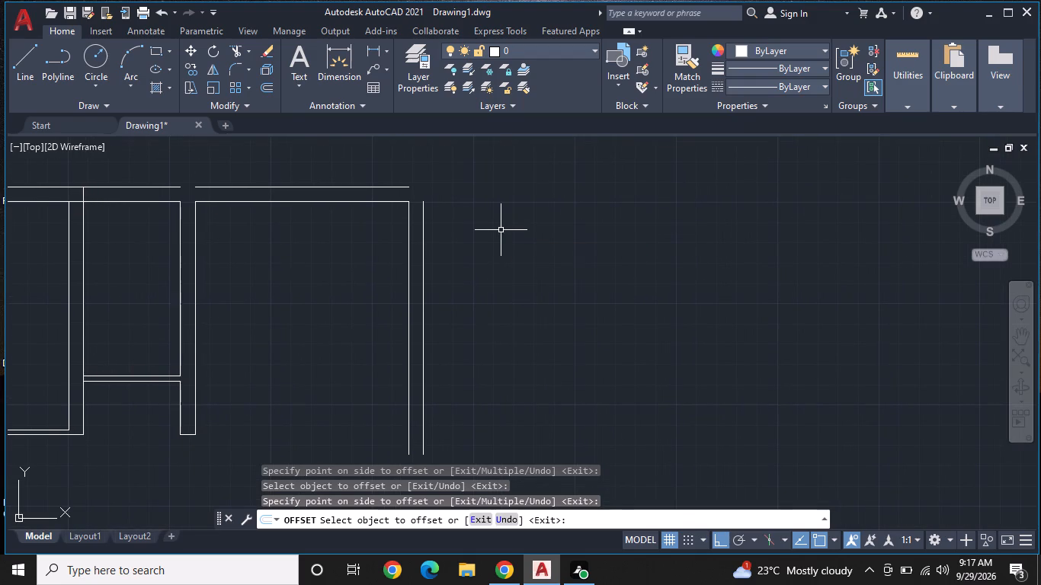
# From the upper end of the 11' wide outline's outer right wall line, draw lines 12'7" right, 13' down and back left to that wall line's lower end.
pyautogui.press('l')
pyautogui.press('space')
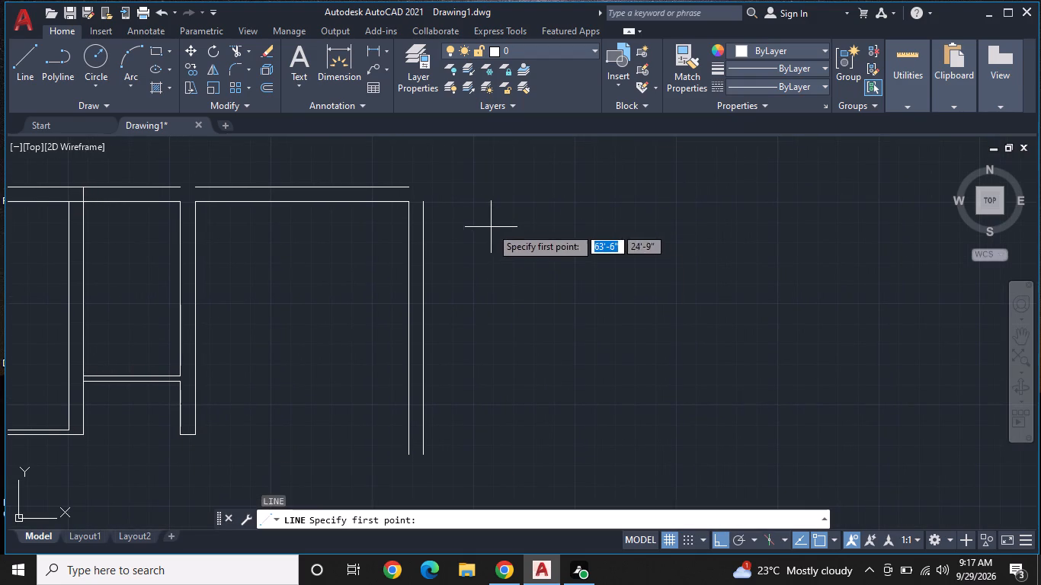
pyautogui.click(422, 203)
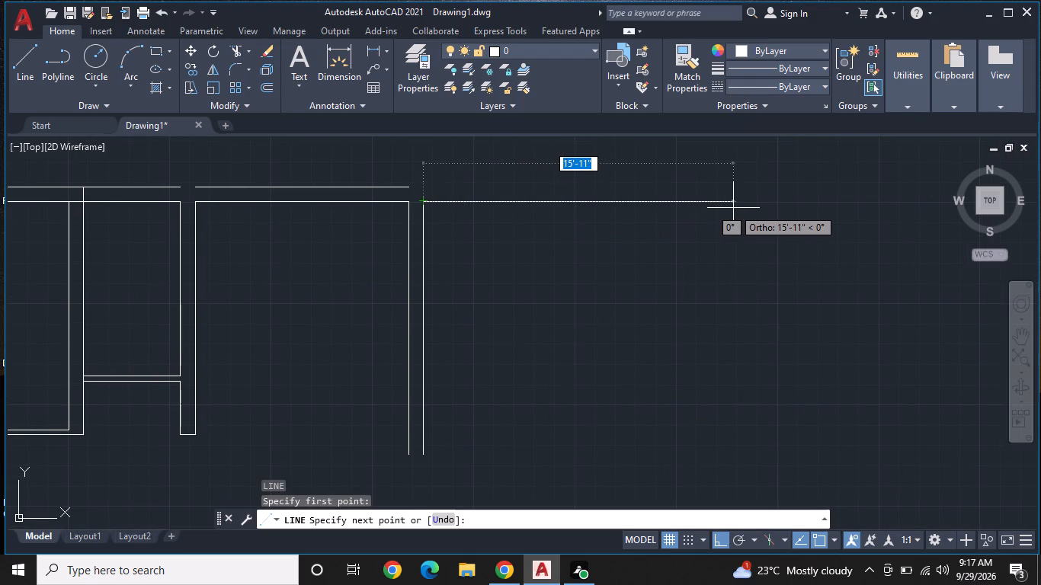
pyautogui.write('12\'7"')
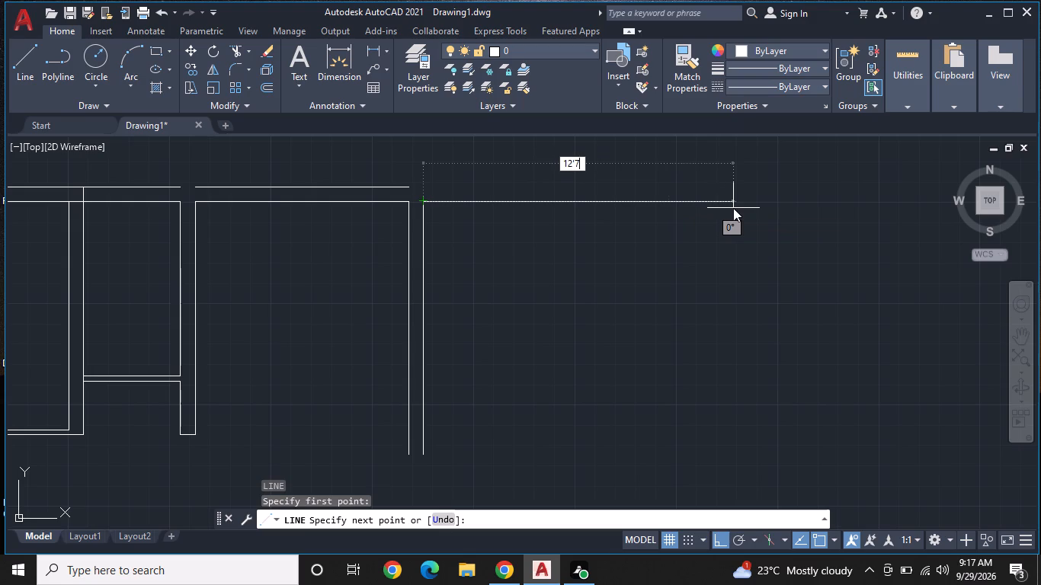
pyautogui.press('Return')
pyautogui.moveTo(714, 315); pyautogui.dragTo(709, 274, button='middle')
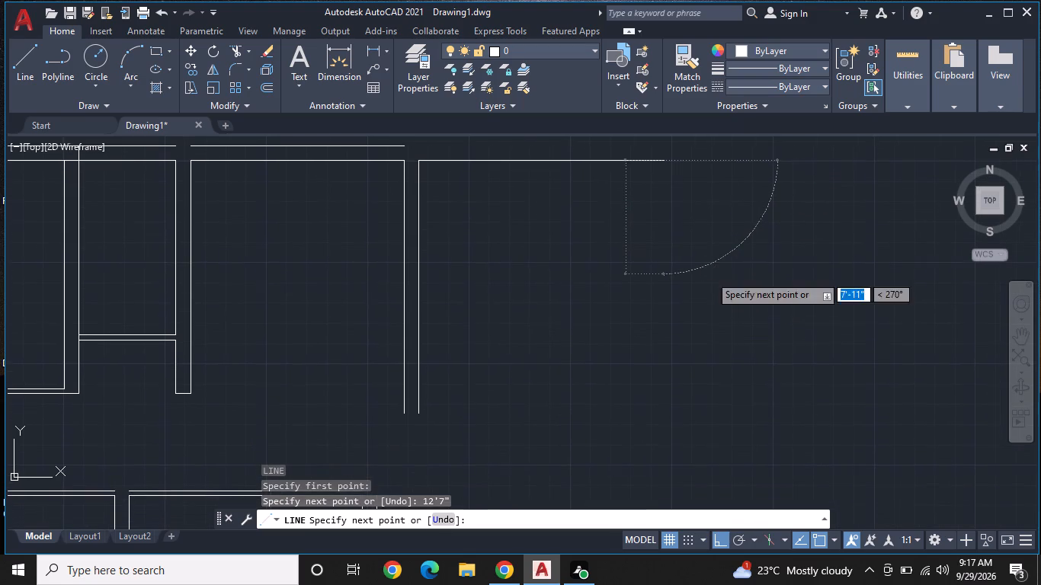
pyautogui.moveTo(709, 274); pyautogui.dragTo(709, 273, button='middle')
pyautogui.press('1')
pyautogui.write("3'")
pyautogui.press('Return')
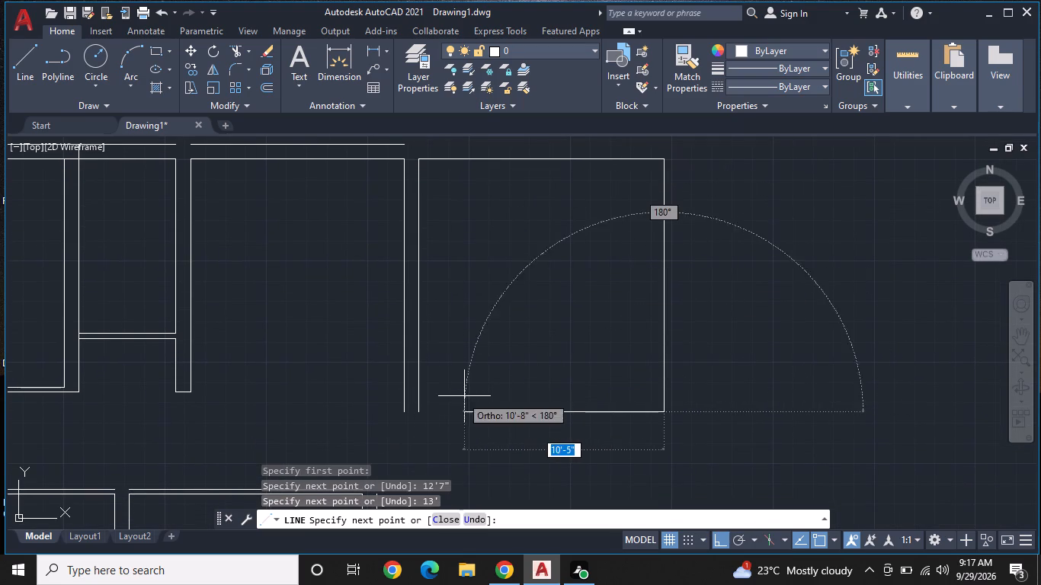
pyautogui.moveTo(477, 364); pyautogui.dragTo(488, 315, button='middle')
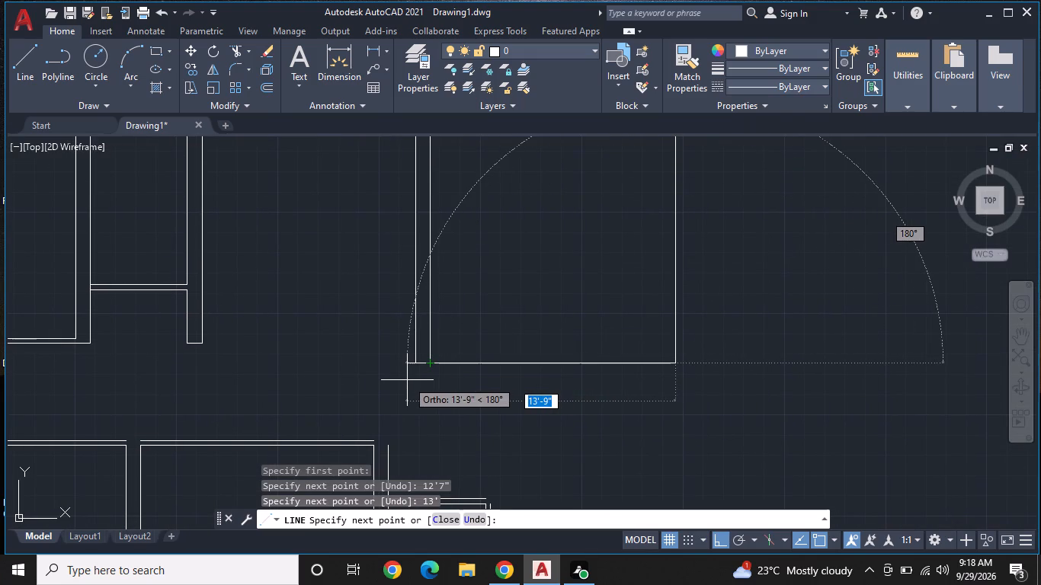
pyautogui.moveTo(595, 344); pyautogui.dragTo(593, 353, button='middle')
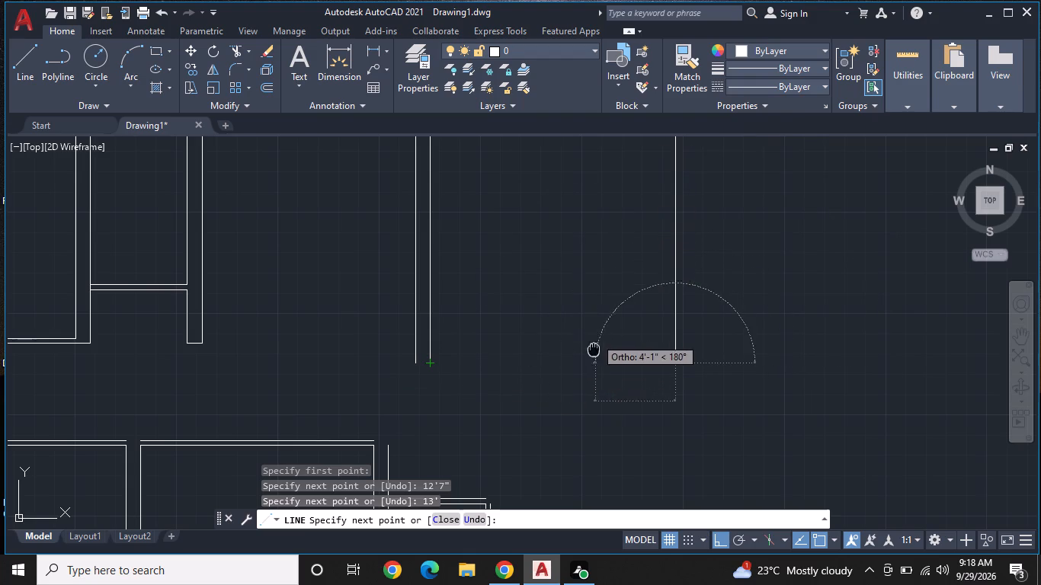
pyautogui.moveTo(593, 353); pyautogui.dragTo(569, 436, button='middle')
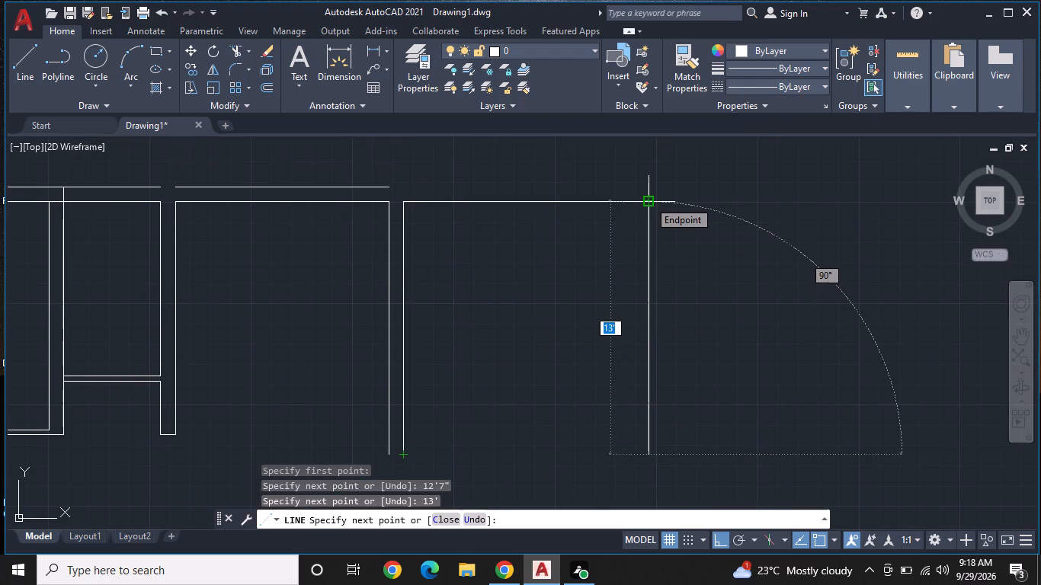
pyautogui.moveTo(591, 337); pyautogui.dragTo(606, 238, button='middle')
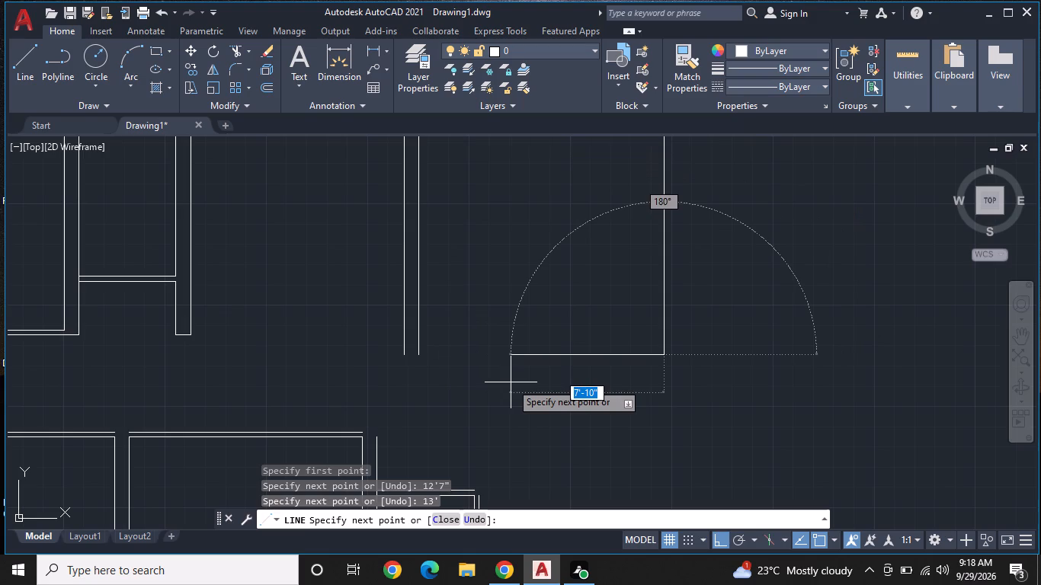
pyautogui.moveTo(511, 382); pyautogui.dragTo(511, 362, button='middle')
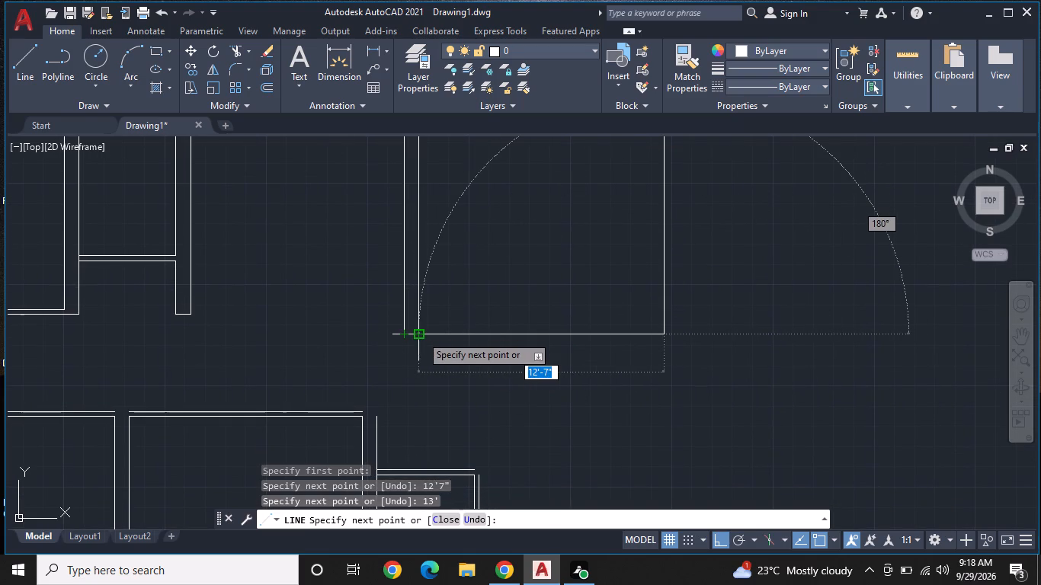
pyautogui.click(421, 335)
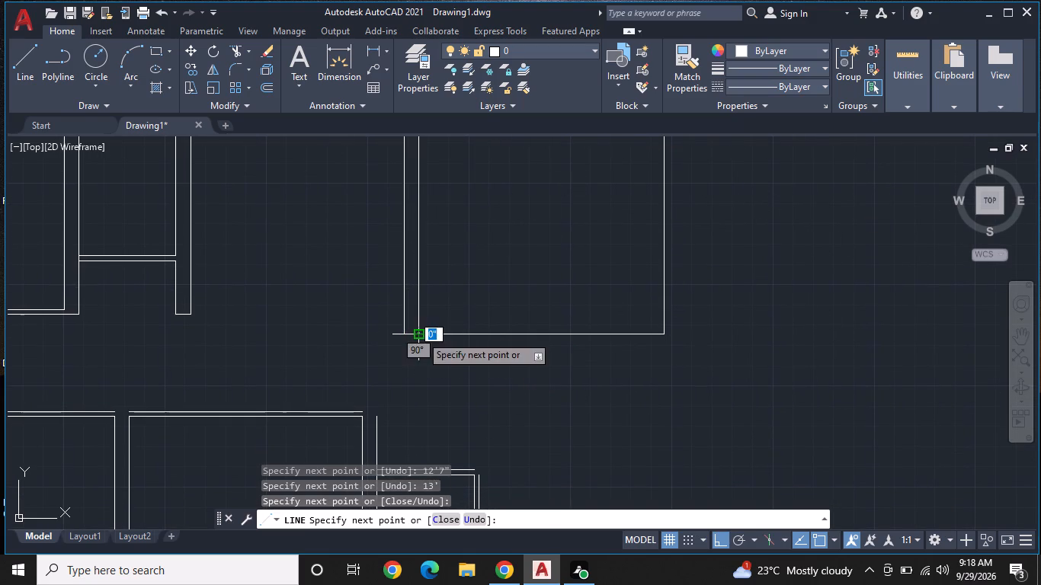
pyautogui.press('Escape')
# Offset the top, right and bottom lines of the new 12'7" by 13' room 9" outward.
pyautogui.scroll(-2, 427, 338)
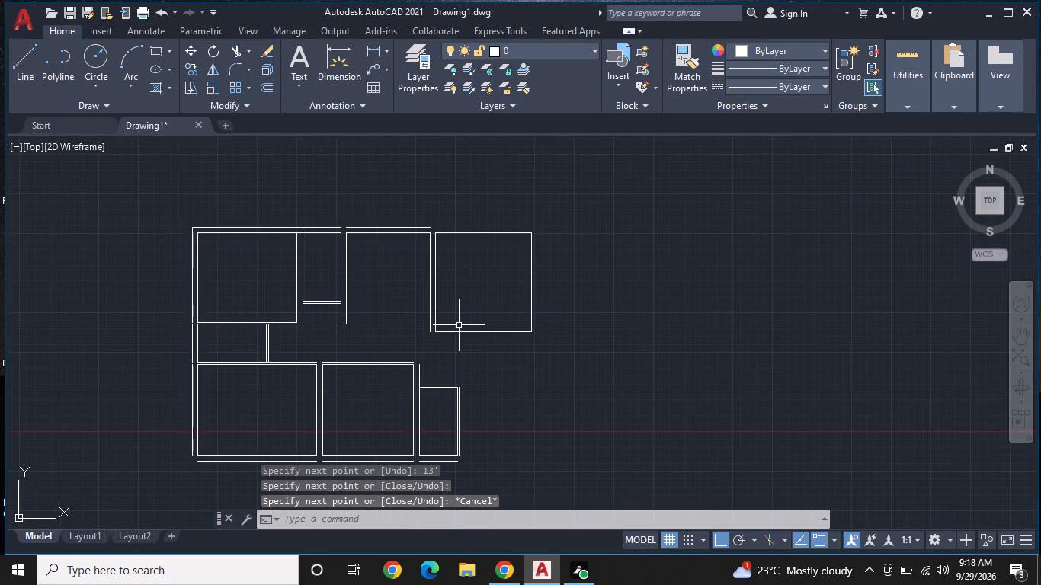
pyautogui.scroll(-1, 467, 312)
pyautogui.scroll(2, 469, 312)
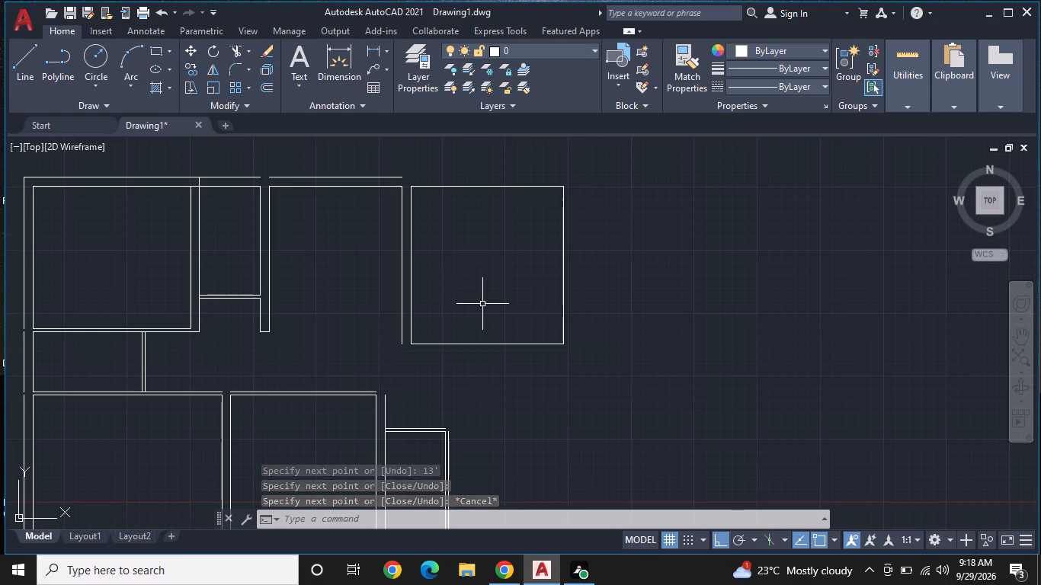
pyautogui.moveTo(482, 304); pyautogui.dragTo(400, 344, button='middle')
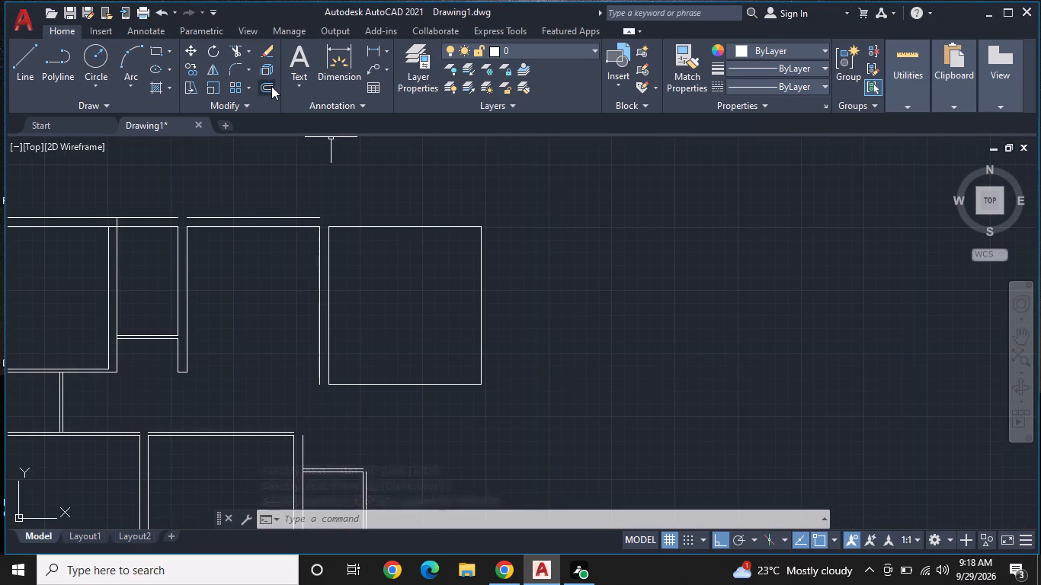
pyautogui.click(270, 85)
pyautogui.press('space')
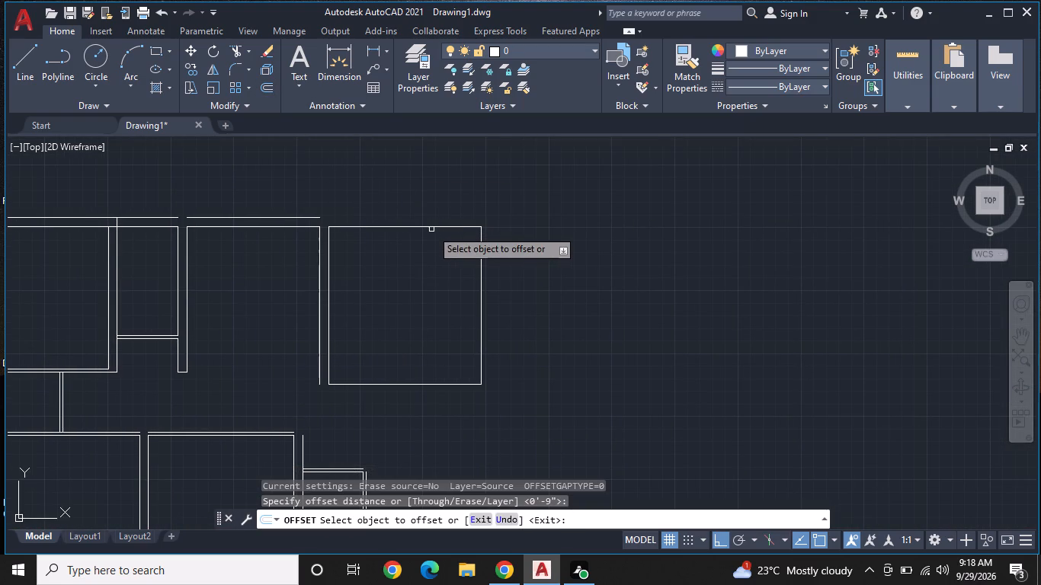
pyautogui.click(435, 227)
pyautogui.click(436, 193)
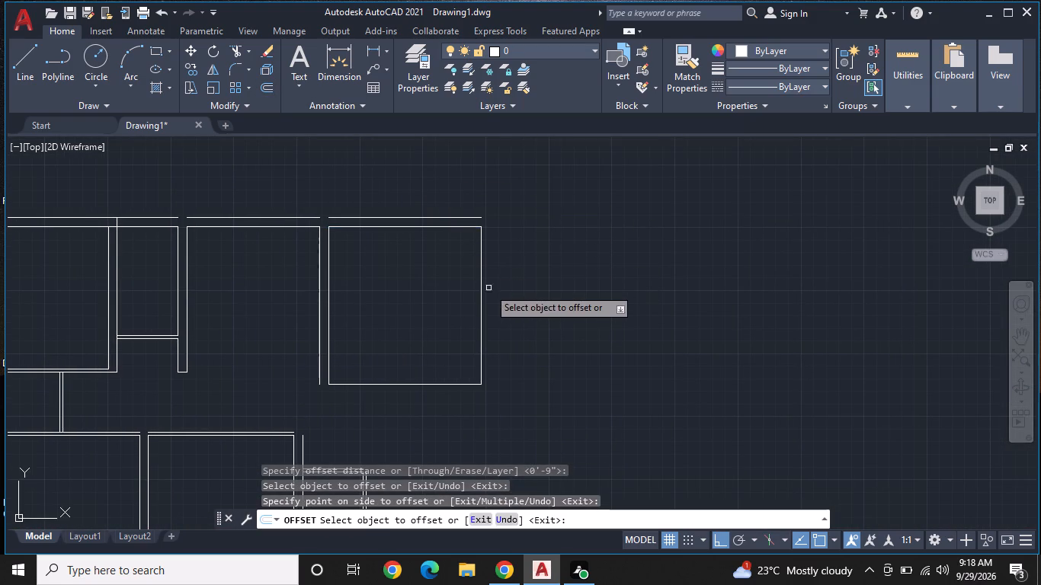
pyautogui.click(482, 292)
pyautogui.click(559, 287)
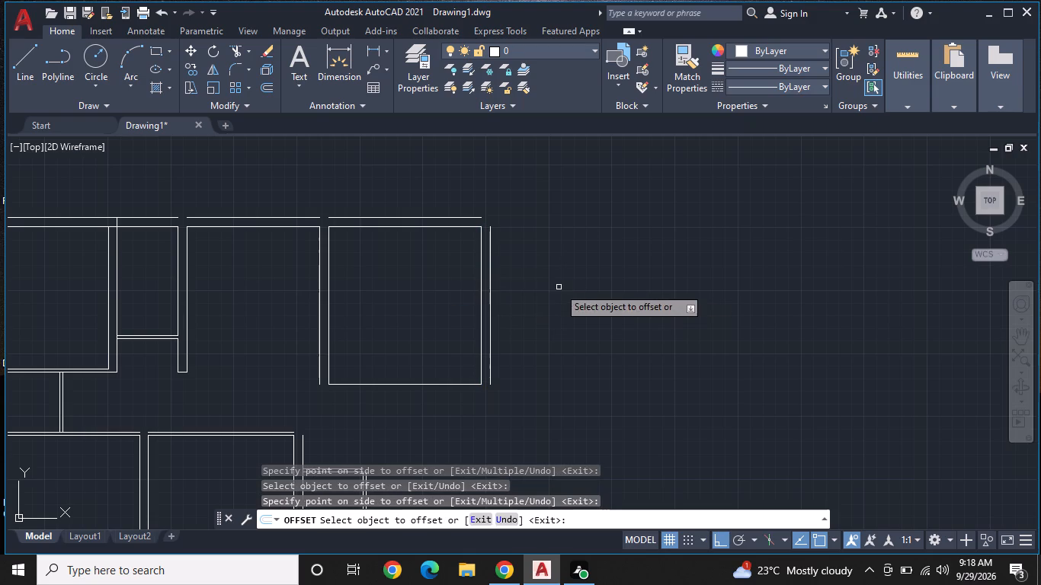
pyautogui.moveTo(559, 287); pyautogui.dragTo(564, 253, button='middle')
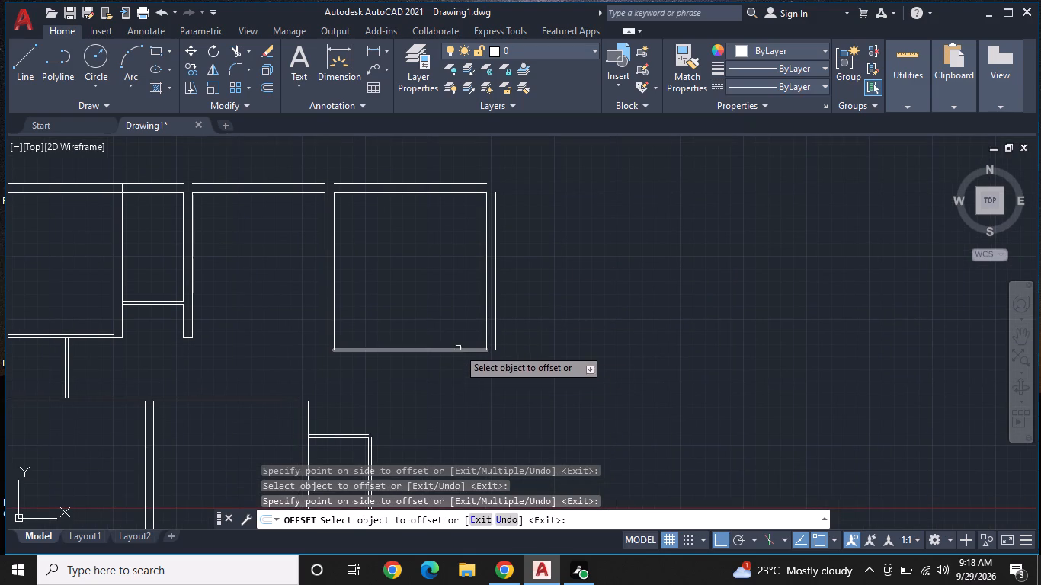
pyautogui.click(458, 348)
pyautogui.click(458, 390)
pyautogui.moveTo(469, 392); pyautogui.dragTo(482, 319, button='middle')
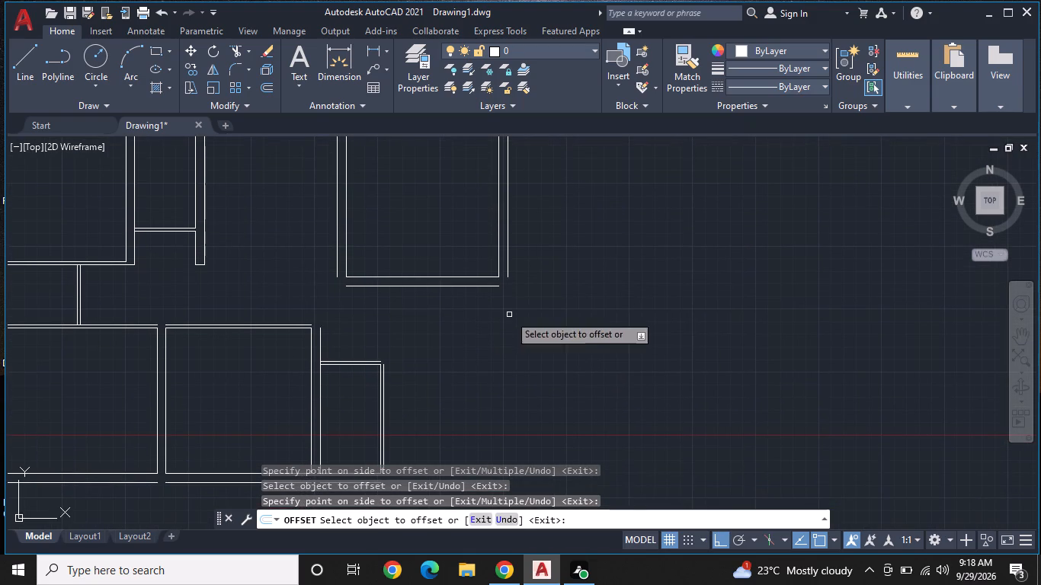
pyautogui.press('Escape')
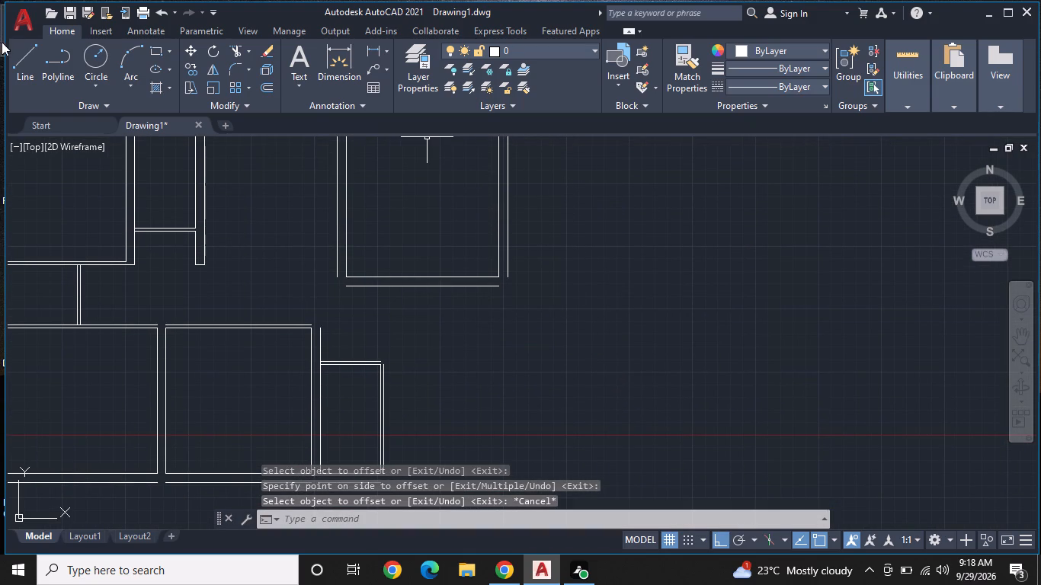
# From the right end of the 12'7" by 13' room's outer bottom wall line, draw lines 11' down and 9'7" left.
pyautogui.click(20, 50)
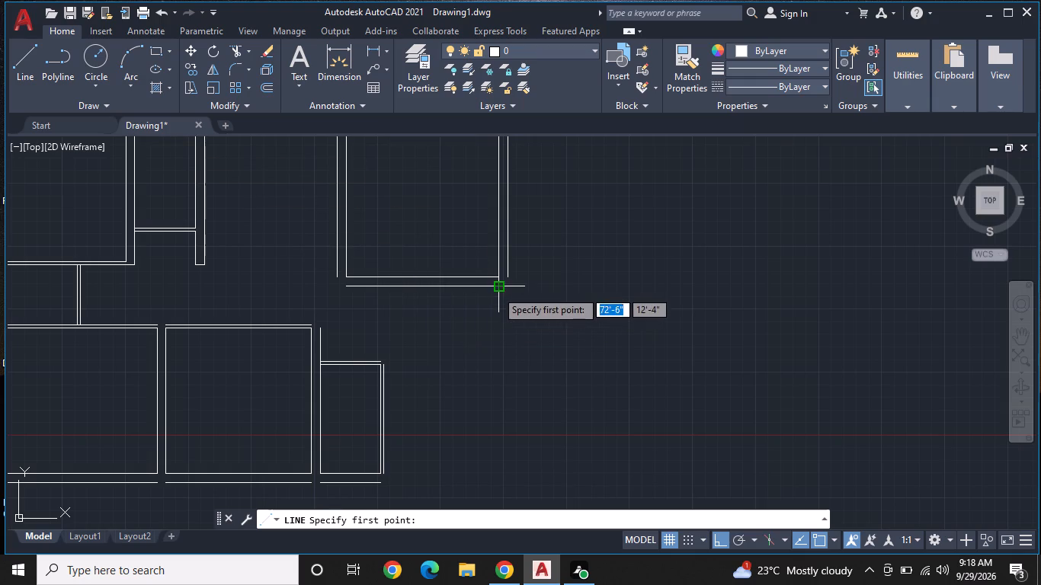
pyautogui.click(496, 290)
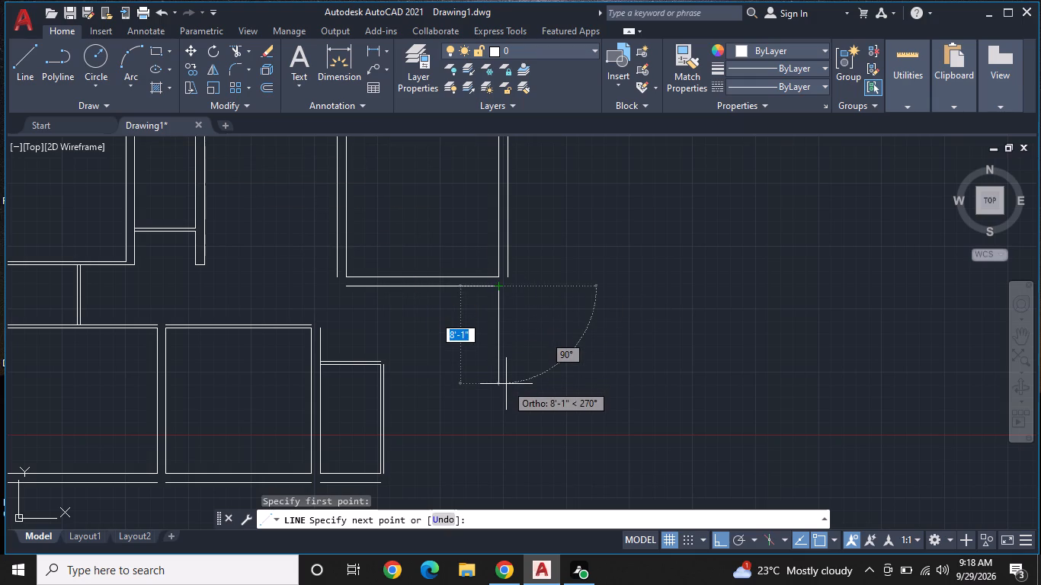
pyautogui.press('1')
pyautogui.press('1')
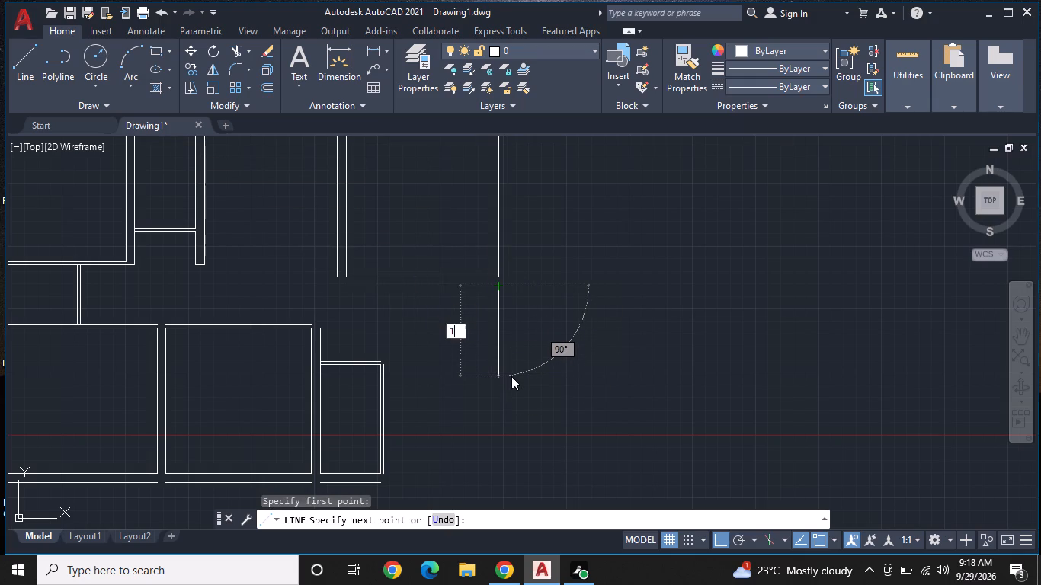
pyautogui.press("'")
pyautogui.press('Return')
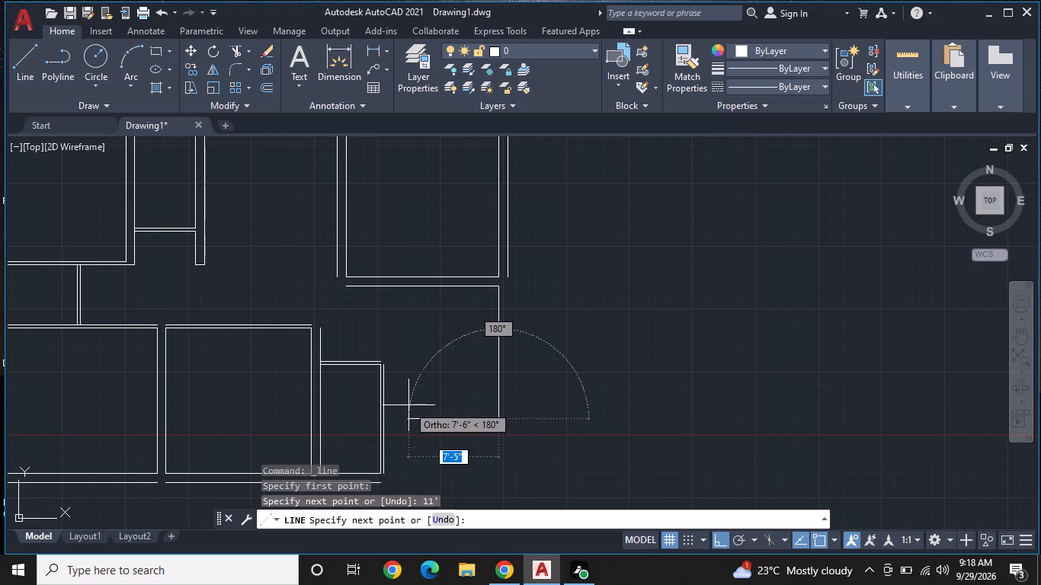
pyautogui.press('9')
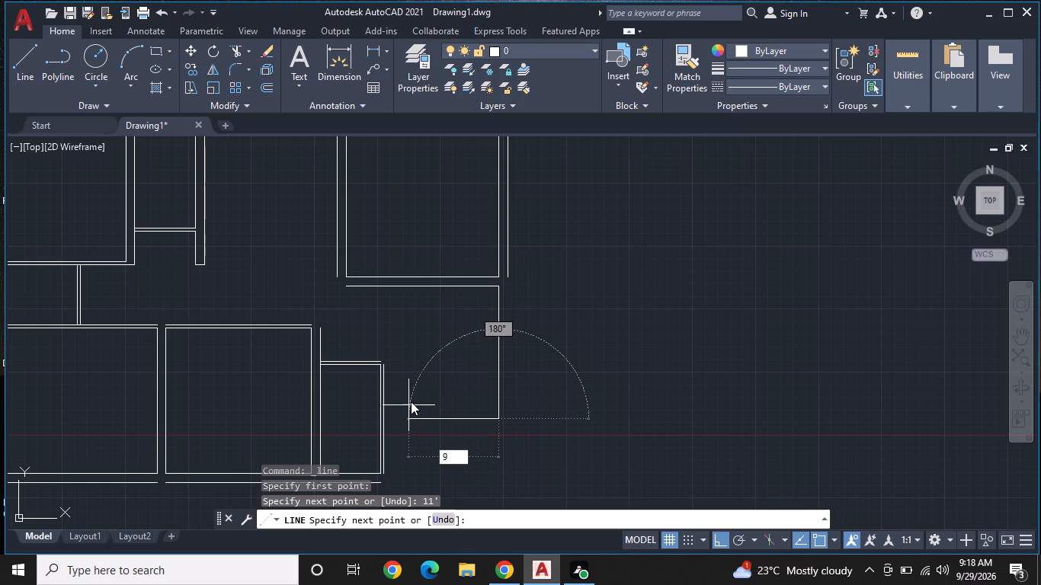
pyautogui.write('\'7"')
pyautogui.press('Return')
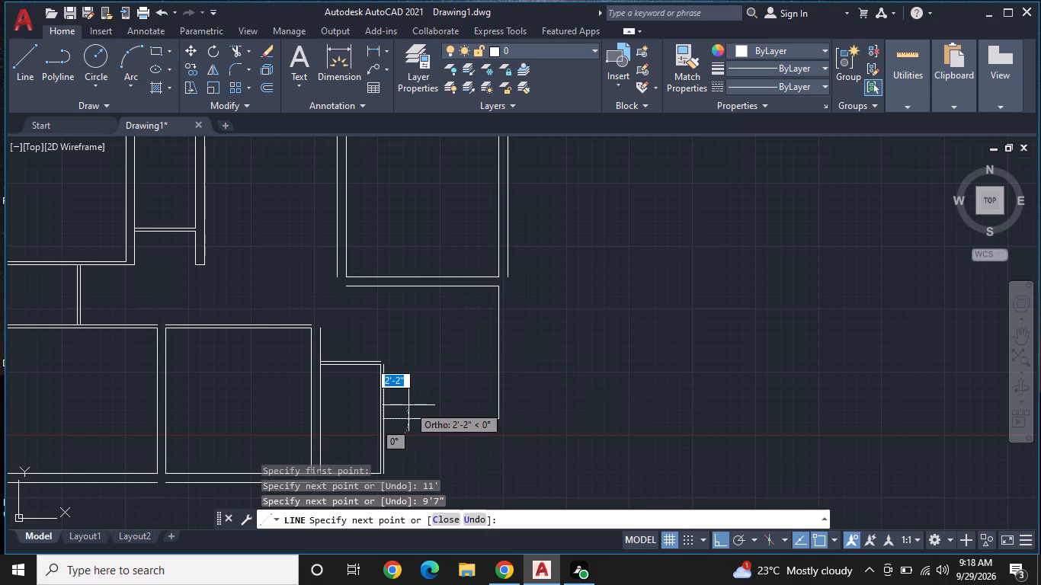
# Continue the line up to the level of the lower 5' by 9' room's outer top wall line, and left to that line's end.
pyautogui.scroll(2, 408, 342)
pyautogui.moveTo(408, 342); pyautogui.dragTo(444, 171, button='middle')
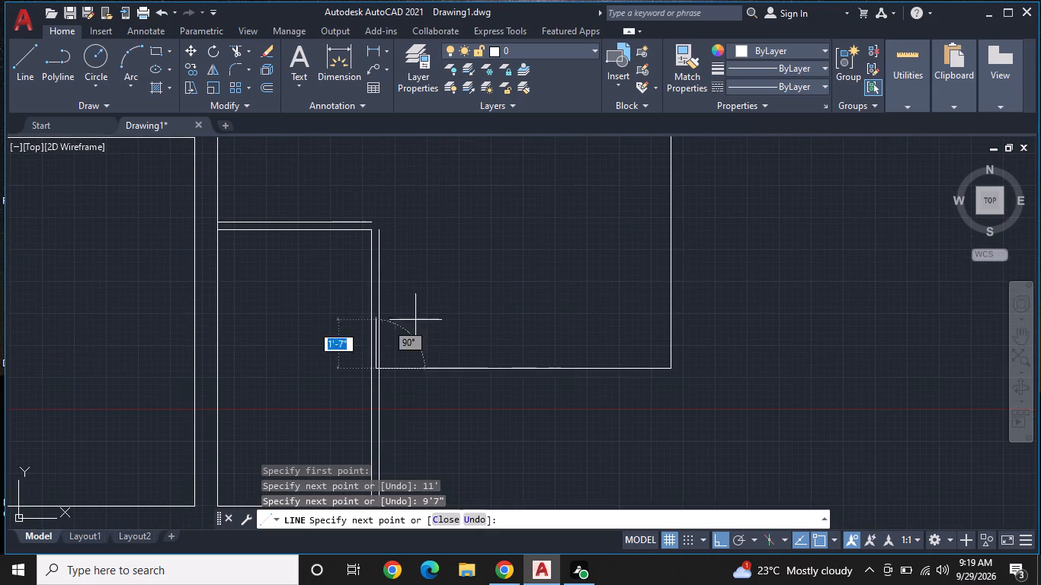
pyautogui.moveTo(403, 346); pyautogui.dragTo(429, 292, button='middle')
pyautogui.scroll(1, 428, 286)
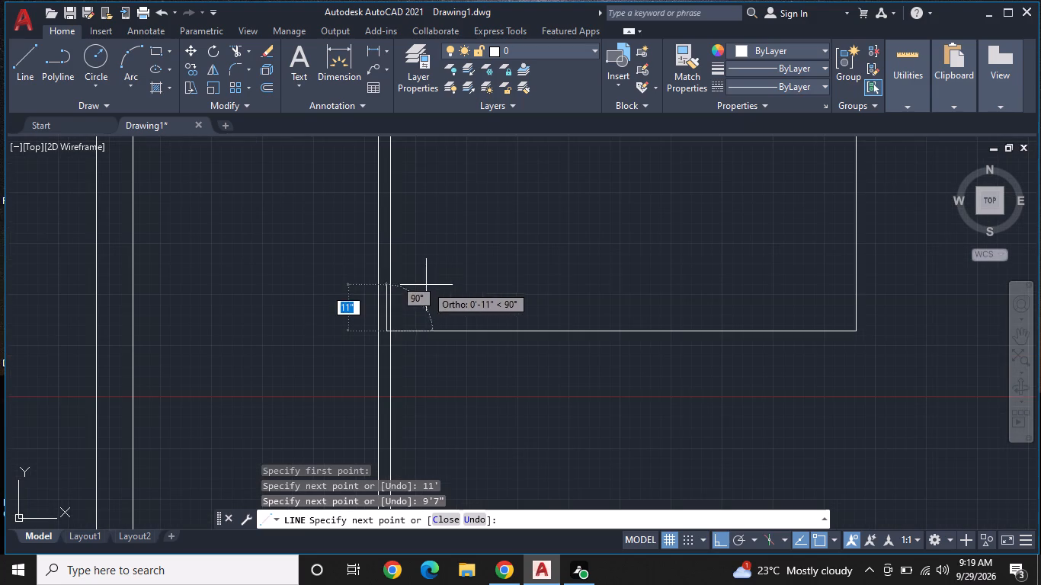
pyautogui.moveTo(412, 222); pyautogui.dragTo(406, 310, button='middle')
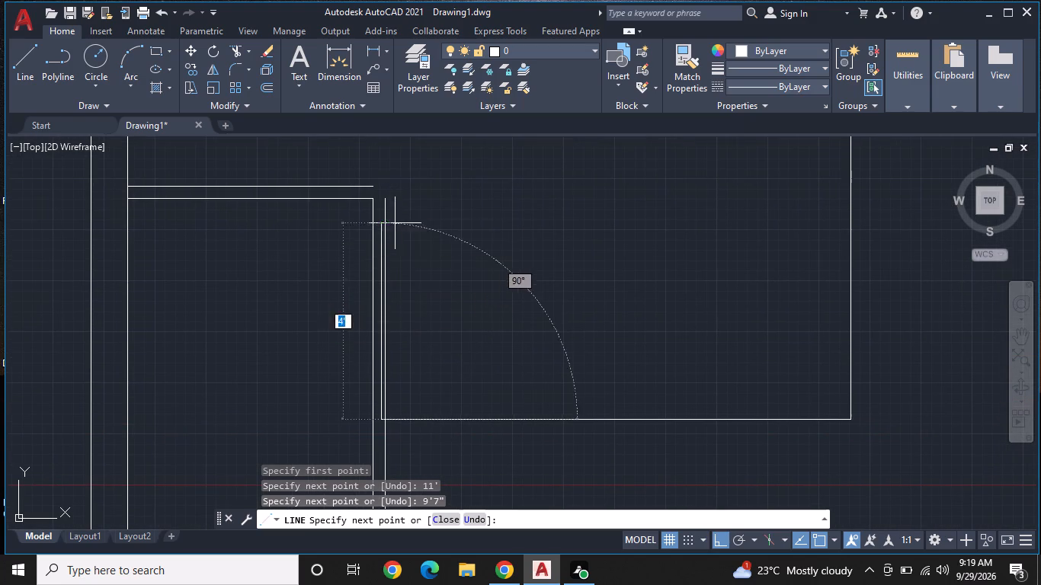
pyautogui.scroll(3, 385, 184)
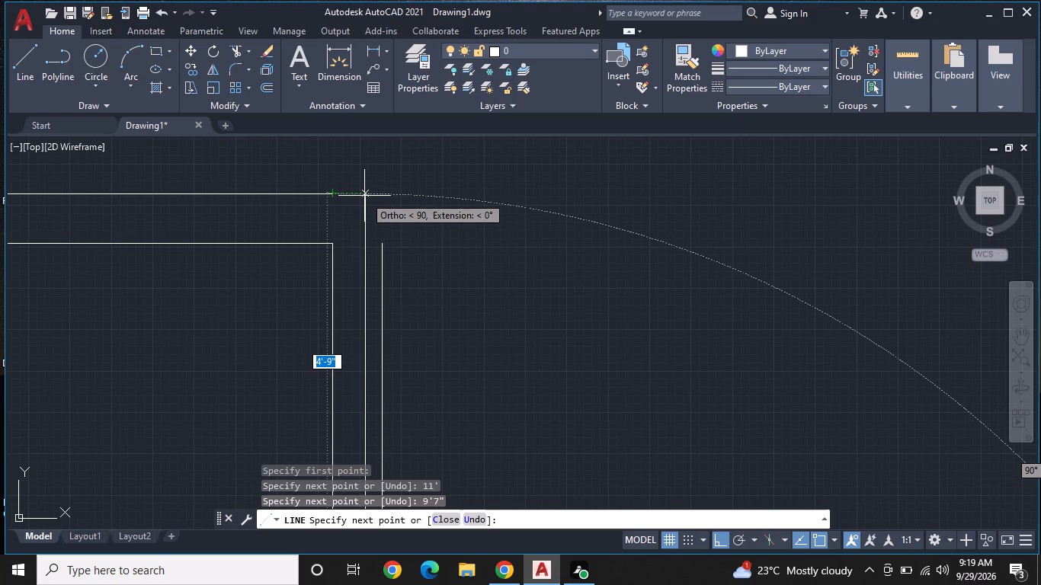
pyautogui.click(364, 196)
pyautogui.click(336, 197)
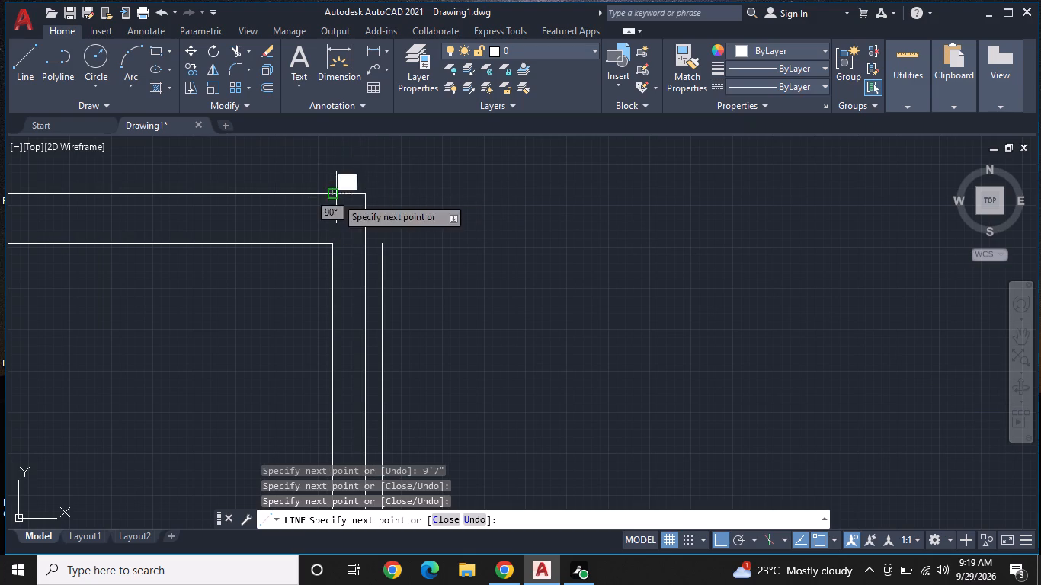
pyautogui.press('Escape')
# Erase the old outer right wall line of the lower 5' by 9' room.
pyautogui.scroll(-2, 402, 223)
pyautogui.moveTo(466, 237); pyautogui.dragTo(473, 226, button='middle')
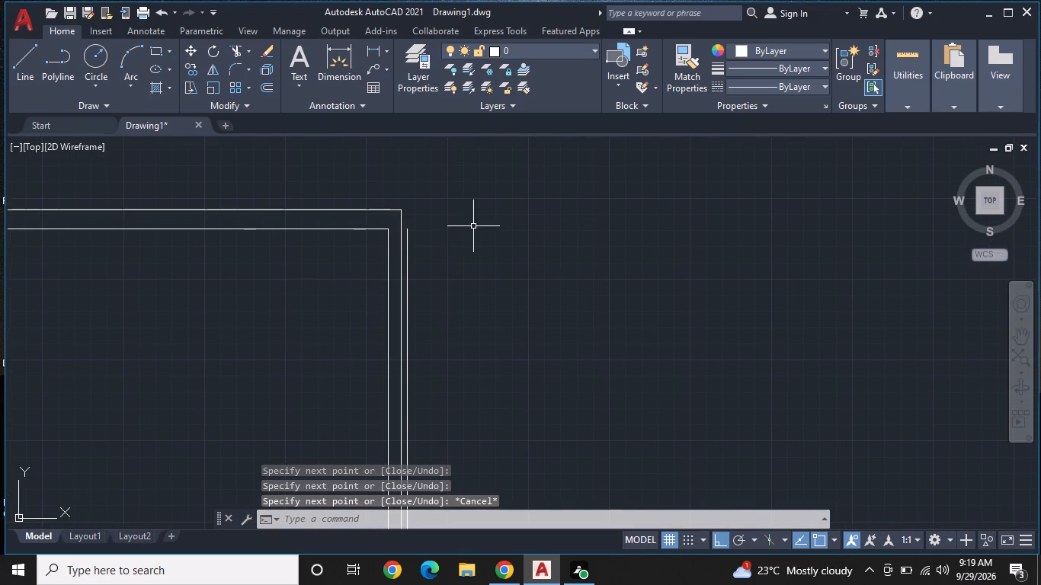
pyautogui.click(408, 235)
pyautogui.rightClick(408, 235)
pyautogui.click(460, 274)
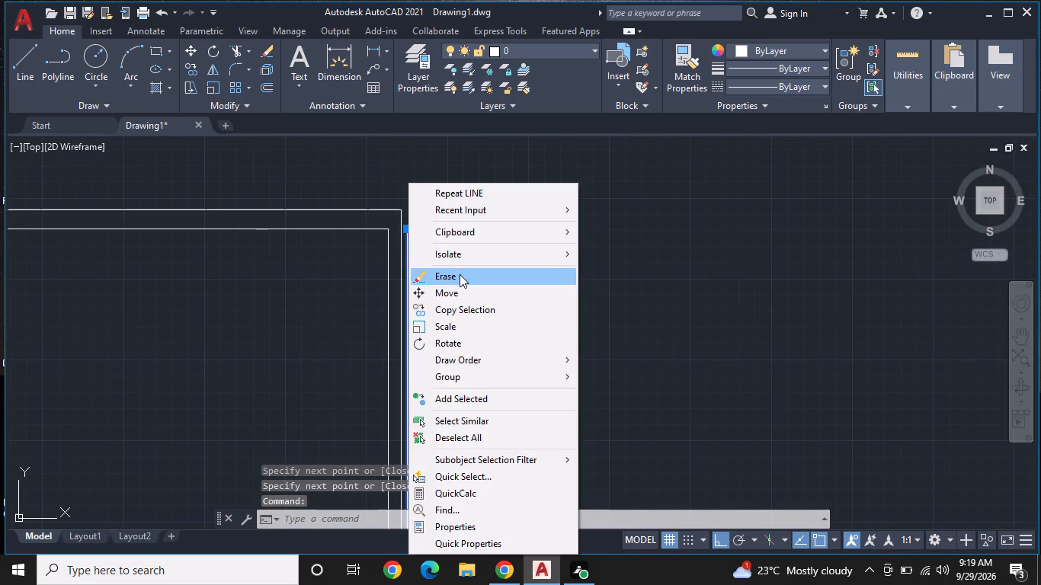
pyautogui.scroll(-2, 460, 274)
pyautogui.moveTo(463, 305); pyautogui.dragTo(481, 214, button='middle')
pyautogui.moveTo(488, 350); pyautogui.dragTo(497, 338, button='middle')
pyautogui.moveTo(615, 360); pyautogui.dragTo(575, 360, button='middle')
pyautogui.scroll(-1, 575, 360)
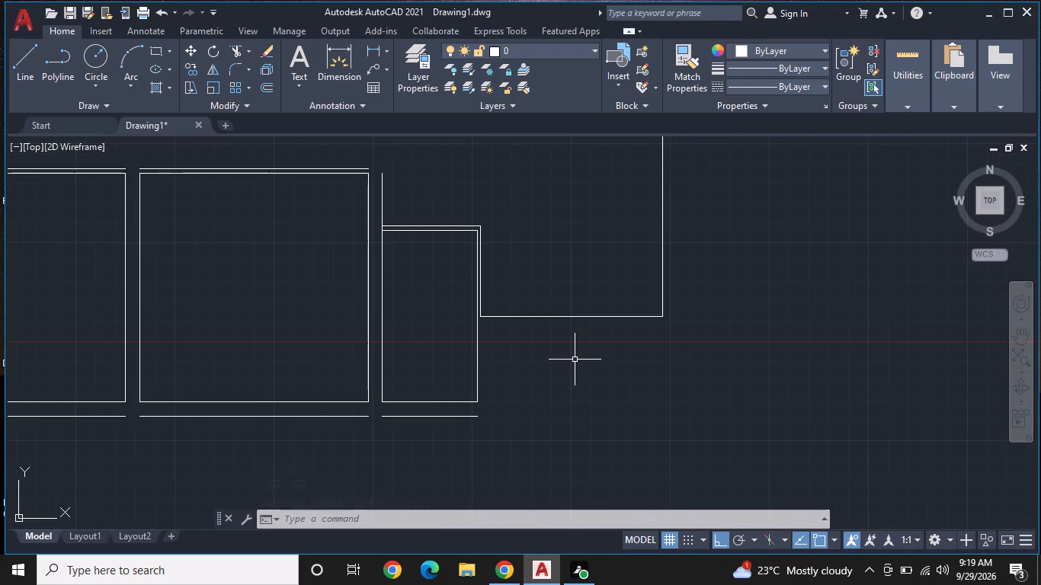
# Offset the 11' right wall line below the 12'7" by 13' room 9" outward.
pyautogui.moveTo(576, 360); pyautogui.dragTo(512, 392, button='middle')
pyautogui.moveTo(508, 395); pyautogui.dragTo(479, 430, button='middle')
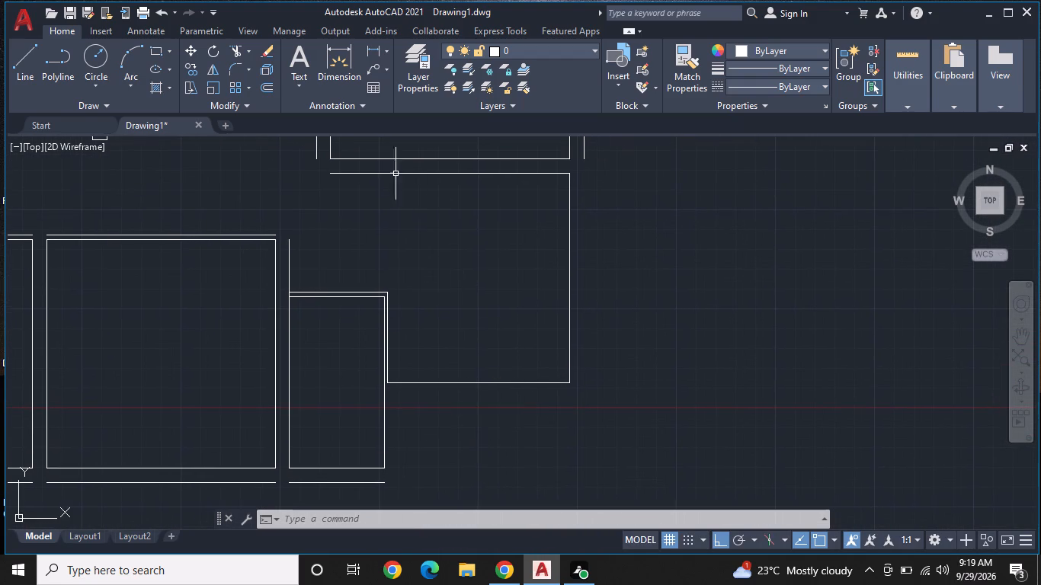
pyautogui.click(262, 82)
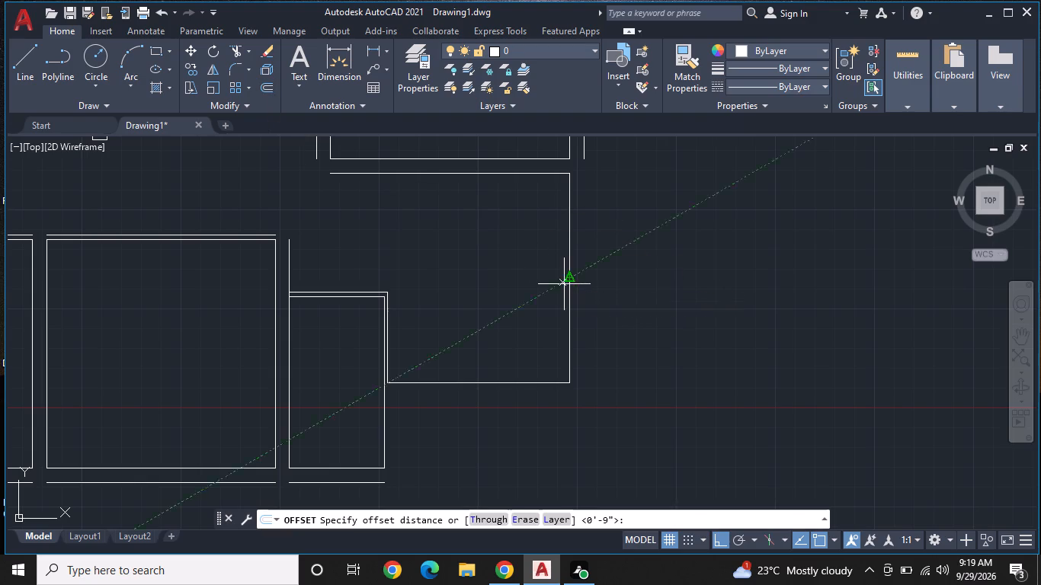
pyautogui.press('space')
pyautogui.click(569, 278)
pyautogui.click(661, 275)
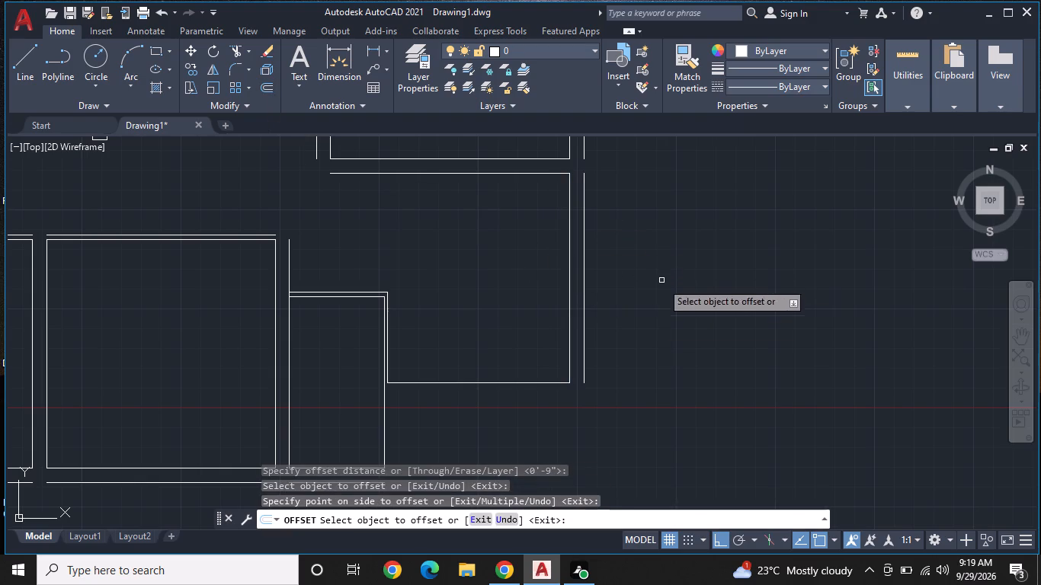
# Offset the 9'7" bottom line of the space below the 12'7" by 13' room 3" downward.
pyautogui.moveTo(652, 324); pyautogui.dragTo(675, 294, button='middle')
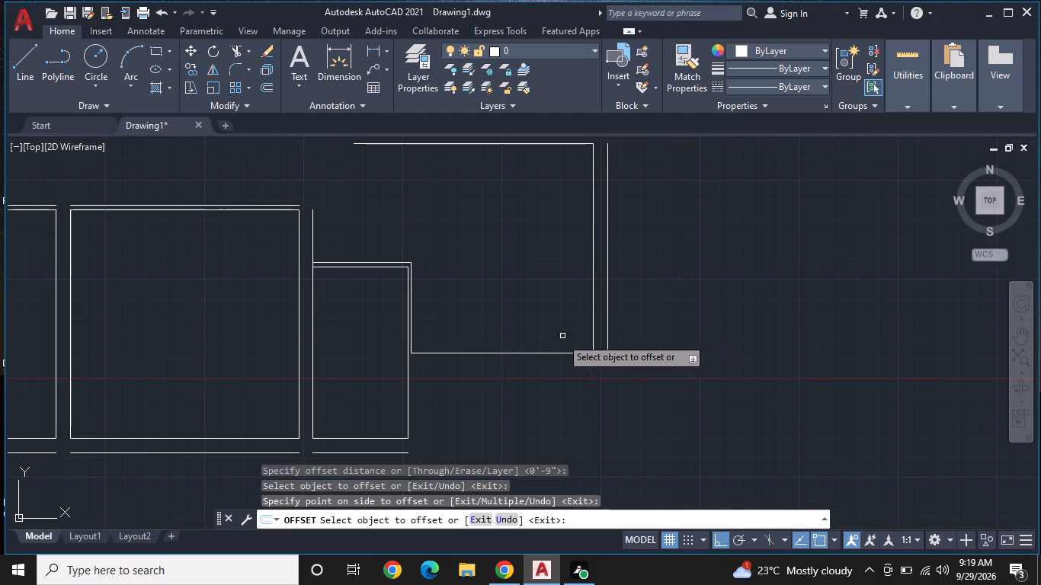
pyautogui.click(547, 352)
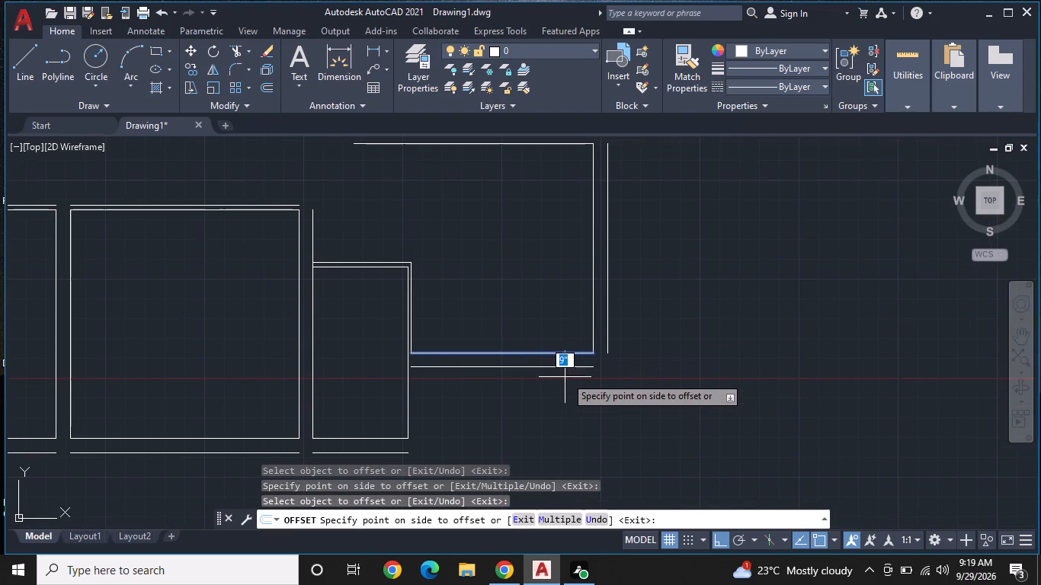
pyautogui.press('3')
pyautogui.hotkey('shift', '"')
pyautogui.press('Return')
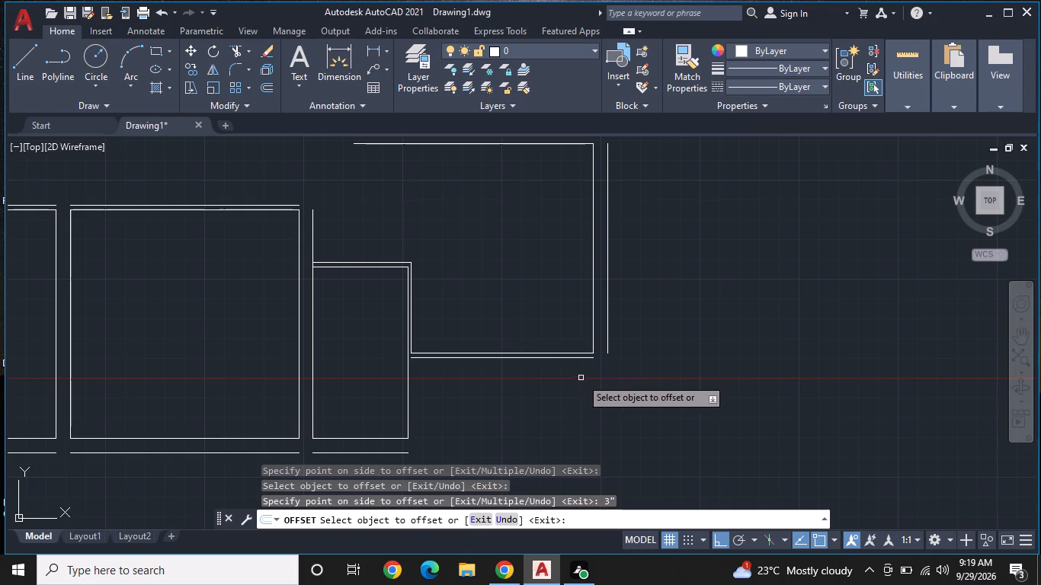
pyautogui.moveTo(581, 382); pyautogui.dragTo(592, 334, button='middle')
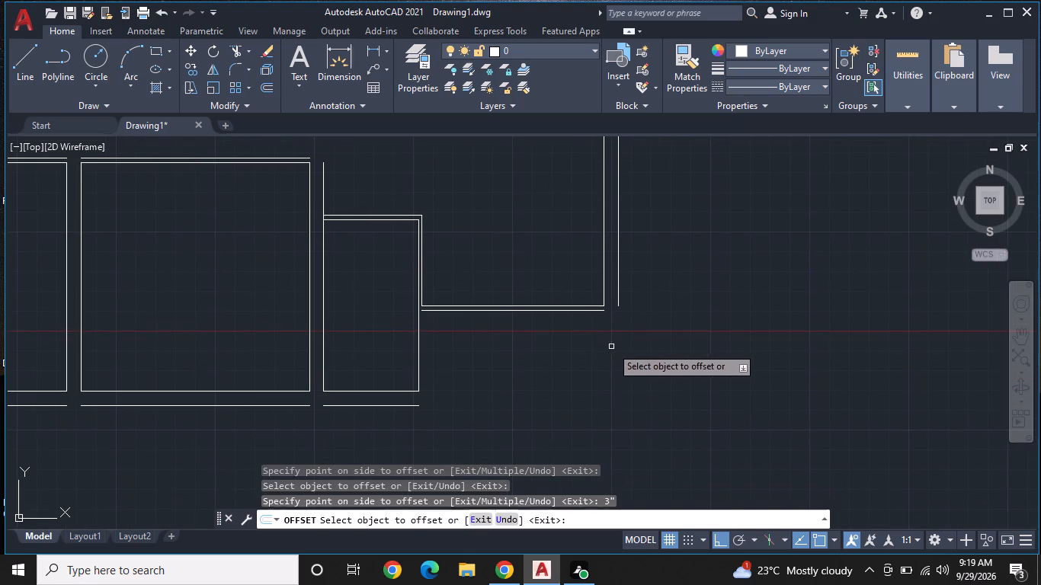
pyautogui.press('Escape')
# From the 3" offset line's right end, draw lines about 4'3" down, 9'7" left, and back up to its left end.
pyautogui.press('l')
pyautogui.press('space')
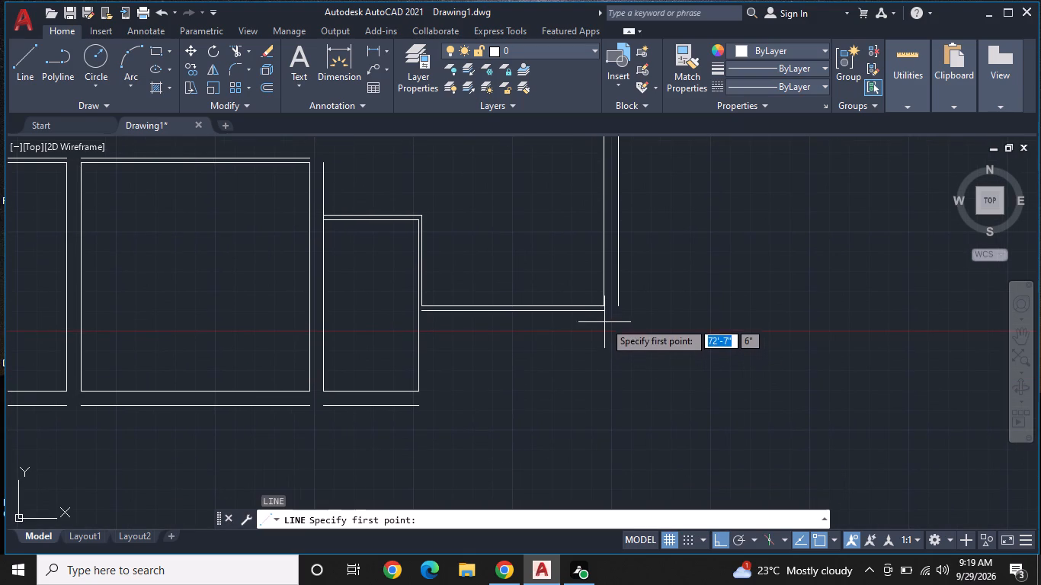
pyautogui.click(605, 313)
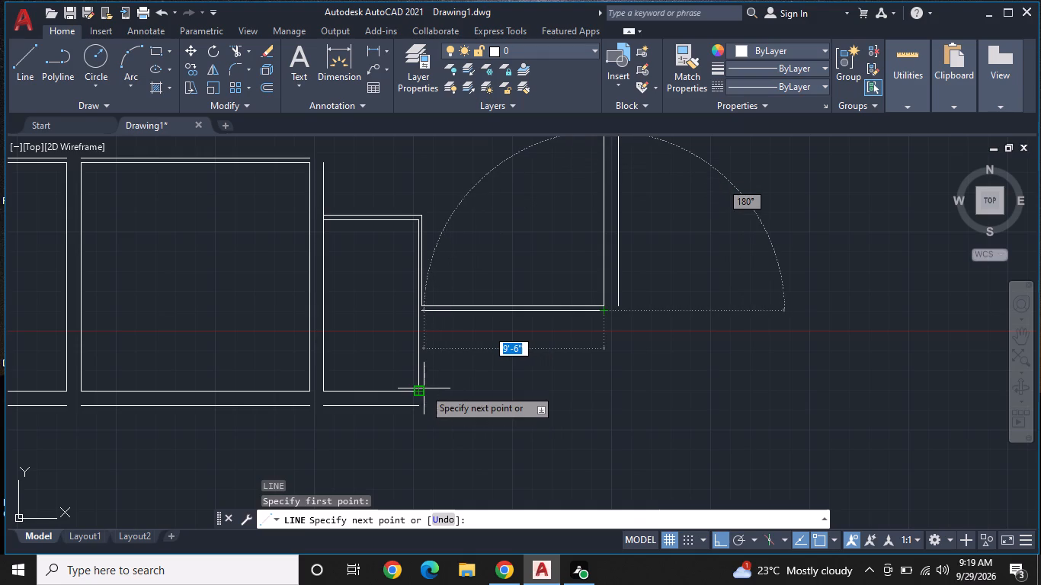
pyautogui.click(604, 390)
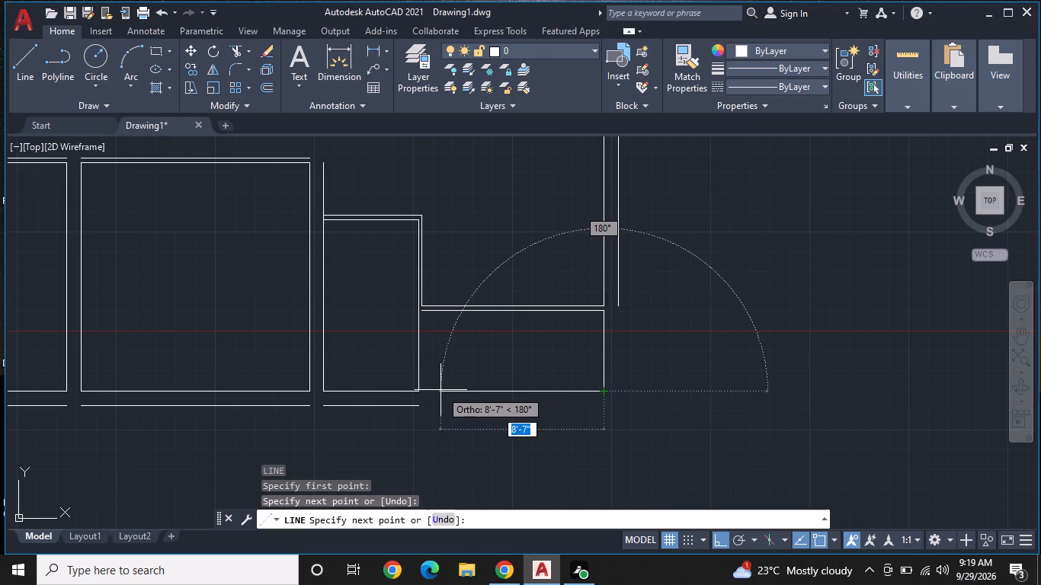
pyautogui.scroll(2, 435, 390)
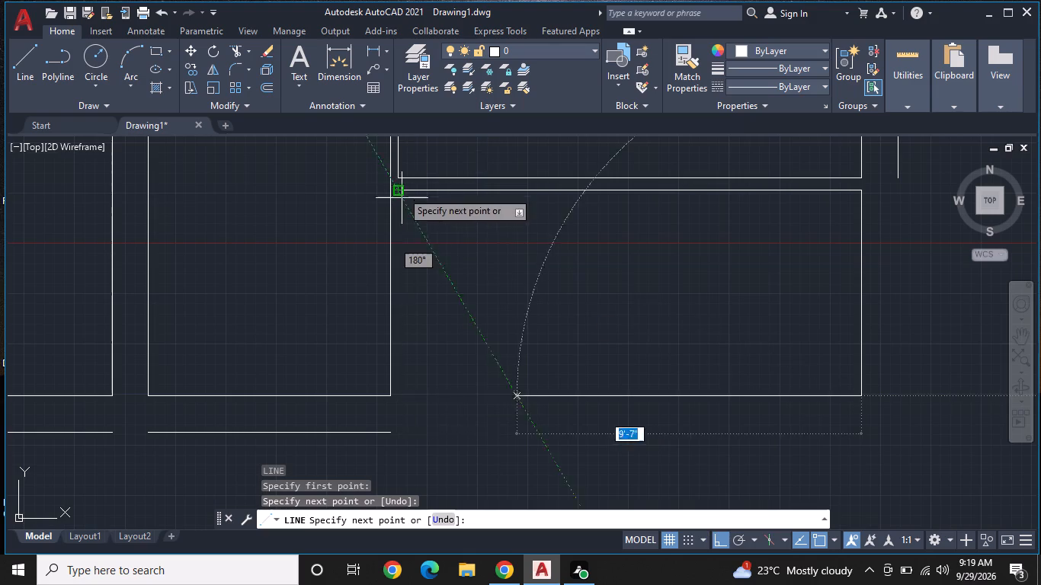
pyautogui.click(396, 395)
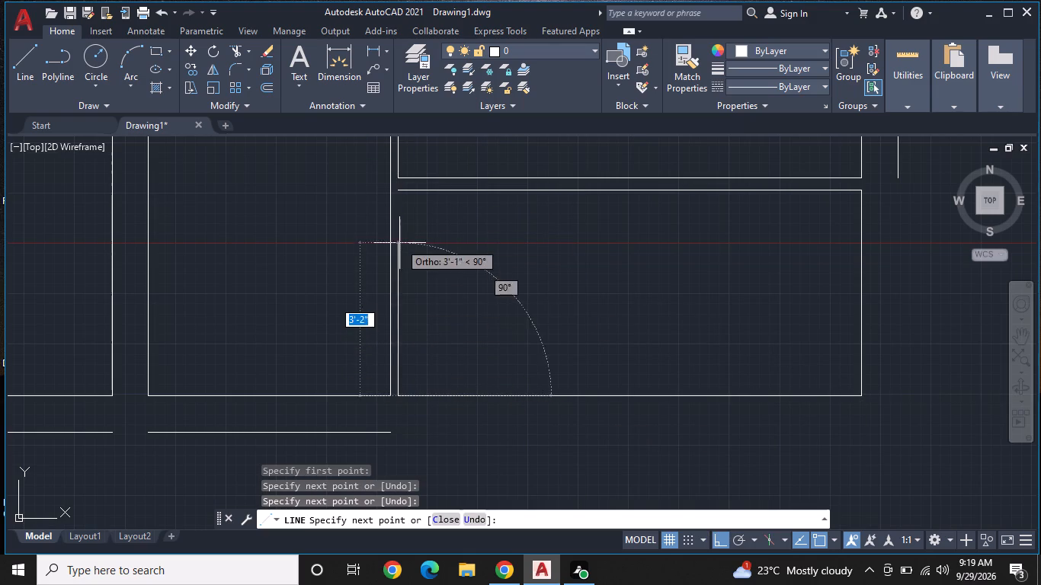
pyautogui.click(398, 190)
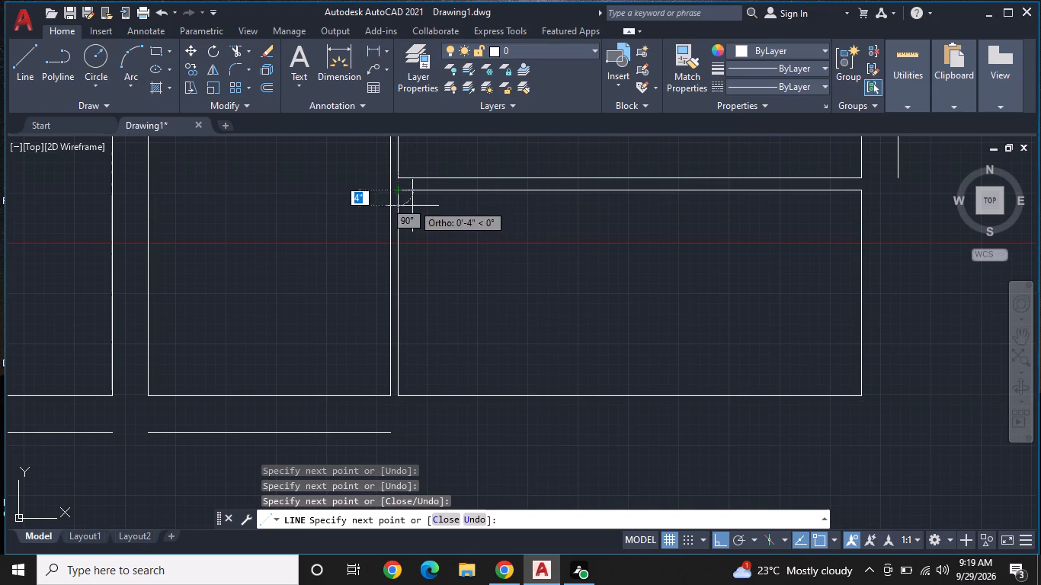
pyautogui.press('Escape')
# Offset the bottom and right lines of the new 9'7" by 4'3" room 9" outward.
pyautogui.click(270, 88)
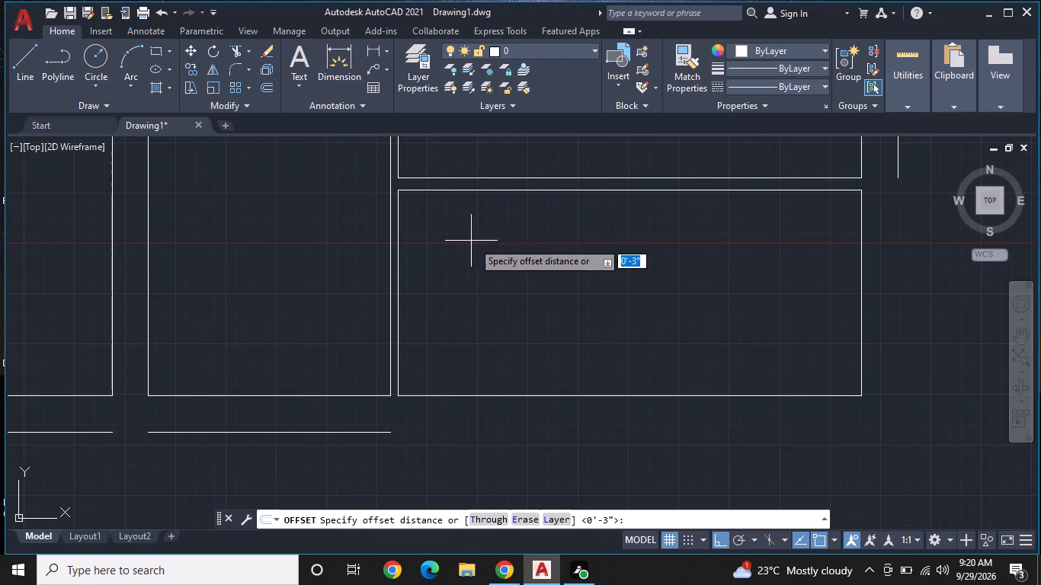
pyautogui.press('9')
pyautogui.hotkey('shift', '"')
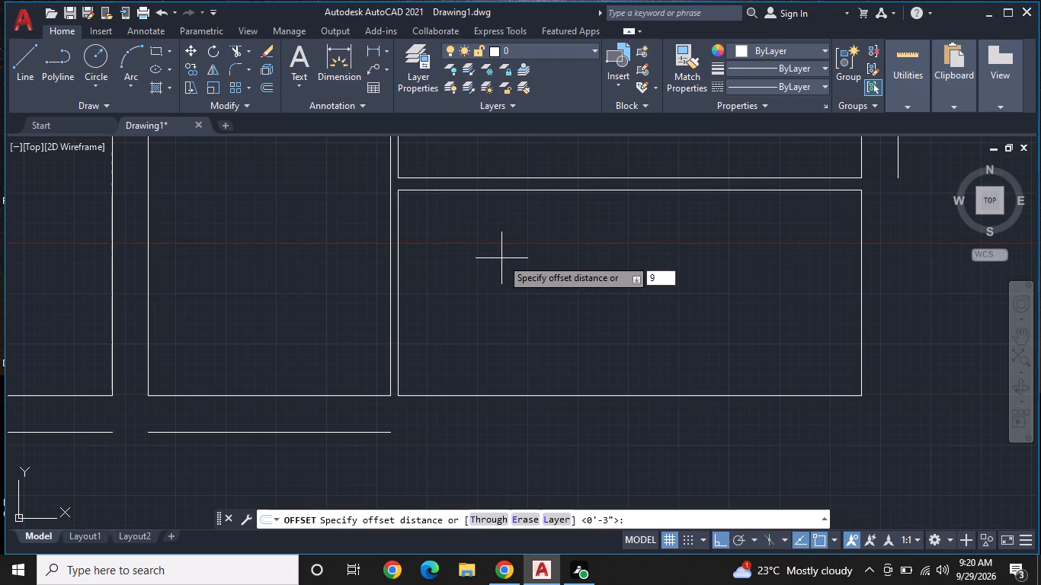
pyautogui.press('Return')
pyautogui.click(655, 398)
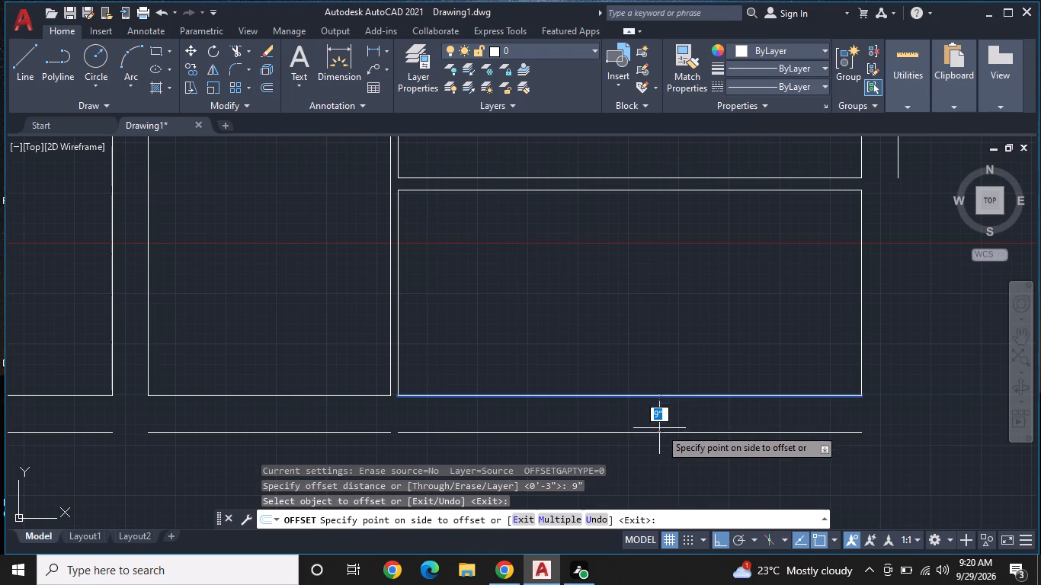
pyautogui.click(661, 435)
pyautogui.click(861, 296)
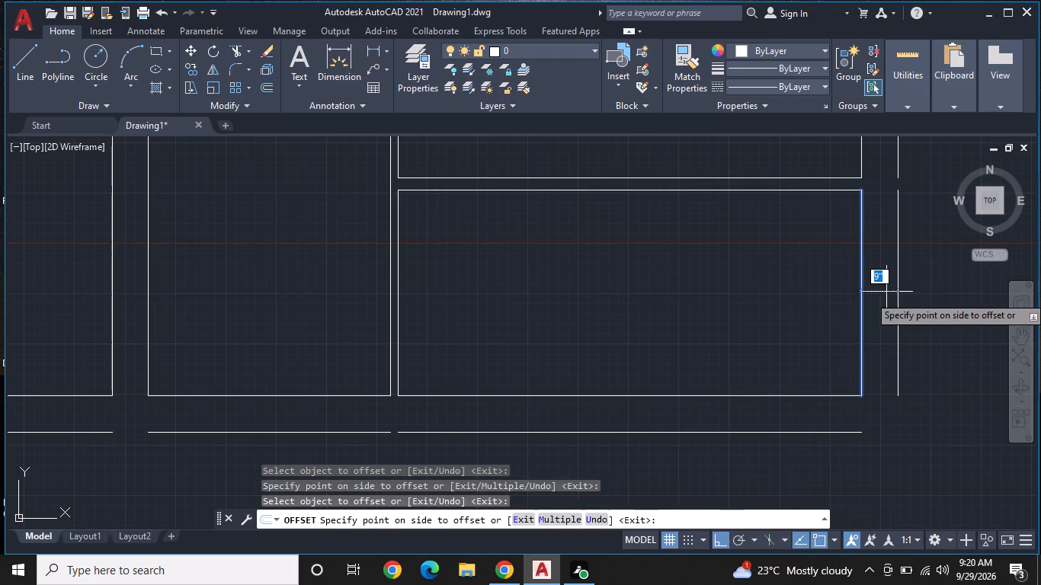
pyautogui.click(927, 285)
# Look over the whole floor plan, examining how the outer and dividing wall lines meet between the rooms.
pyautogui.scroll(-1, 924, 289)
pyautogui.scroll(-1, 861, 319)
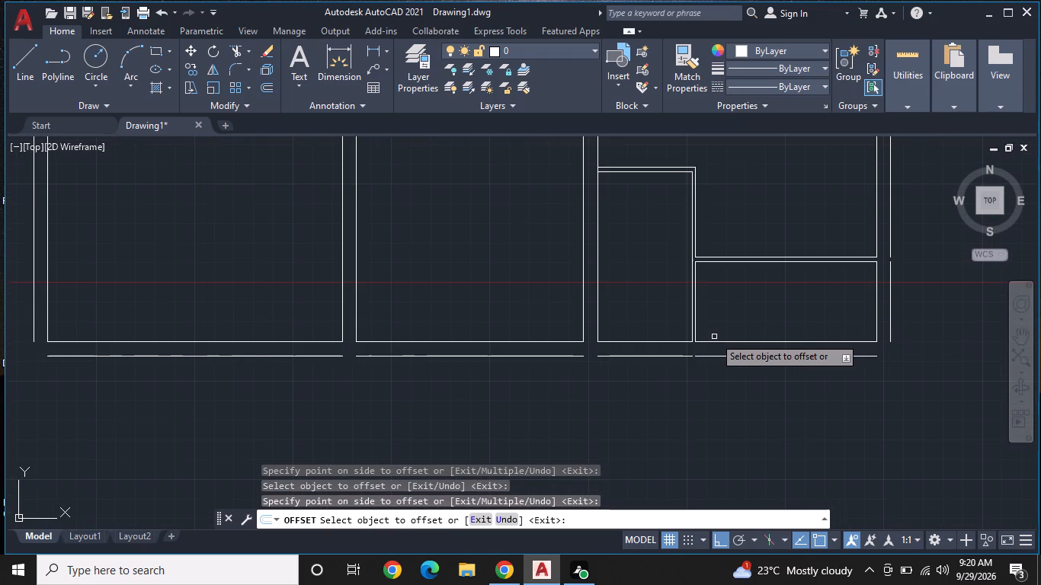
pyautogui.scroll(1, 742, 249)
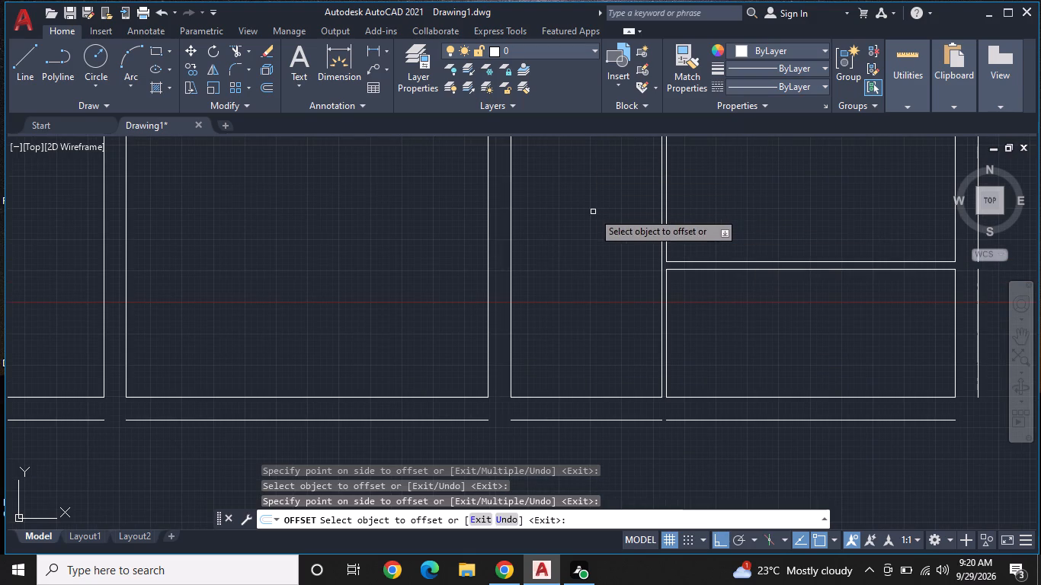
pyautogui.moveTo(737, 239); pyautogui.dragTo(722, 270, button='middle')
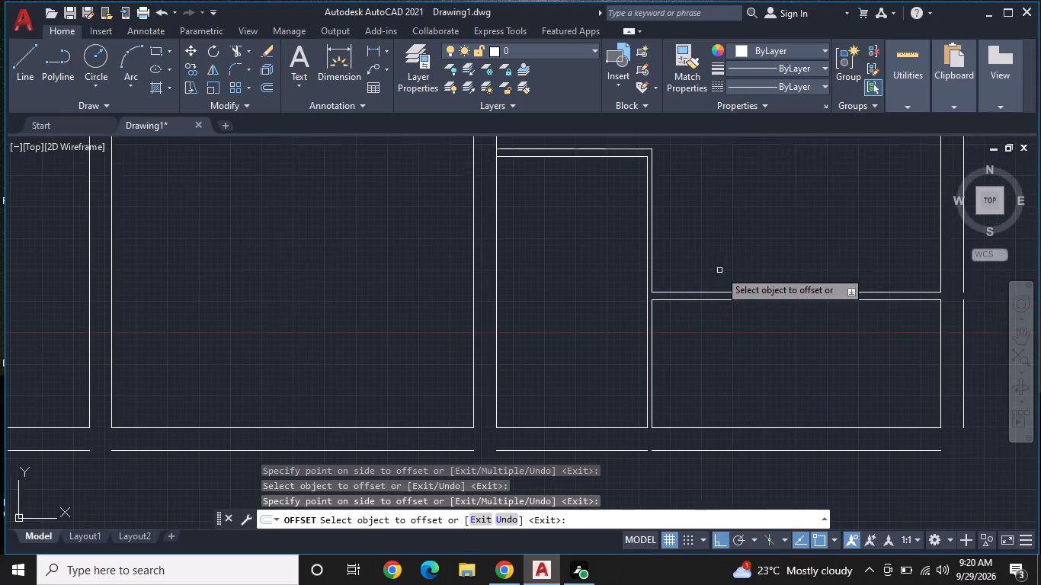
pyautogui.scroll(-2, 712, 260)
pyautogui.moveTo(709, 250); pyautogui.dragTo(585, 335, button='middle')
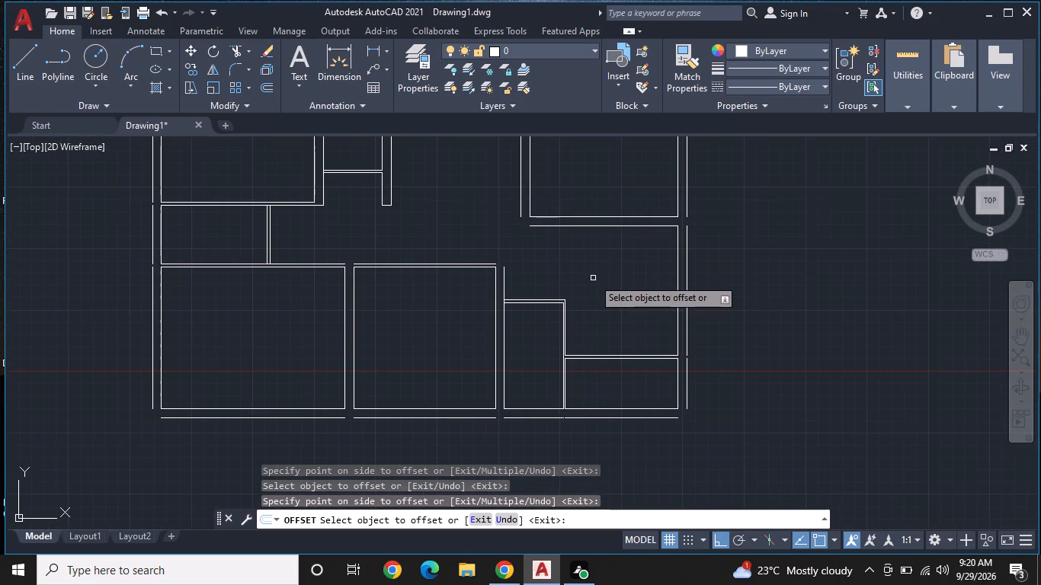
pyautogui.moveTo(593, 278); pyautogui.dragTo(631, 354, button='middle')
pyautogui.scroll(1, 466, 320)
pyautogui.moveTo(466, 320); pyautogui.dragTo(574, 321, button='middle')
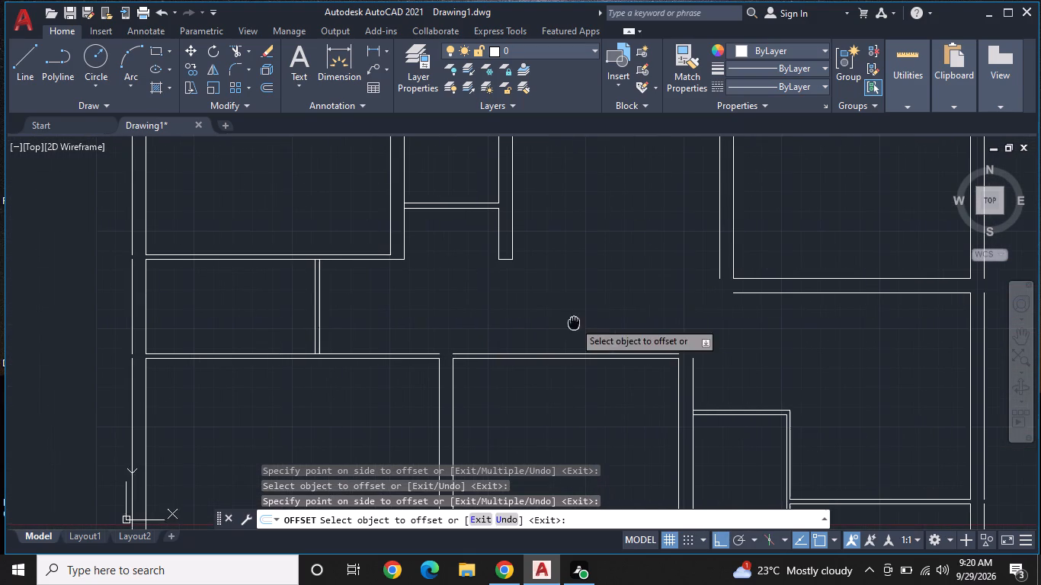
pyautogui.press('Escape')
pyautogui.scroll(-2, 473, 283)
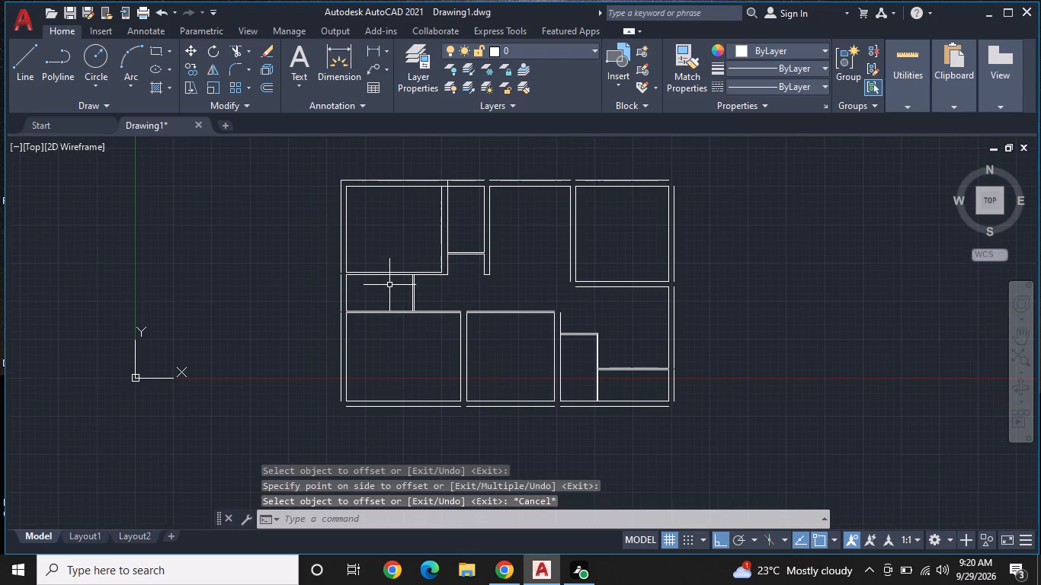
pyautogui.scroll(1, 373, 282)
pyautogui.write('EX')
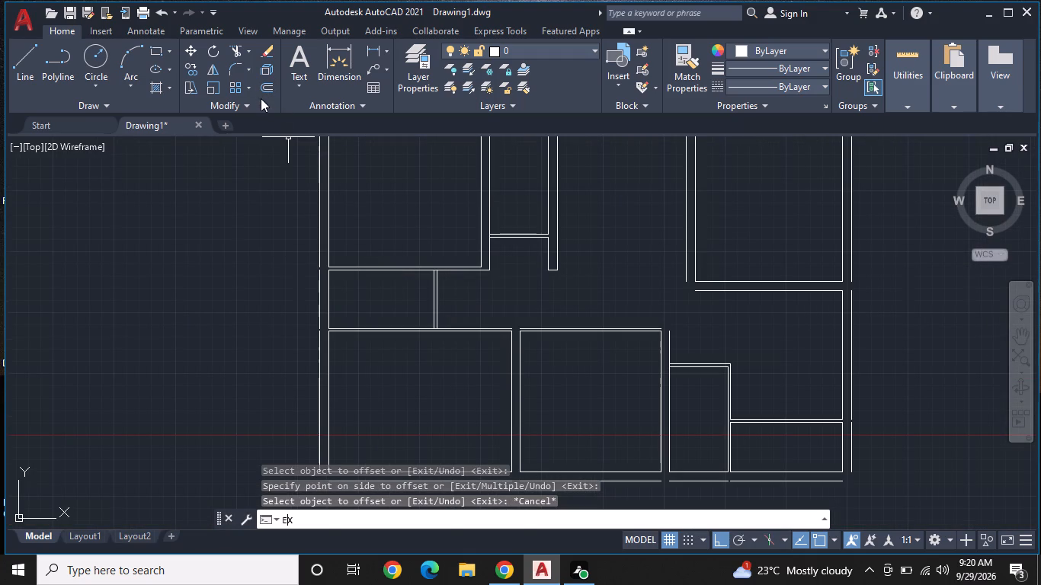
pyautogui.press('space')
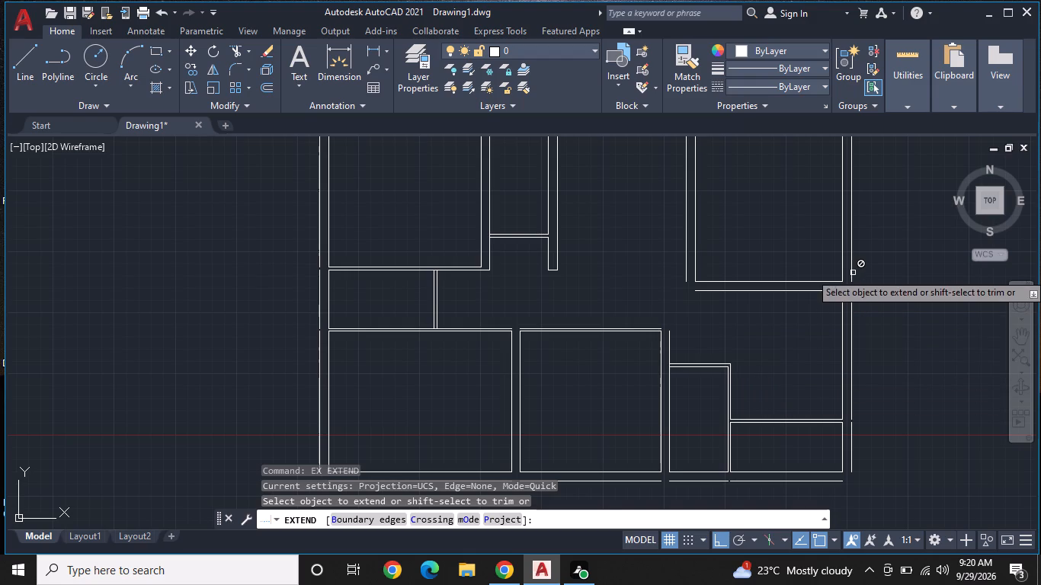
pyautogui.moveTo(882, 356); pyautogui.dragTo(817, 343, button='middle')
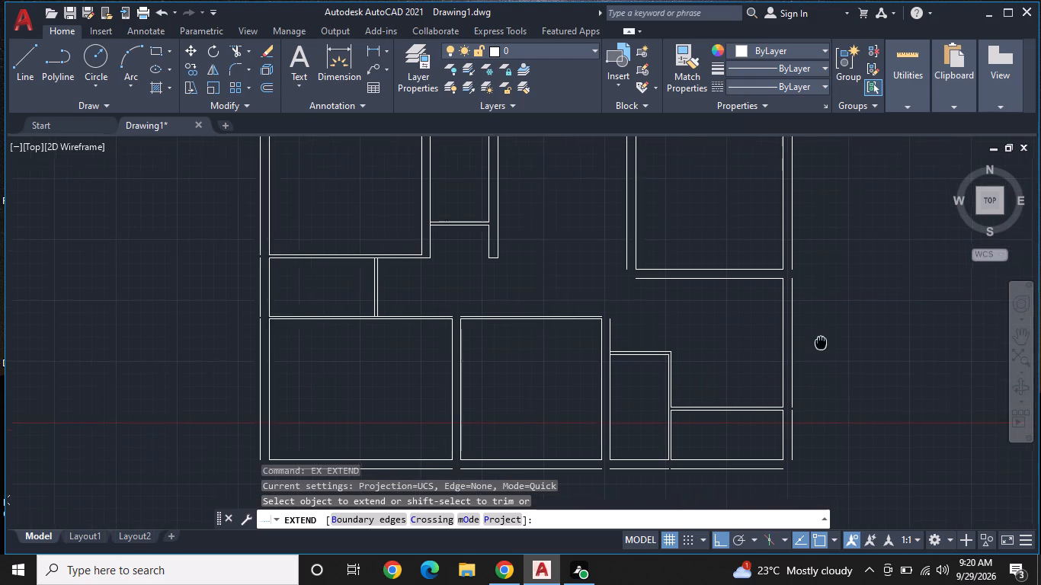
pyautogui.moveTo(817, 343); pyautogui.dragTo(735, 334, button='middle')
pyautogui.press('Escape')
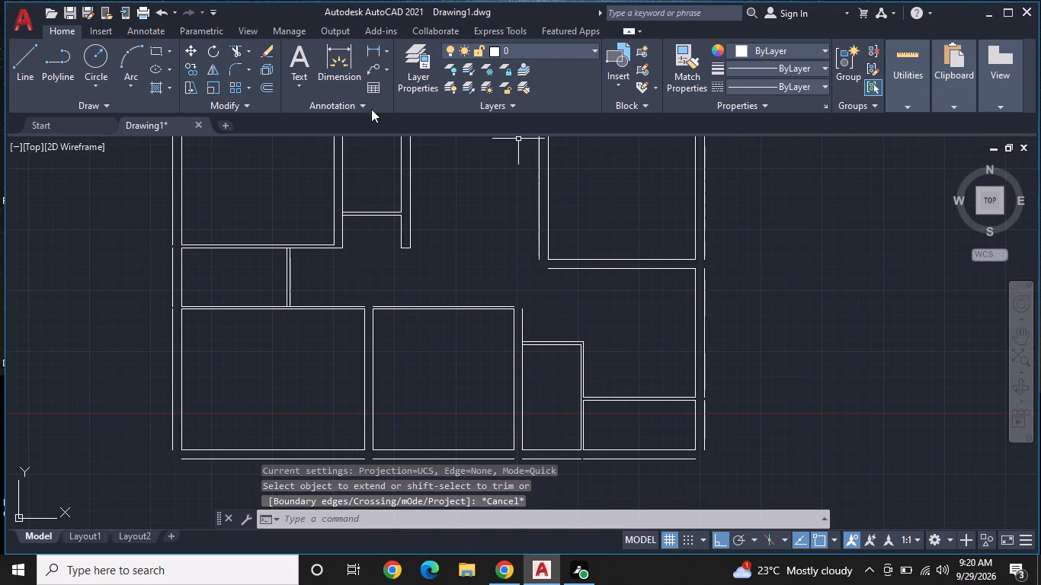
# Draw a line down the outer right wall from the 12'7" by 13' room's wall end to the lowest wall line's bottom end.
pyautogui.click(30, 55)
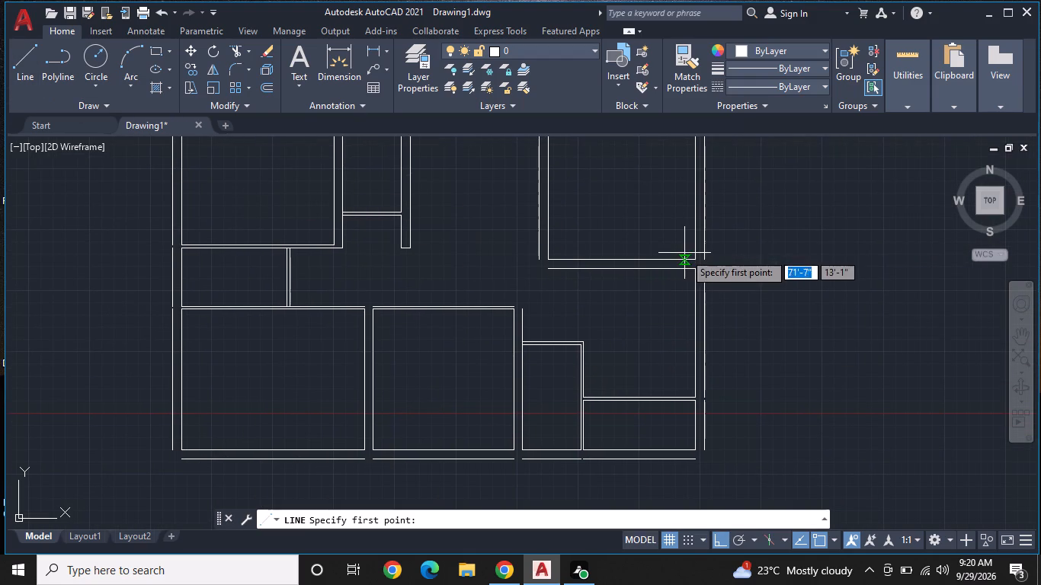
pyautogui.click(706, 261)
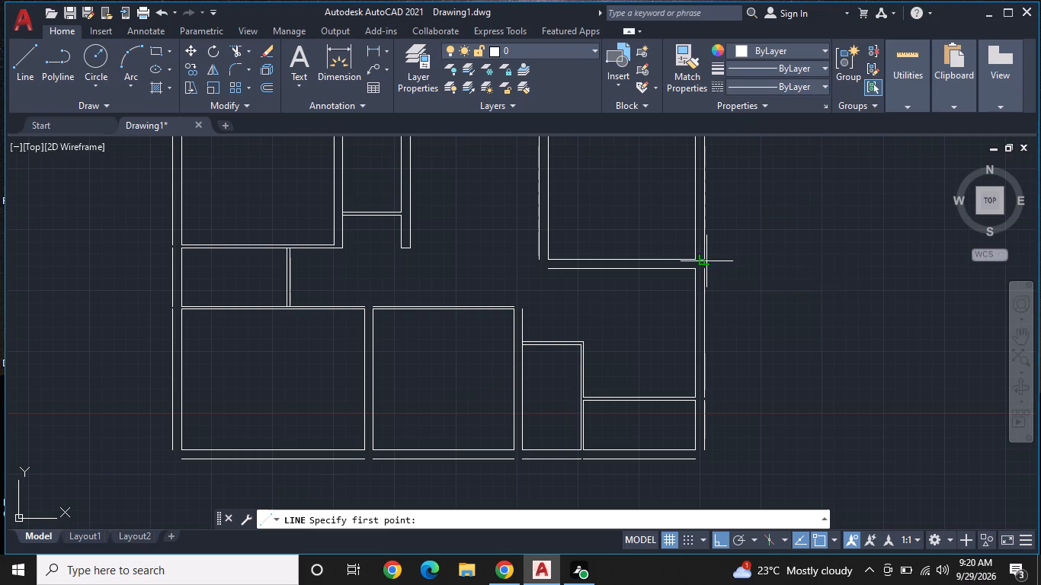
pyautogui.click(706, 279)
pyautogui.moveTo(706, 279); pyautogui.dragTo(703, 234, button='middle')
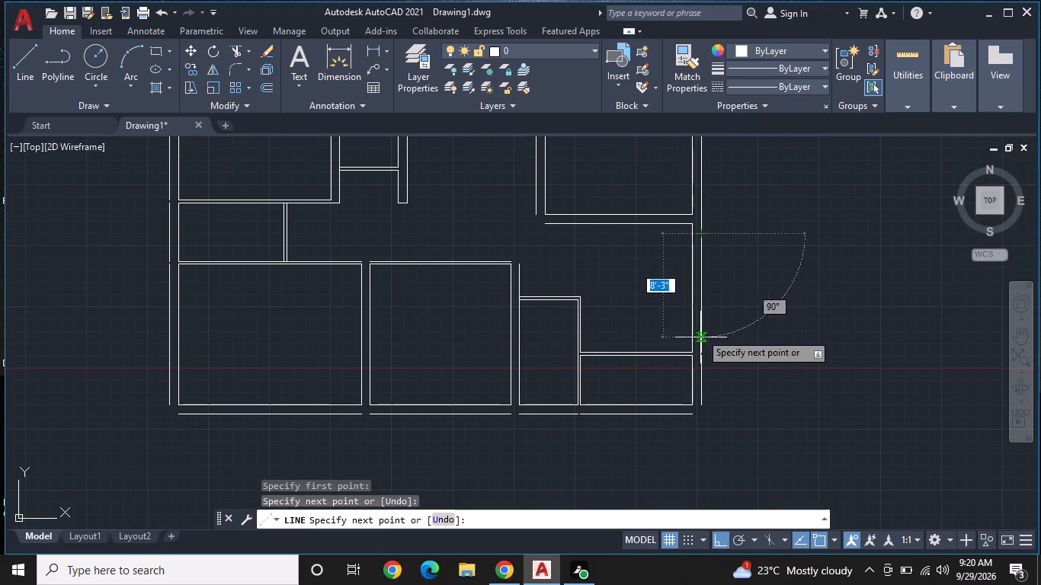
pyautogui.click(705, 404)
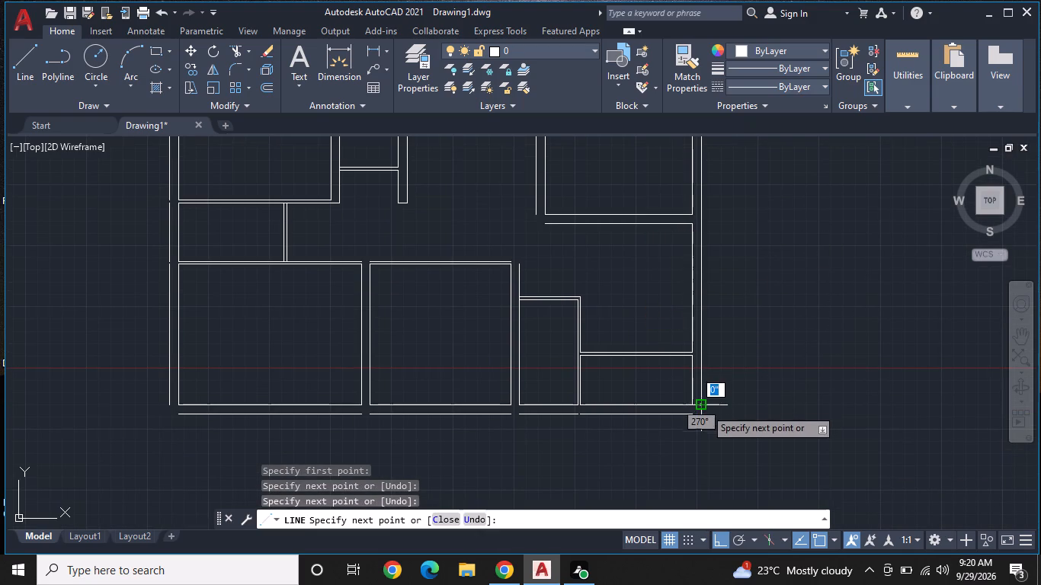
# Continue the line around the plan's bottom-right outer corner and left along the lowest wall line to meet the outer left wall's extension.
pyautogui.scroll(2, 697, 420)
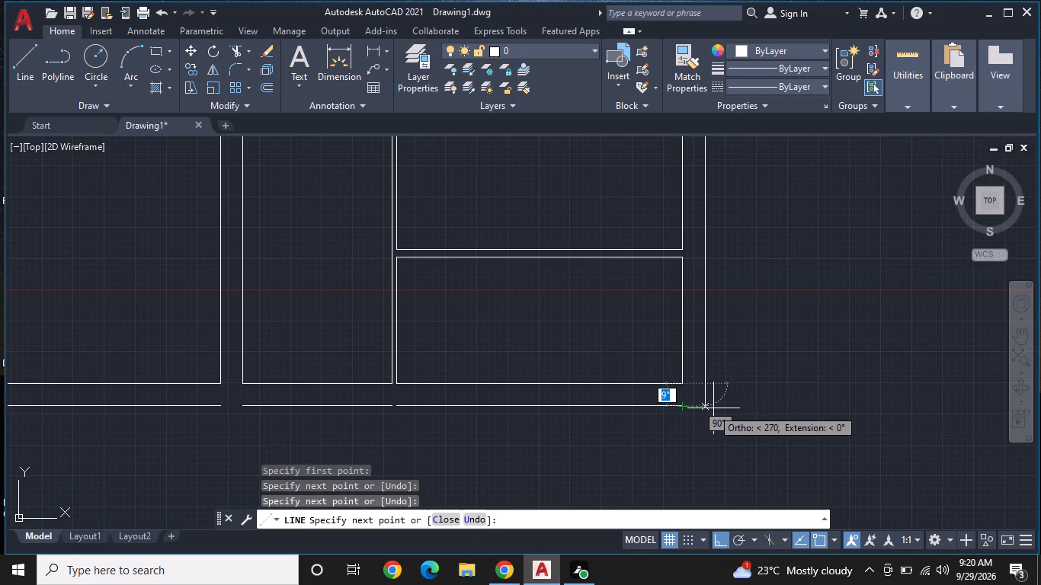
pyautogui.click(704, 408)
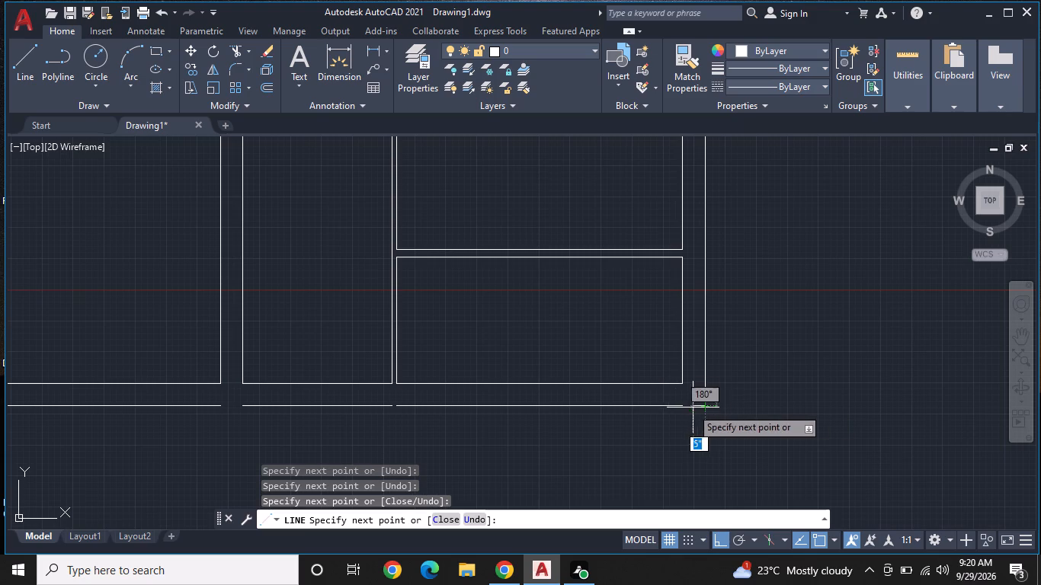
pyautogui.click(678, 407)
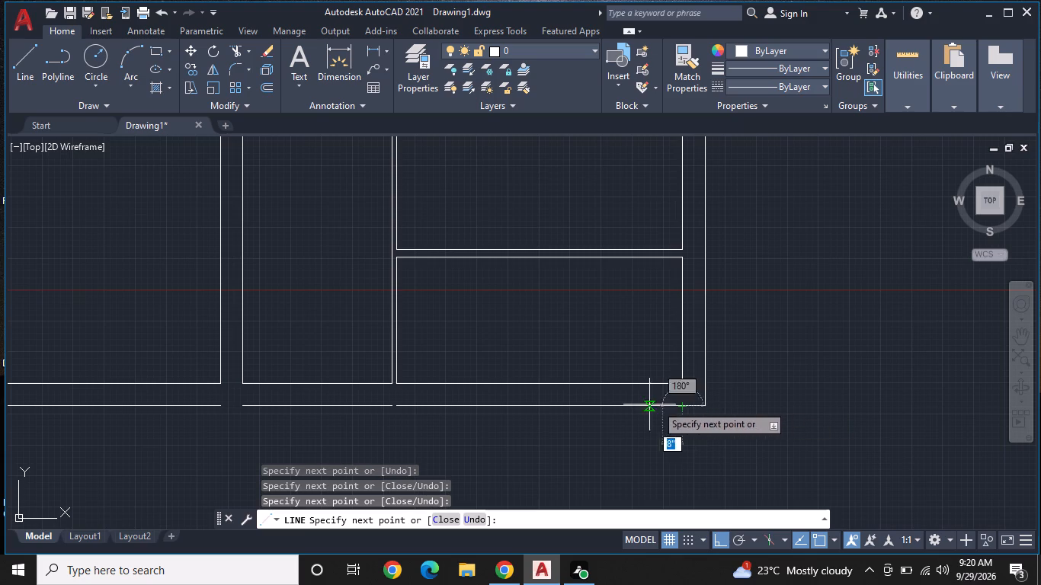
pyautogui.moveTo(492, 396); pyautogui.dragTo(800, 400, button='middle')
pyautogui.scroll(1, 709, 400)
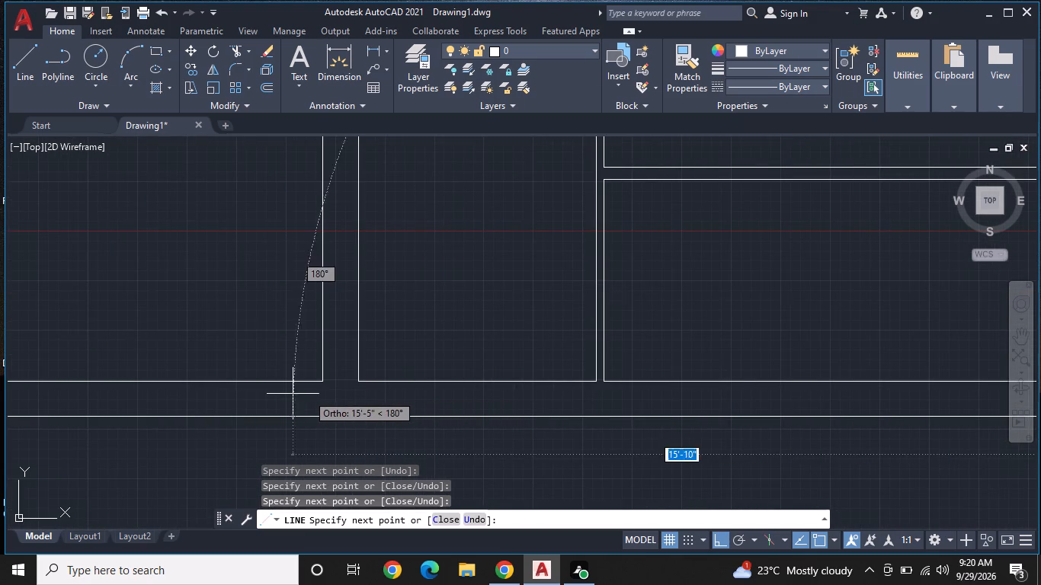
pyautogui.moveTo(268, 406); pyautogui.dragTo(742, 411, button='middle')
pyautogui.moveTo(325, 382); pyautogui.dragTo(638, 289, button='middle')
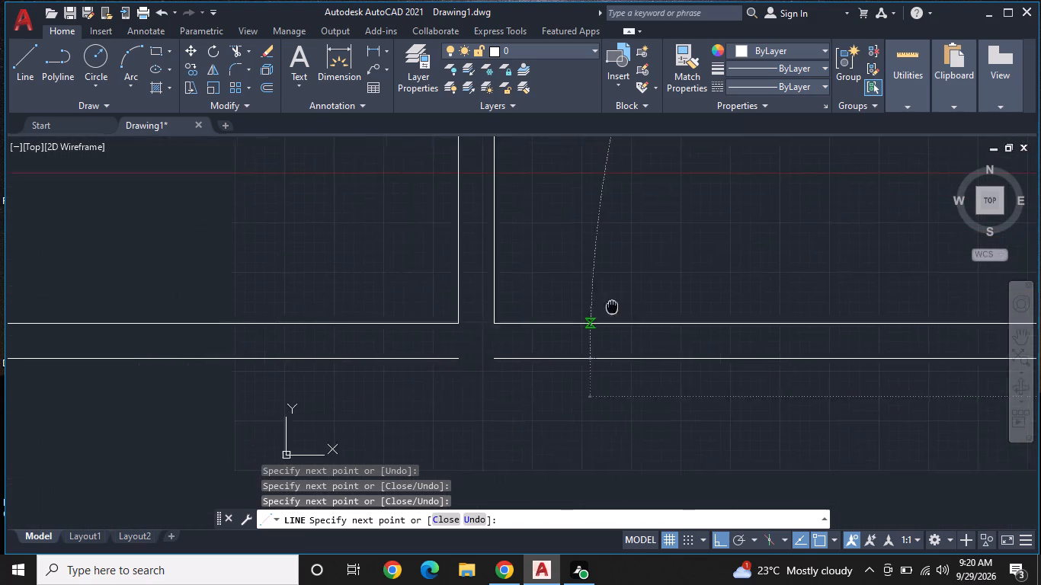
pyautogui.moveTo(638, 289); pyautogui.dragTo(650, 282, button='middle')
pyautogui.scroll(-1, 639, 287)
pyautogui.scroll(-1, 482, 302)
pyautogui.moveTo(451, 303); pyautogui.dragTo(631, 310, button='middle')
pyautogui.middleClick(631, 310)
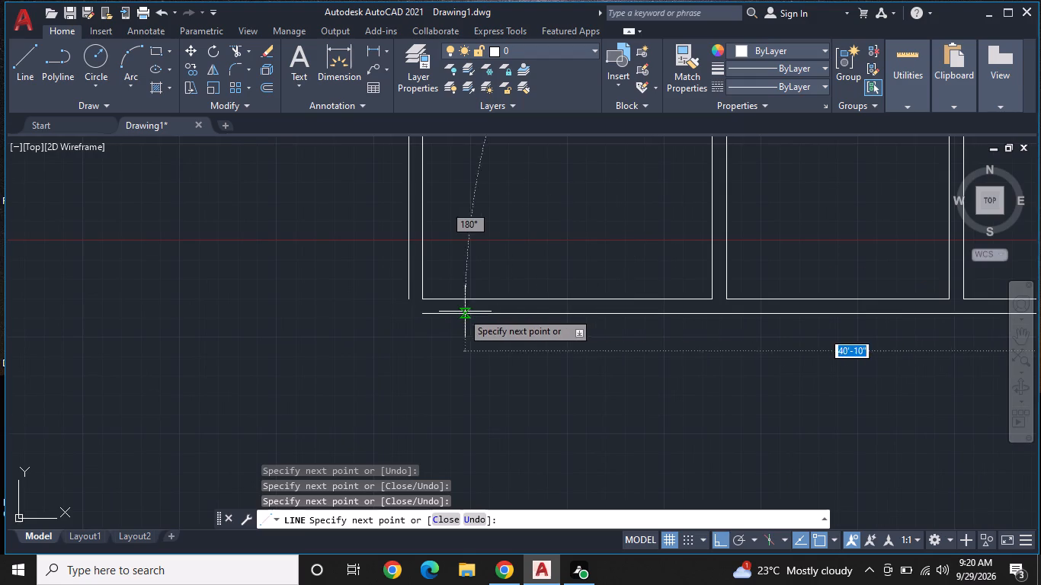
pyautogui.scroll(2, 428, 311)
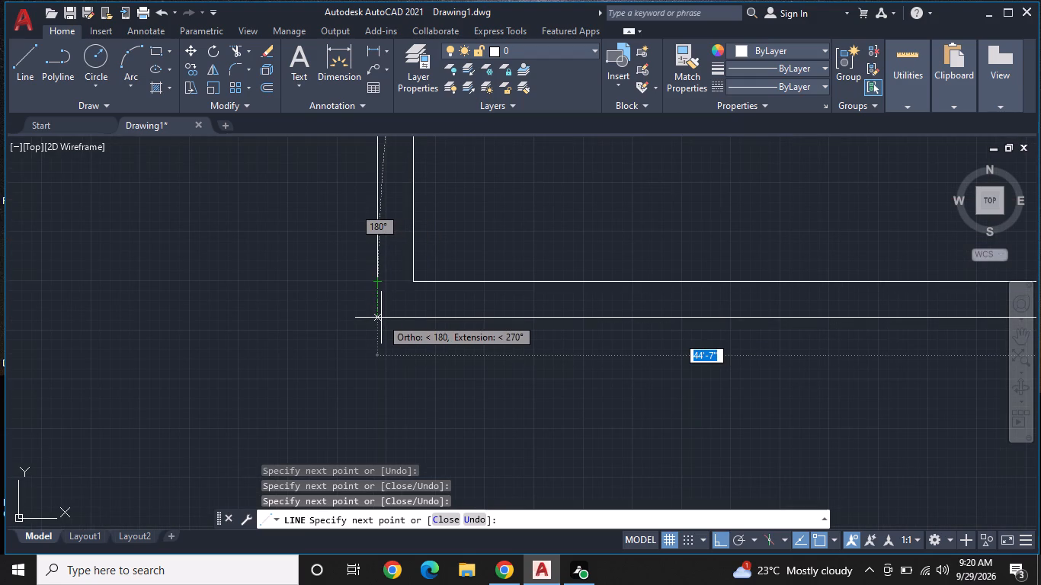
pyautogui.click(378, 317)
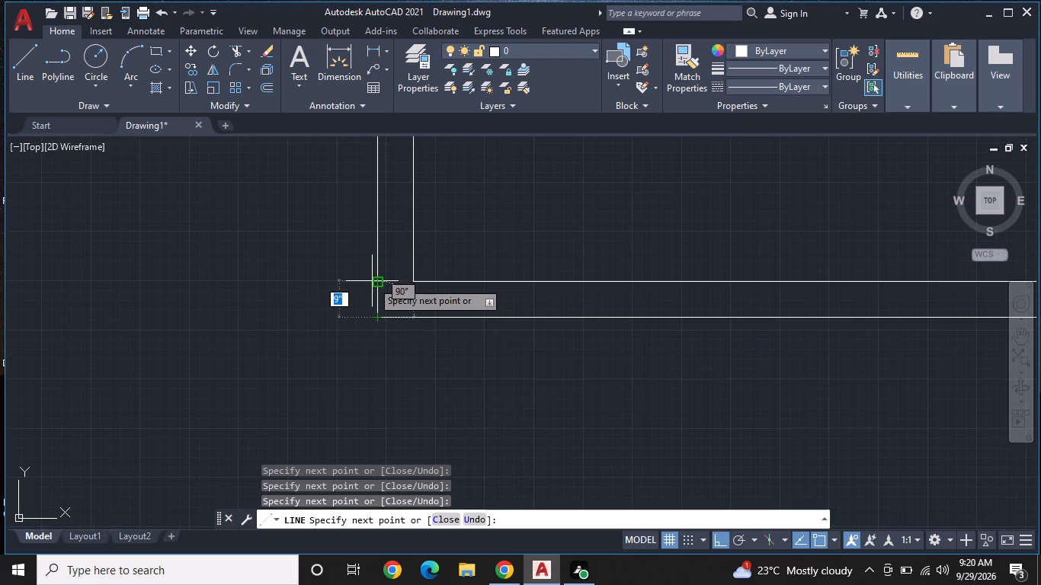
# Continue the line up the outer left wall to the bottom end of the top-left room's outer wall line.
pyautogui.click(381, 283)
pyautogui.moveTo(380, 217); pyautogui.dragTo(383, 344, button='middle')
pyautogui.scroll(-2, 383, 344)
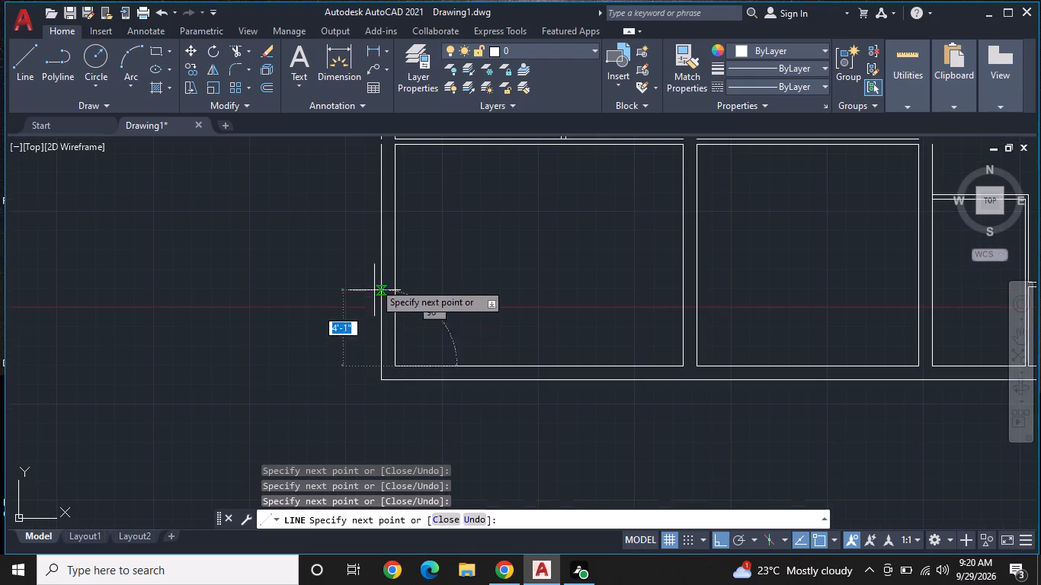
pyautogui.moveTo(382, 222); pyautogui.dragTo(377, 407, button='middle')
pyautogui.moveTo(367, 216); pyautogui.dragTo(364, 338, button='middle')
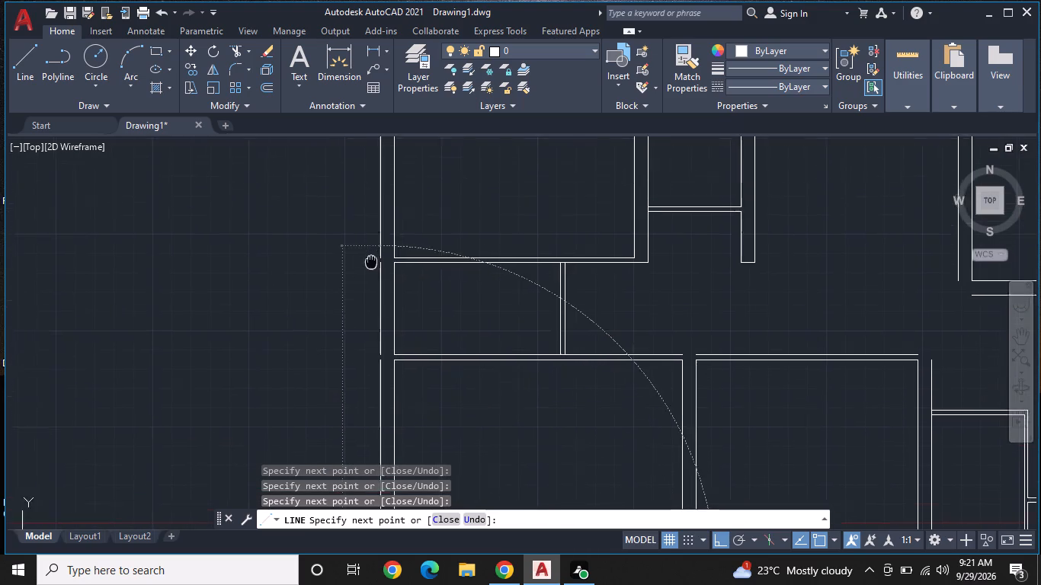
pyautogui.moveTo(364, 338); pyautogui.dragTo(354, 434, button='middle')
pyautogui.moveTo(367, 356); pyautogui.dragTo(378, 239, button='middle')
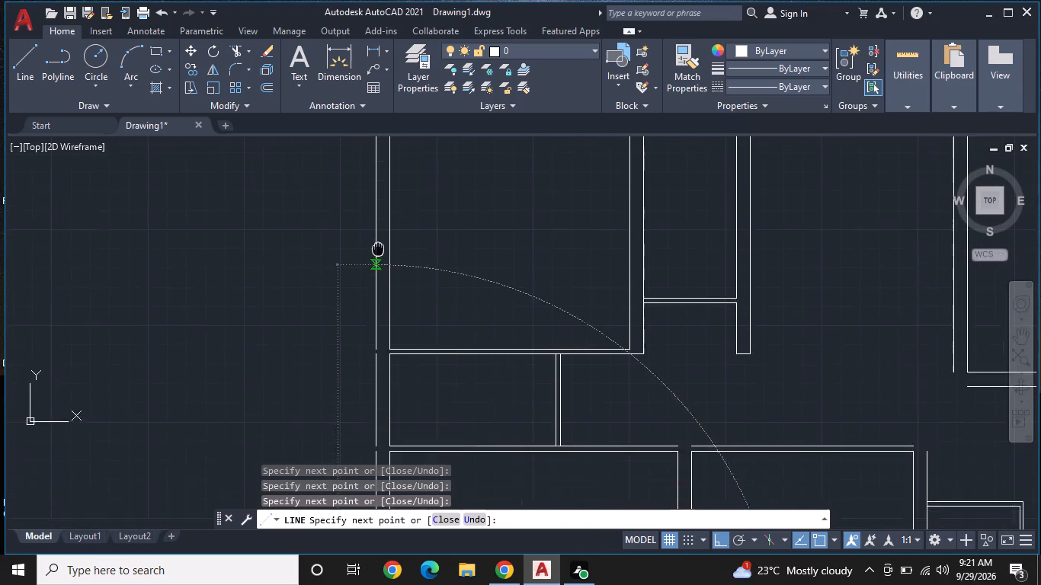
pyautogui.moveTo(378, 239); pyautogui.dragTo(378, 224, button='middle')
pyautogui.scroll(2, 376, 337)
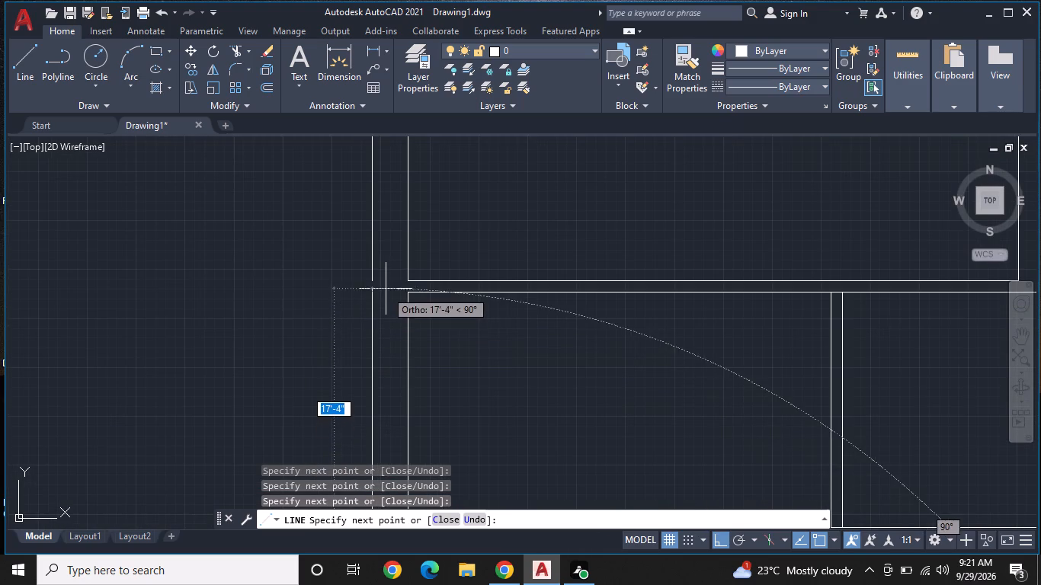
pyautogui.click(375, 279)
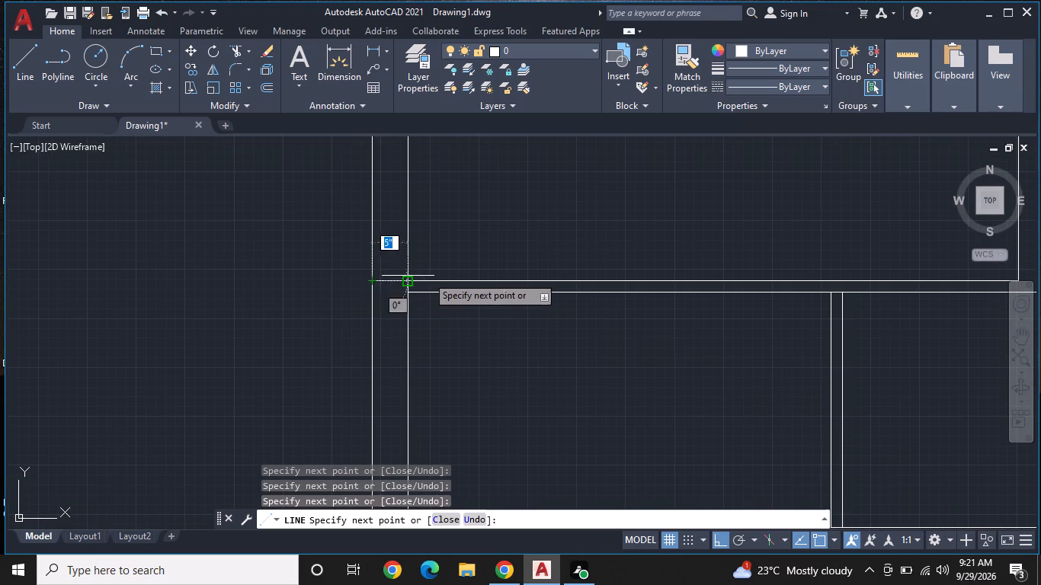
pyautogui.press('Escape')
# Draw a line about 25'9" right along the top outer wall to the plan's top-right corner, and 9" down to the right wall line.
pyautogui.scroll(-4, 467, 278)
pyautogui.moveTo(578, 320); pyautogui.dragTo(494, 330, button='middle')
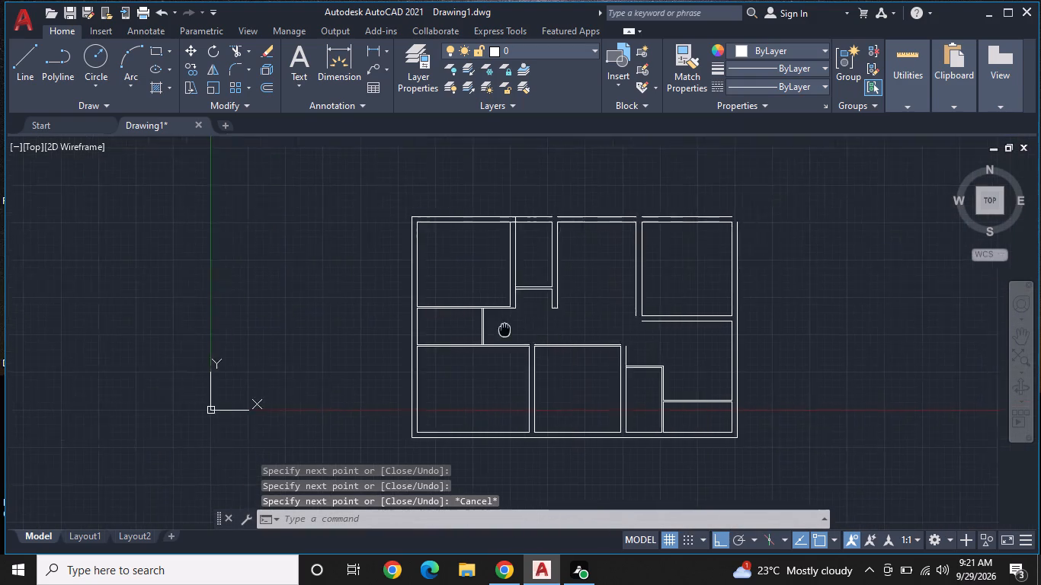
pyautogui.moveTo(494, 330); pyautogui.dragTo(427, 315, button='middle')
pyautogui.scroll(1, 447, 310)
pyautogui.moveTo(629, 276); pyautogui.dragTo(528, 395, button='middle')
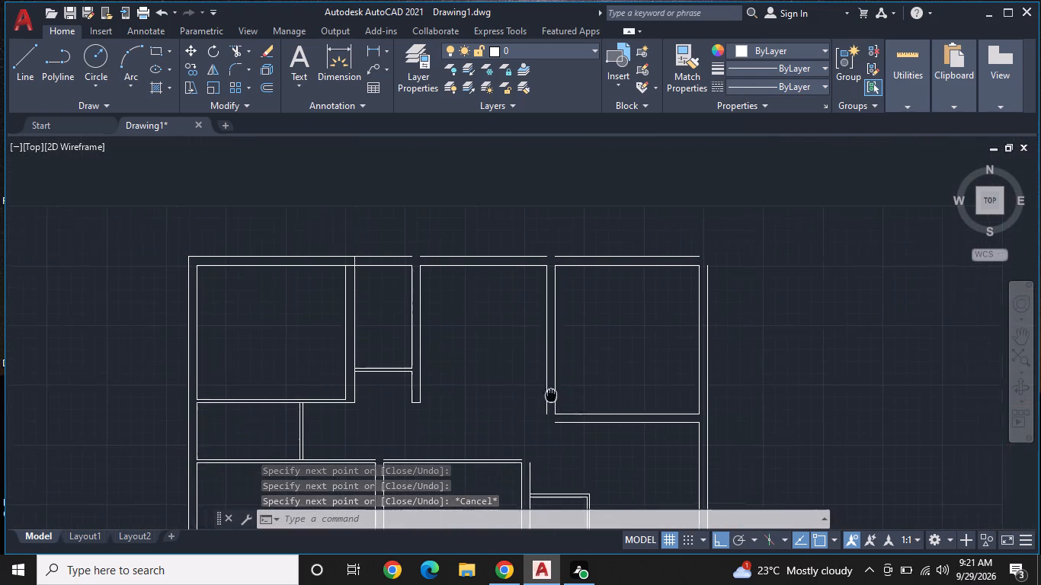
pyautogui.moveTo(528, 395); pyautogui.dragTo(449, 390, button='middle')
pyautogui.press('space')
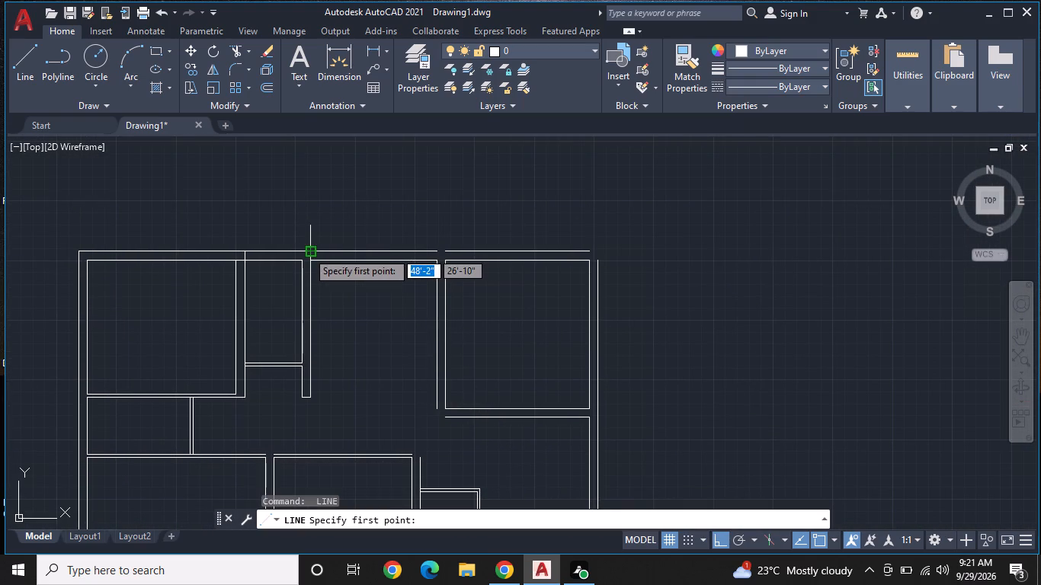
pyautogui.click(297, 251)
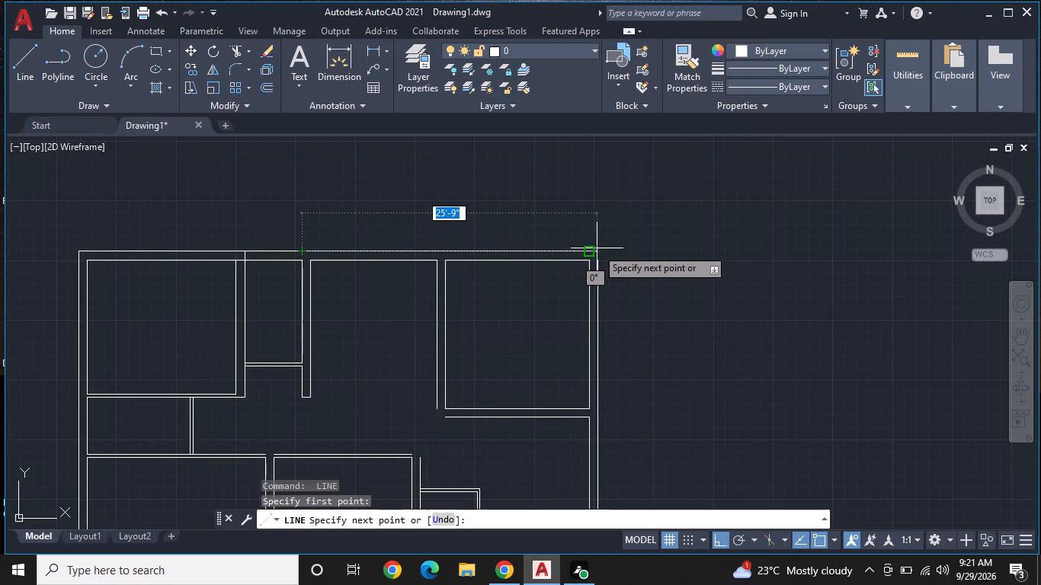
pyautogui.scroll(2, 600, 257)
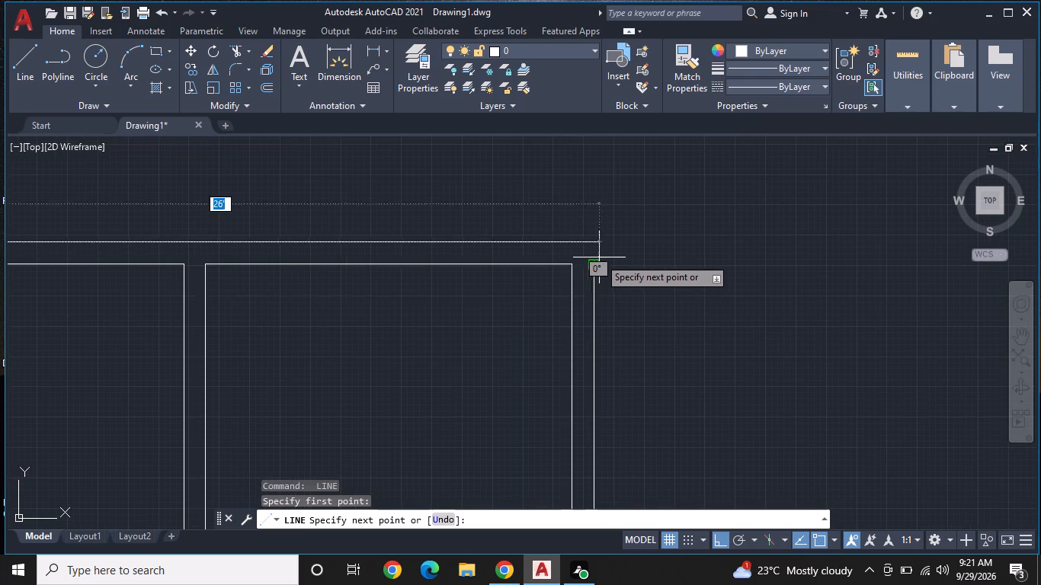
pyautogui.click(594, 241)
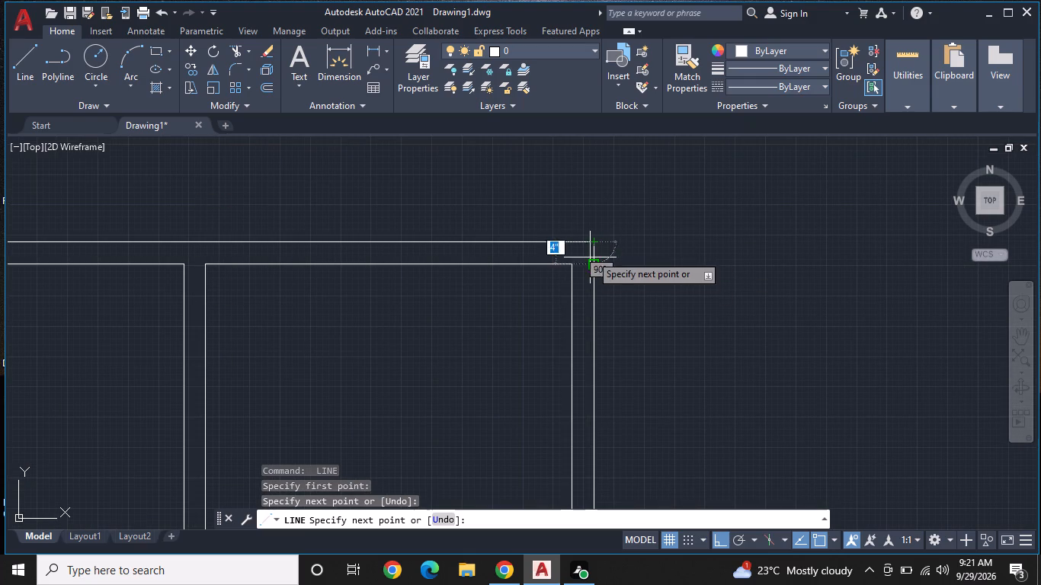
pyautogui.click(593, 266)
pyautogui.press('Escape')
# Trim the short dividing-wall piece that crosses the top outer wall's thickness beside the top-left room.
pyautogui.scroll(-2, 596, 279)
pyautogui.moveTo(605, 298); pyautogui.dragTo(698, 205, button='middle')
pyautogui.moveTo(675, 287); pyautogui.dragTo(796, 245, button='middle')
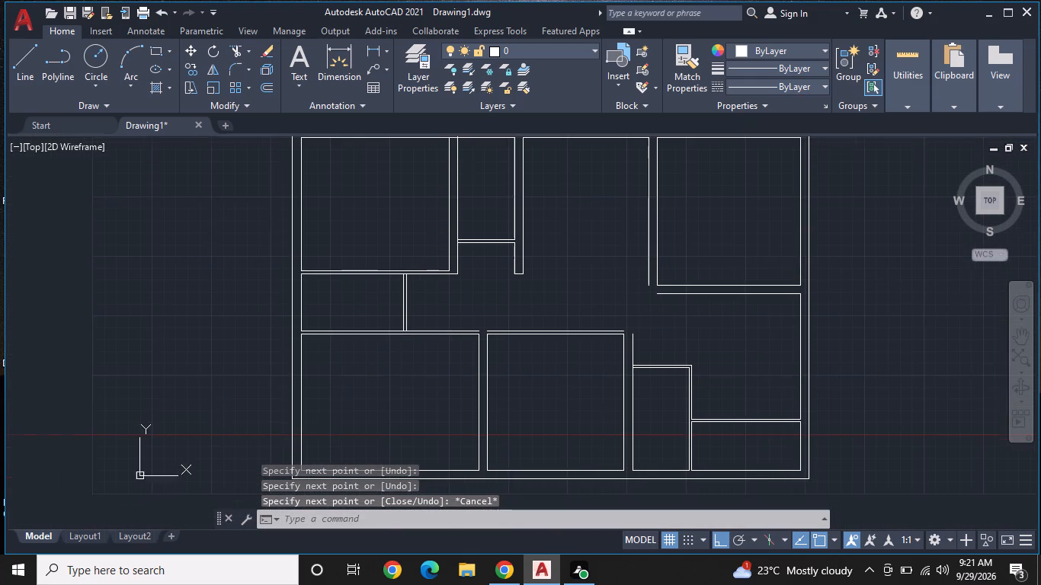
pyautogui.moveTo(538, 293); pyautogui.dragTo(550, 347, button='middle')
pyautogui.scroll(2, 504, 244)
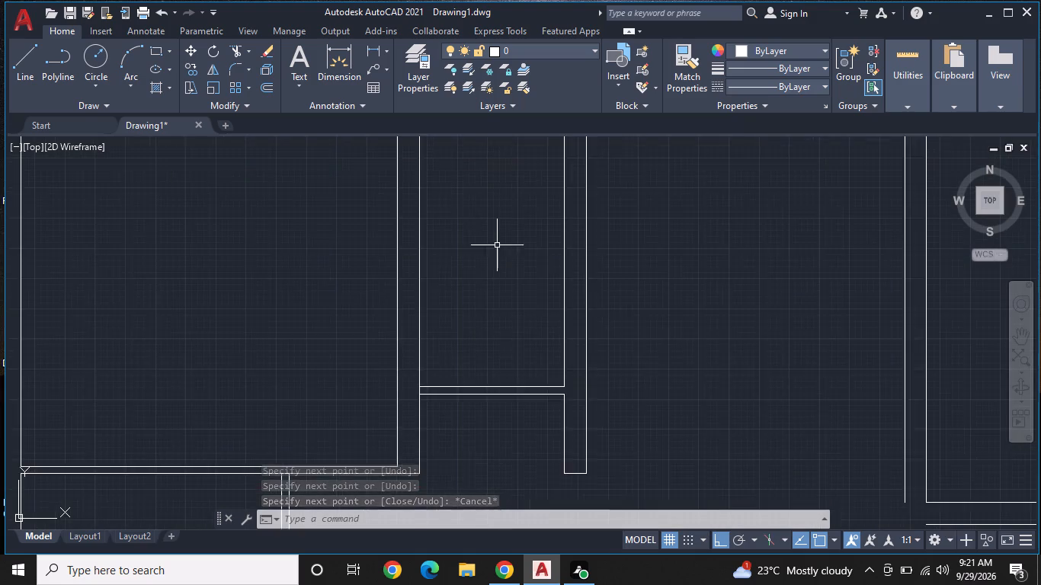
pyautogui.moveTo(497, 255); pyautogui.dragTo(492, 323, button='middle')
pyautogui.press('t')
pyautogui.write('R')
pyautogui.press('space')
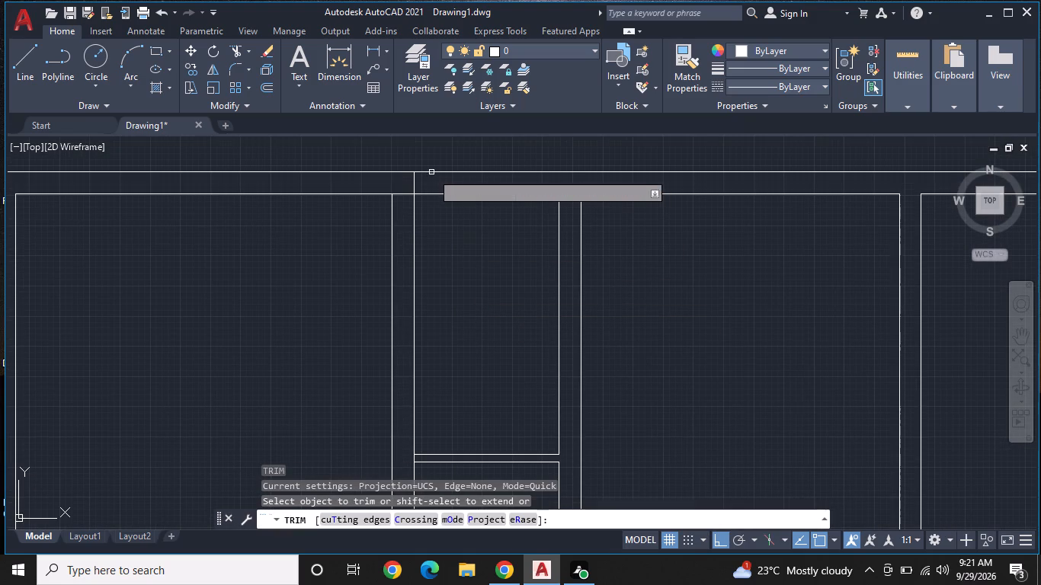
pyautogui.click(412, 182)
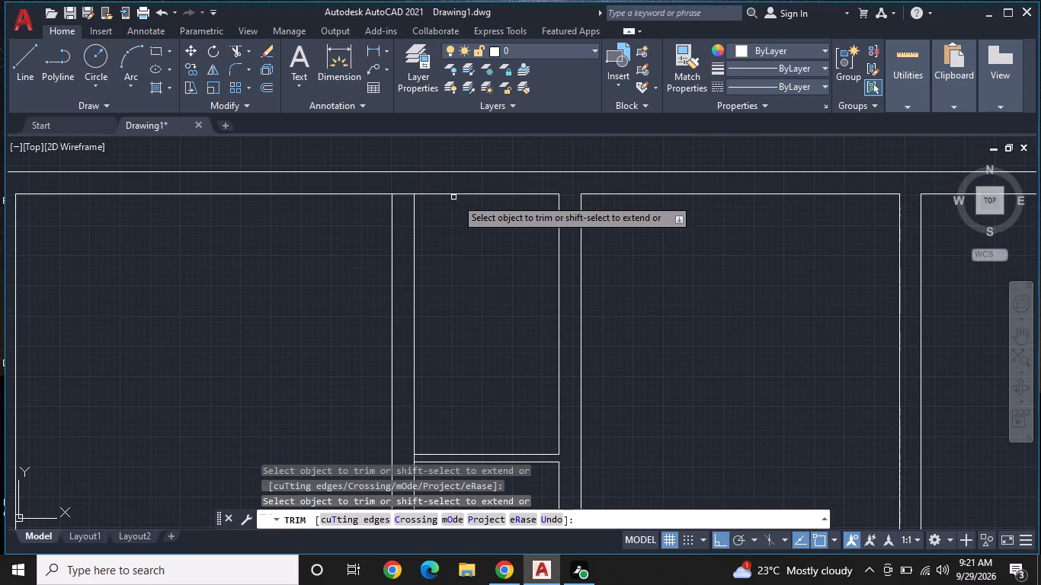
pyautogui.scroll(-2, 504, 257)
pyautogui.moveTo(504, 295); pyautogui.dragTo(494, 232, button='middle')
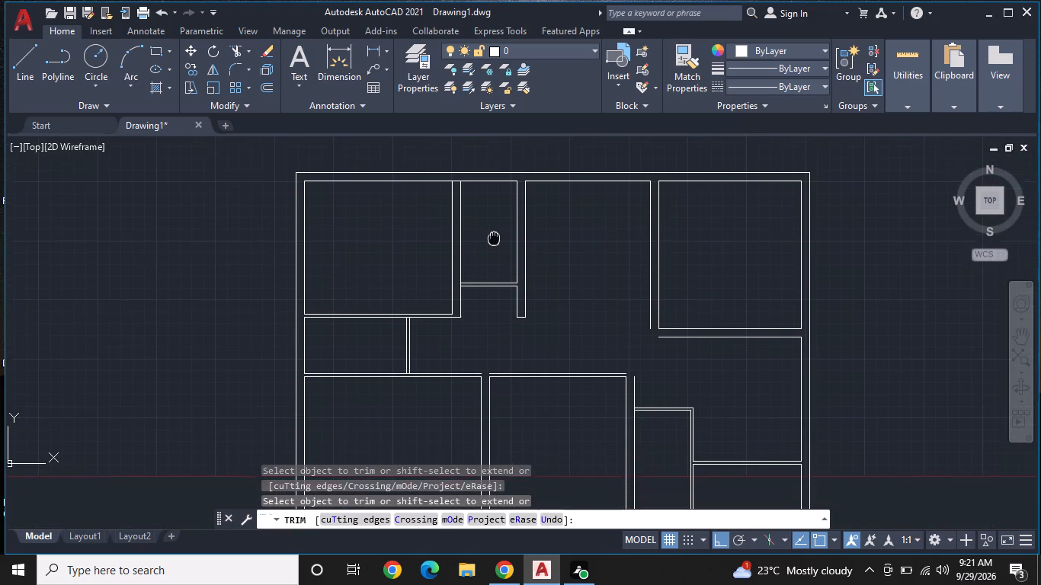
pyautogui.moveTo(494, 232); pyautogui.dragTo(494, 229, button='middle')
pyautogui.moveTo(496, 286); pyautogui.dragTo(519, 254, button='middle')
pyautogui.scroll(1, 519, 254)
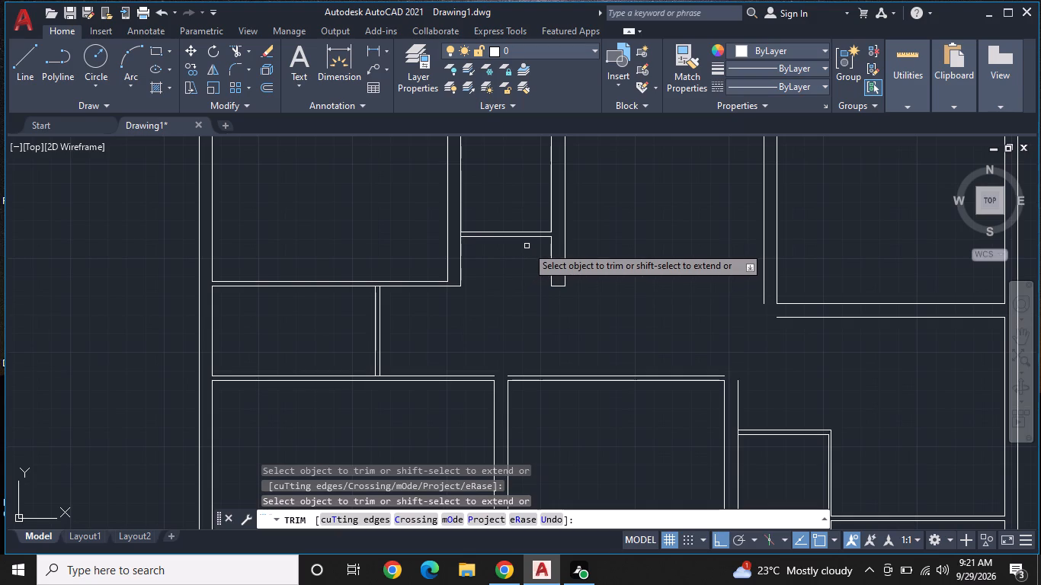
pyautogui.moveTo(511, 273); pyautogui.dragTo(520, 258, button='middle')
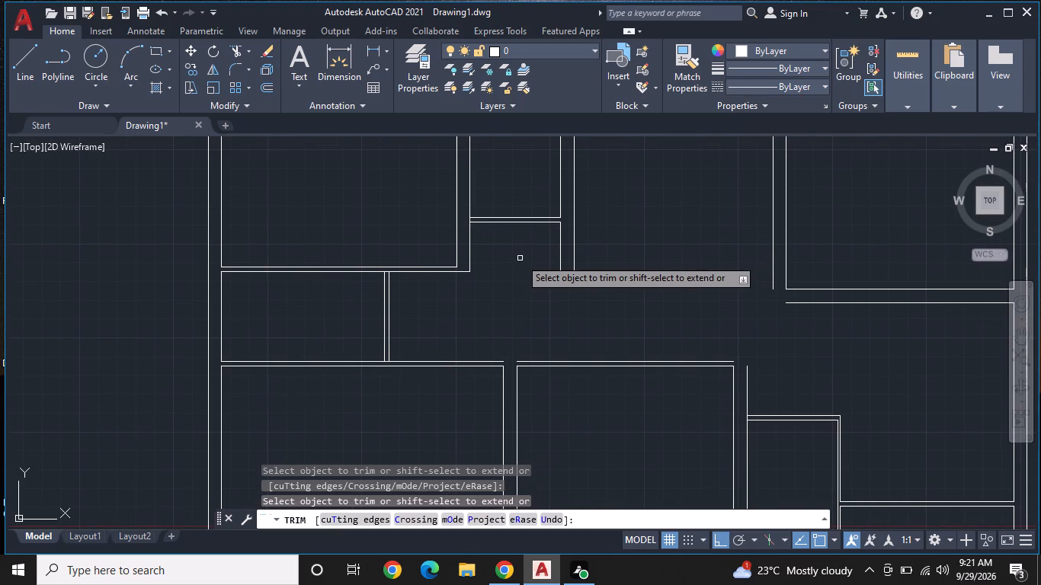
pyautogui.moveTo(485, 293); pyautogui.dragTo(524, 320, button='middle')
pyautogui.press('Escape')
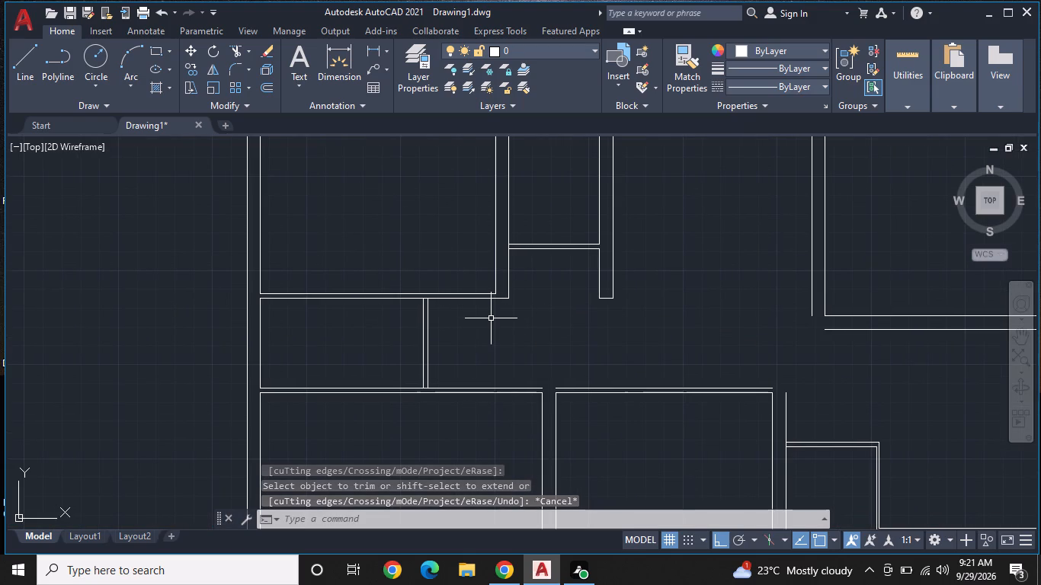
# From the top end of the short 3" partition's right line, draw a 3' line right along the wall and a 3' line up.
pyautogui.scroll(1, 490, 310)
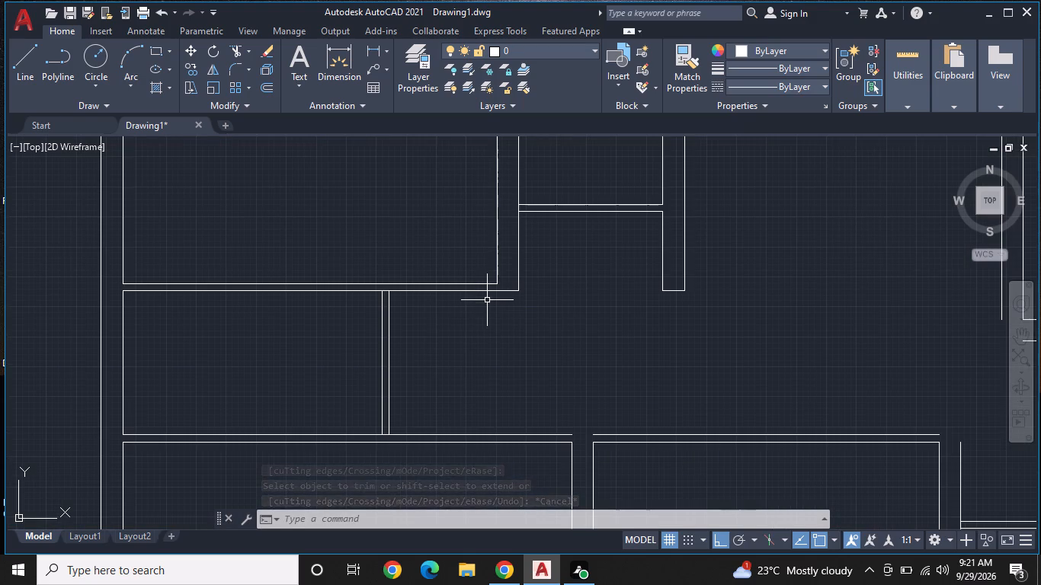
pyautogui.write('L')
pyautogui.press('space')
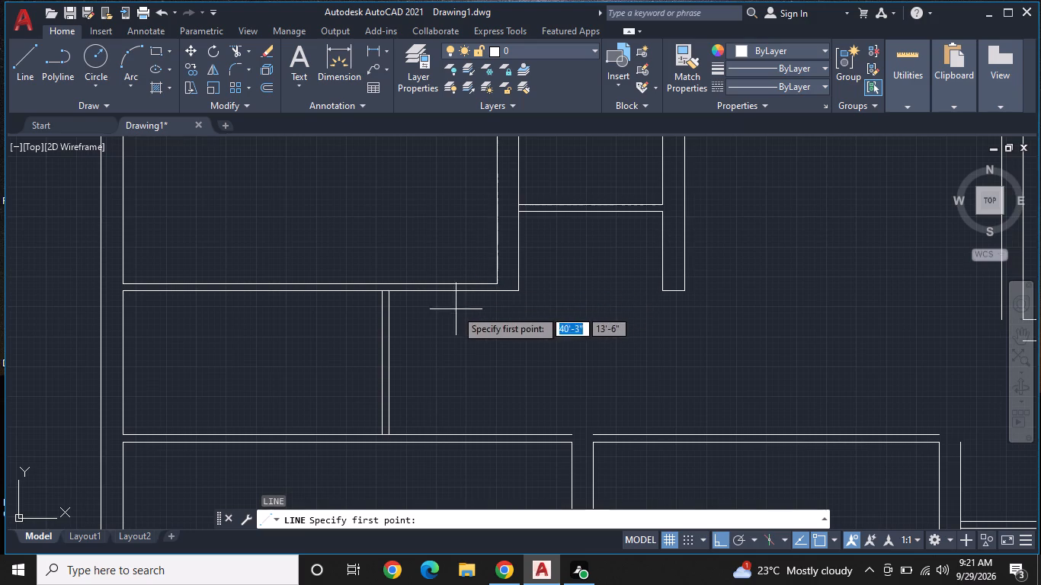
pyautogui.click(392, 291)
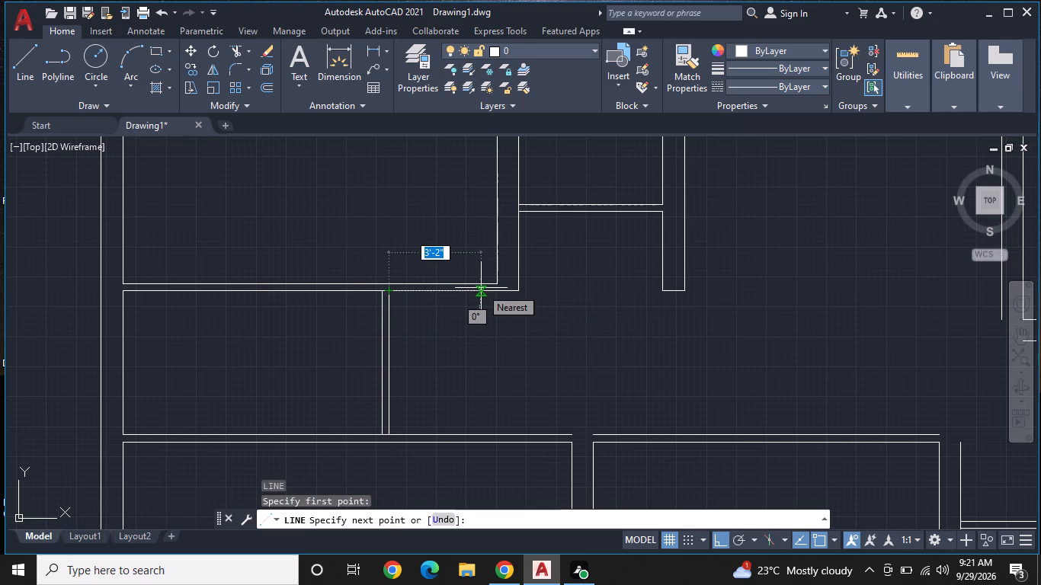
pyautogui.press('3')
pyautogui.press("'")
pyautogui.press('Return')
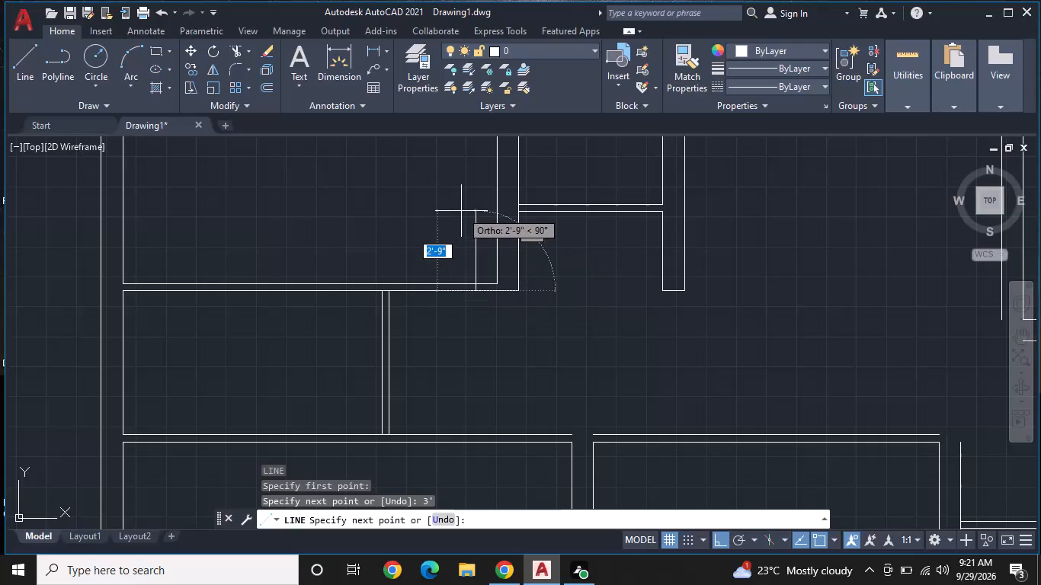
pyautogui.write("3'")
pyautogui.press('Return')
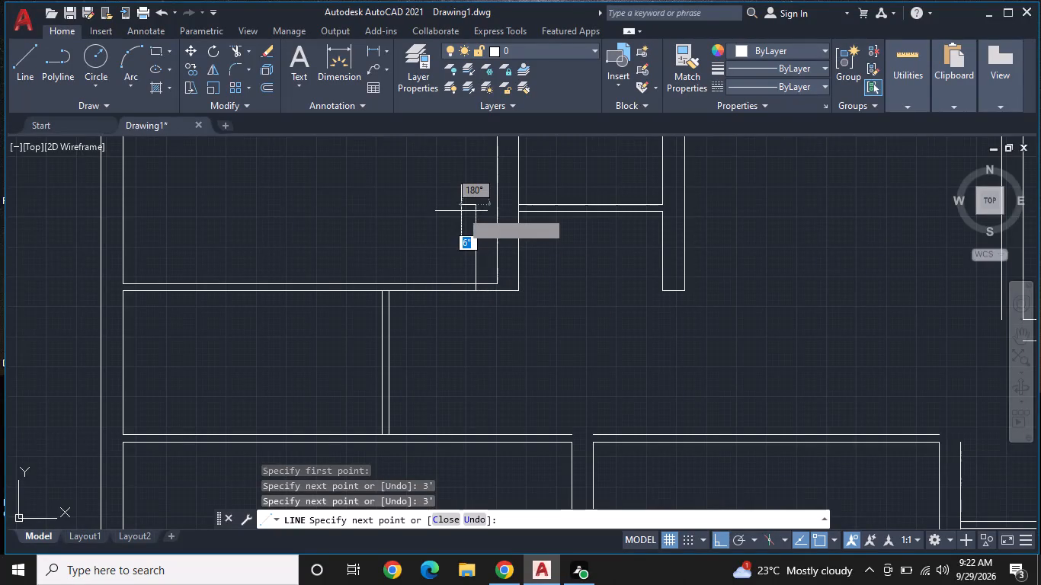
pyautogui.press('Escape')
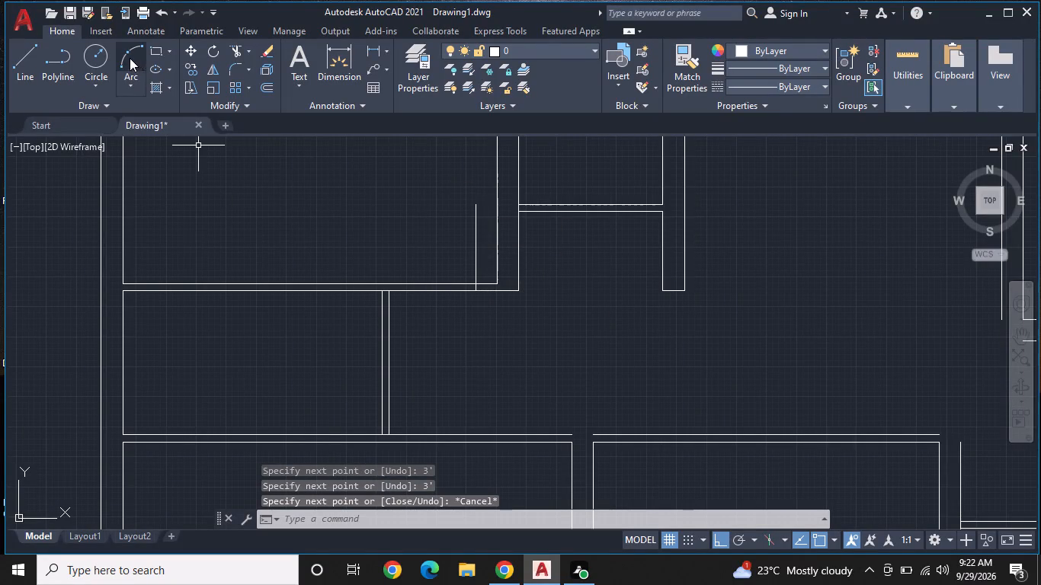
# Draw the door swing as a Start, End, Direction arc from the 3' door line's top end to the partition's top right corner.
pyautogui.click(126, 83)
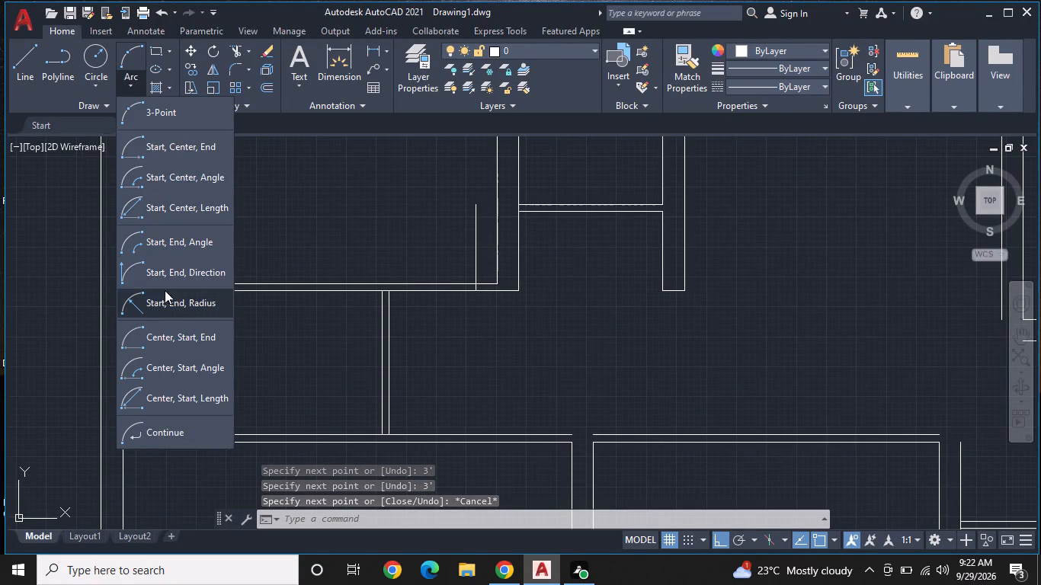
pyautogui.click(166, 274)
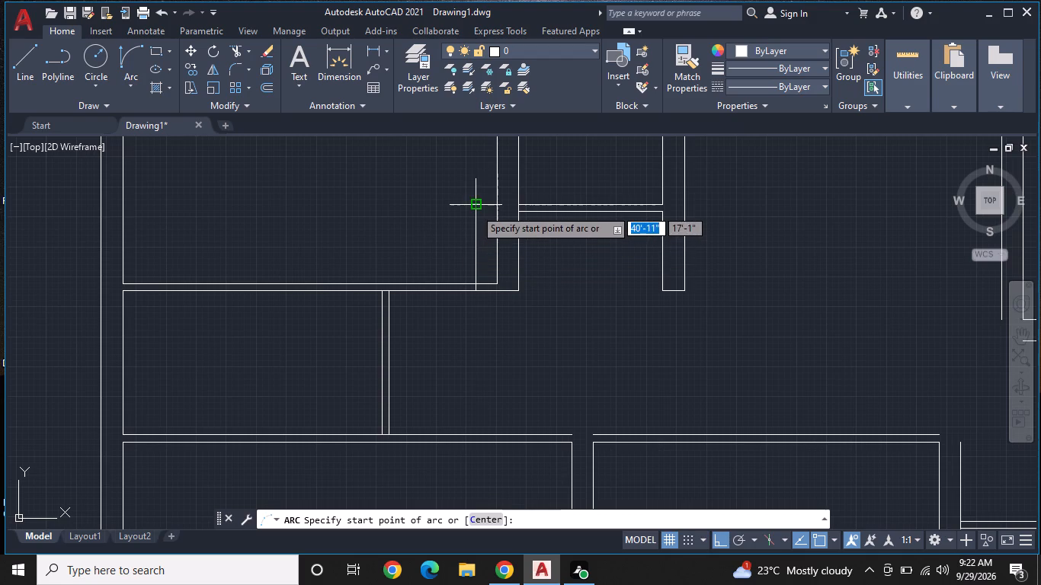
pyautogui.click(475, 209)
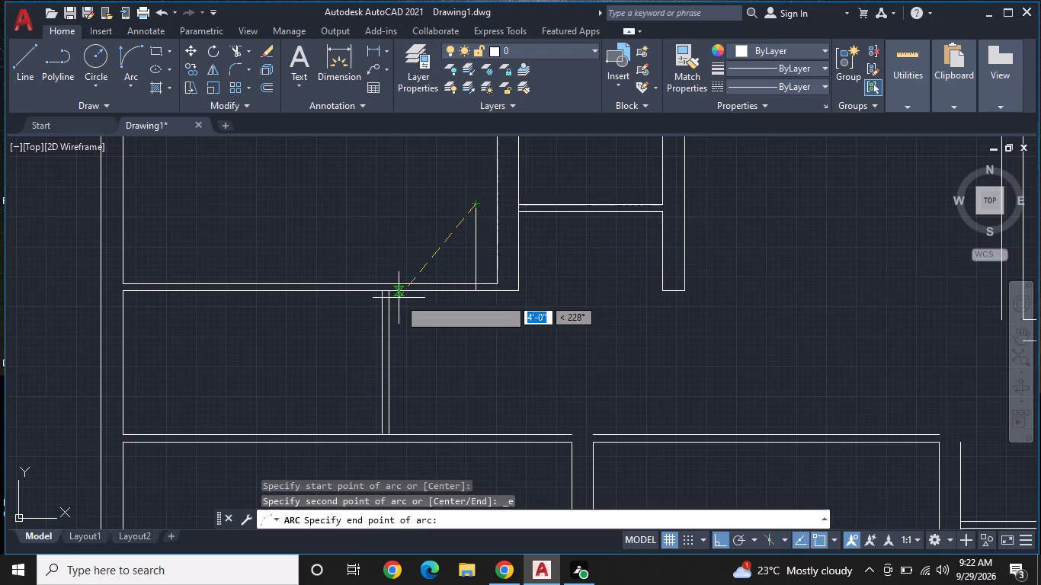
pyautogui.click(392, 294)
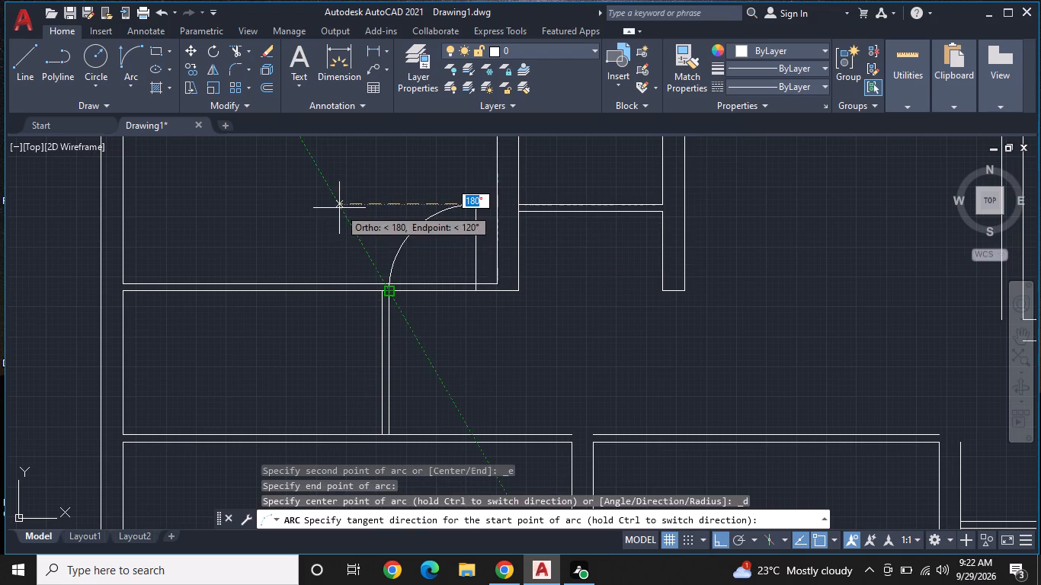
pyautogui.click(339, 208)
# Offset the 3' vertical door line 1" to the left to give the door leaf its thickness.
pyautogui.click(267, 87)
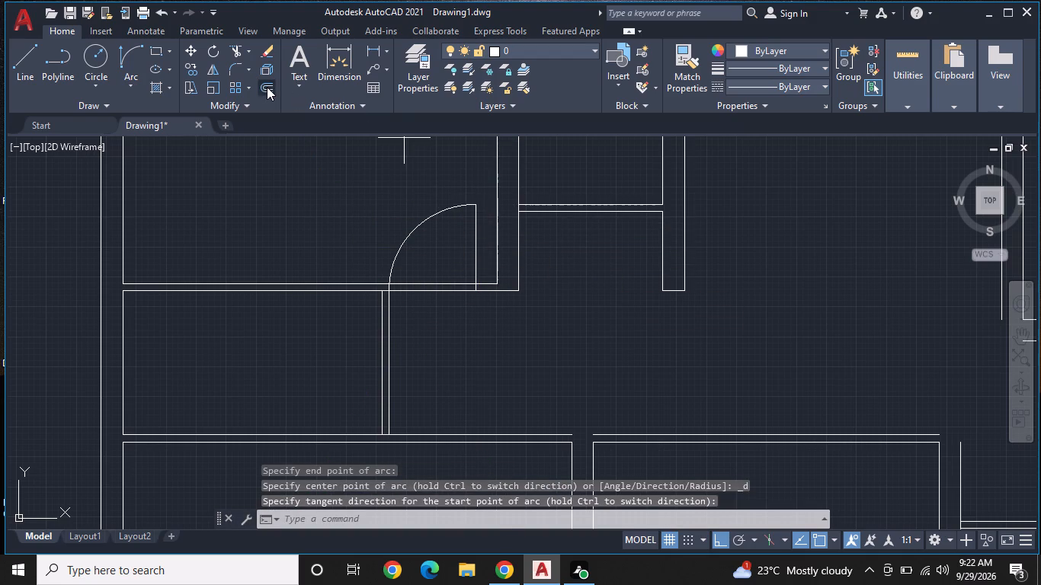
pyautogui.press('1')
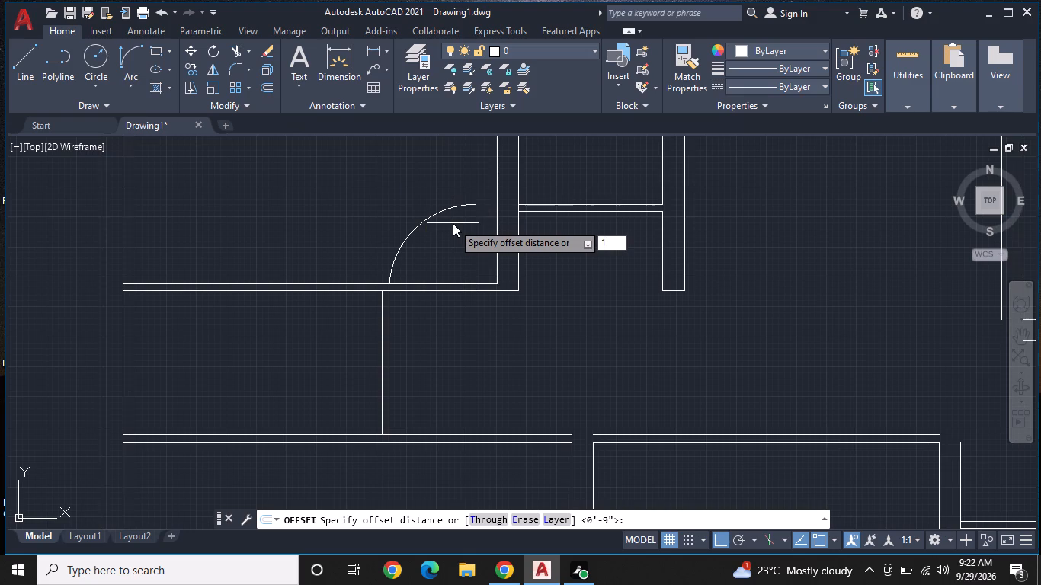
pyautogui.hotkey('shift', '"')
pyautogui.press('Return')
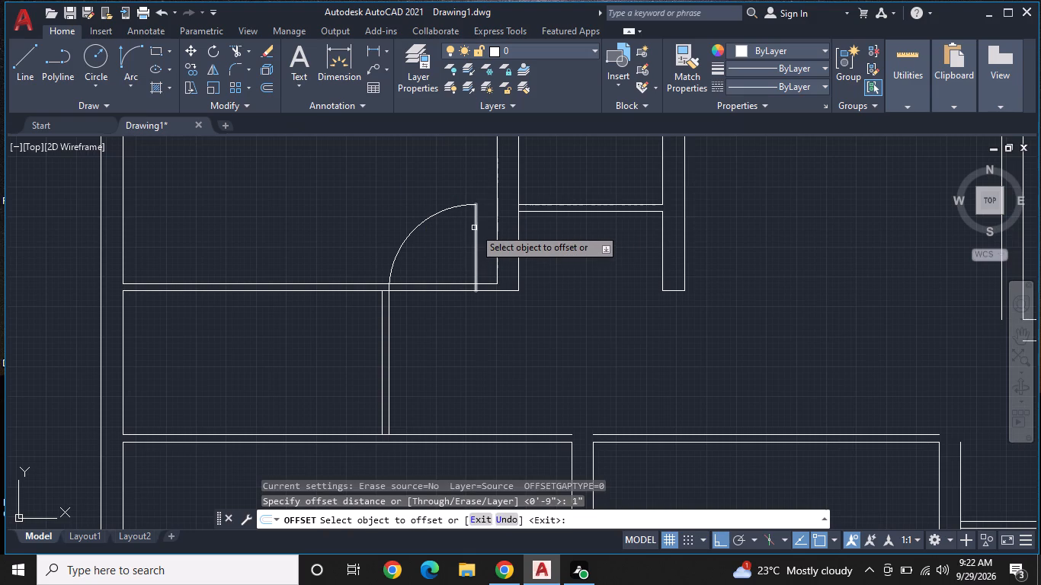
pyautogui.click(474, 228)
pyautogui.click(448, 232)
pyautogui.moveTo(455, 251); pyautogui.dragTo(460, 227, button='middle')
pyautogui.press('Escape')
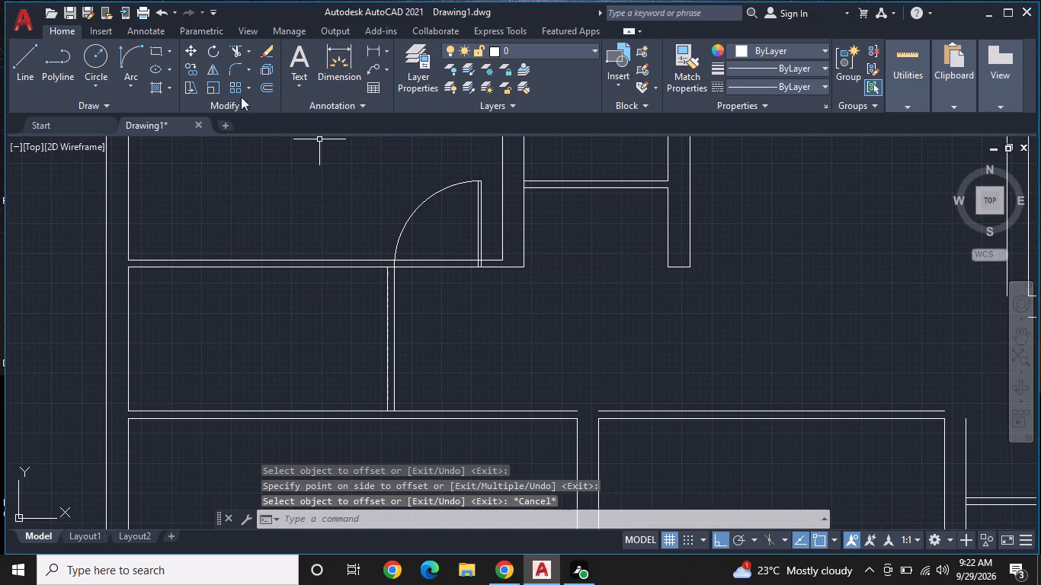
# Trim both horizontal wall lines between the partition and the door leaf to open the doorway.
pyautogui.click(231, 50)
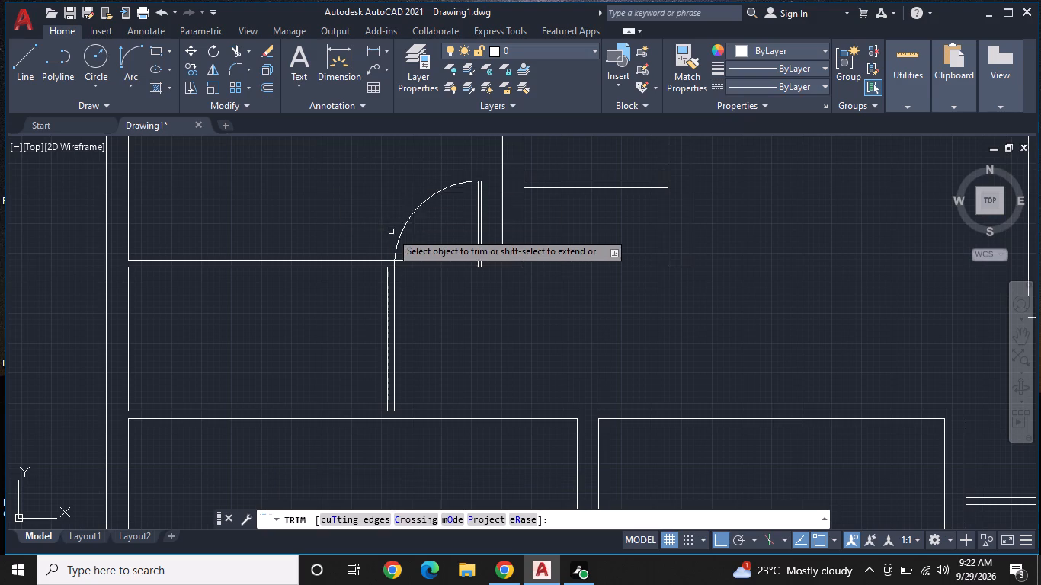
pyautogui.click(427, 250)
pyautogui.click(431, 292)
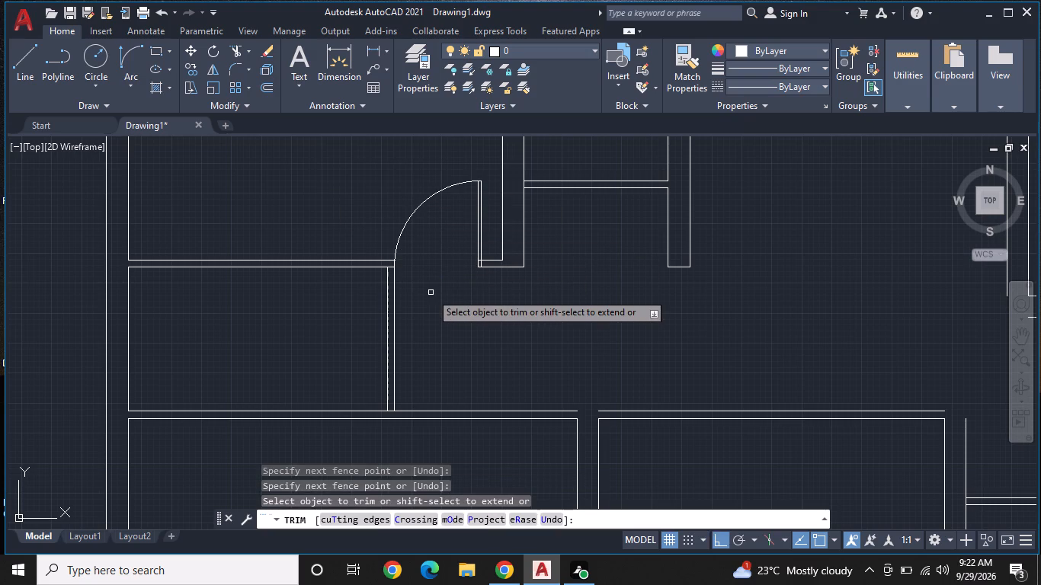
pyautogui.moveTo(427, 292); pyautogui.dragTo(311, 299, button='middle')
pyautogui.moveTo(422, 301); pyautogui.dragTo(479, 280, button='middle')
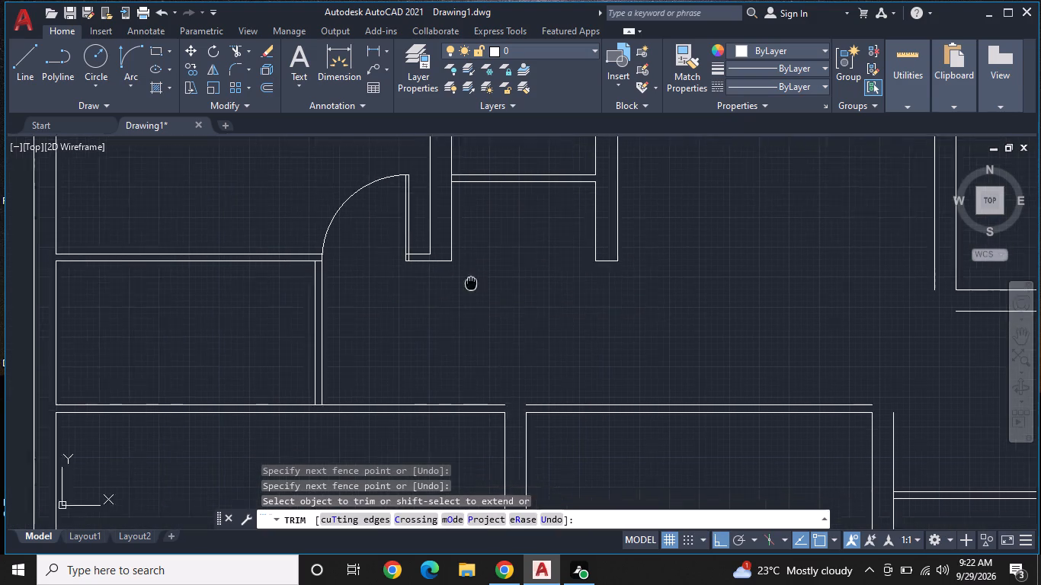
pyautogui.moveTo(479, 280); pyautogui.dragTo(506, 263, button='middle')
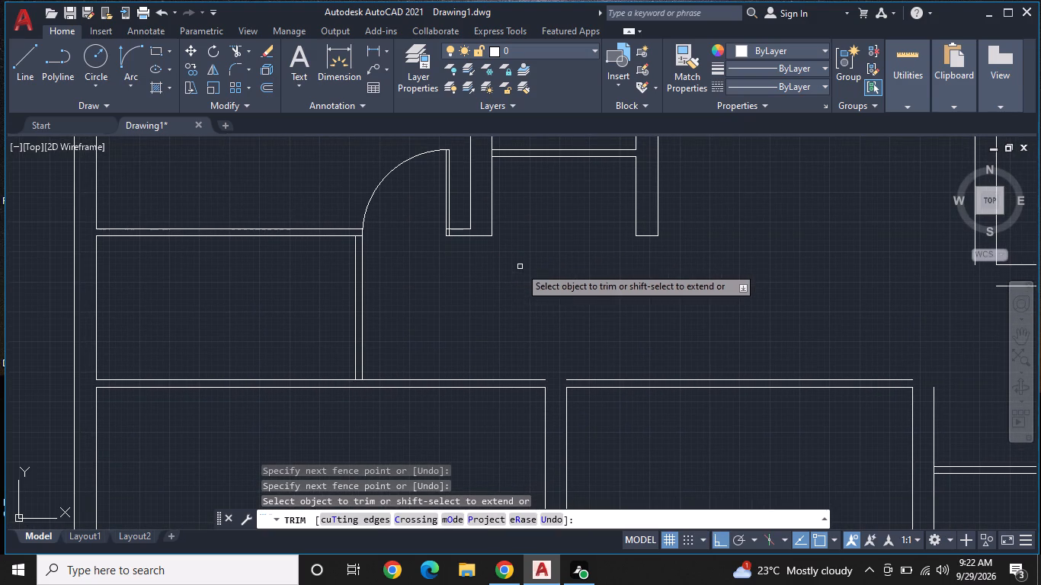
pyautogui.moveTo(520, 266); pyautogui.dragTo(530, 257, button='middle')
pyautogui.press('Escape')
# Mirror the door's arc and two leaf lines downward about the wall's lower horizontal line, keeping the original door.
pyautogui.scroll(1, 478, 248)
pyautogui.moveTo(484, 260); pyautogui.dragTo(499, 318, button='middle')
pyautogui.click(467, 226)
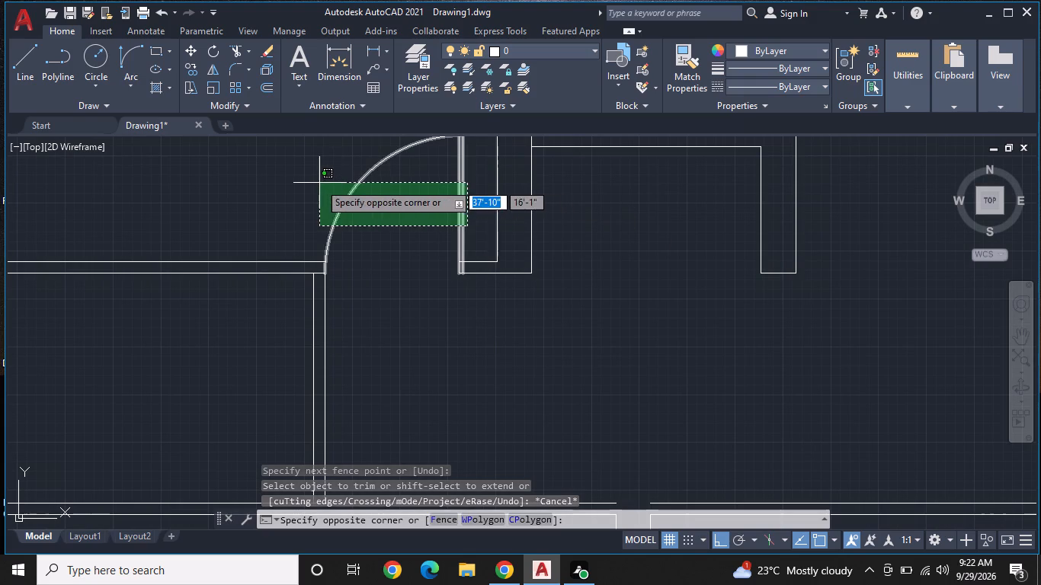
pyautogui.click(319, 181)
pyautogui.rightClick(390, 224)
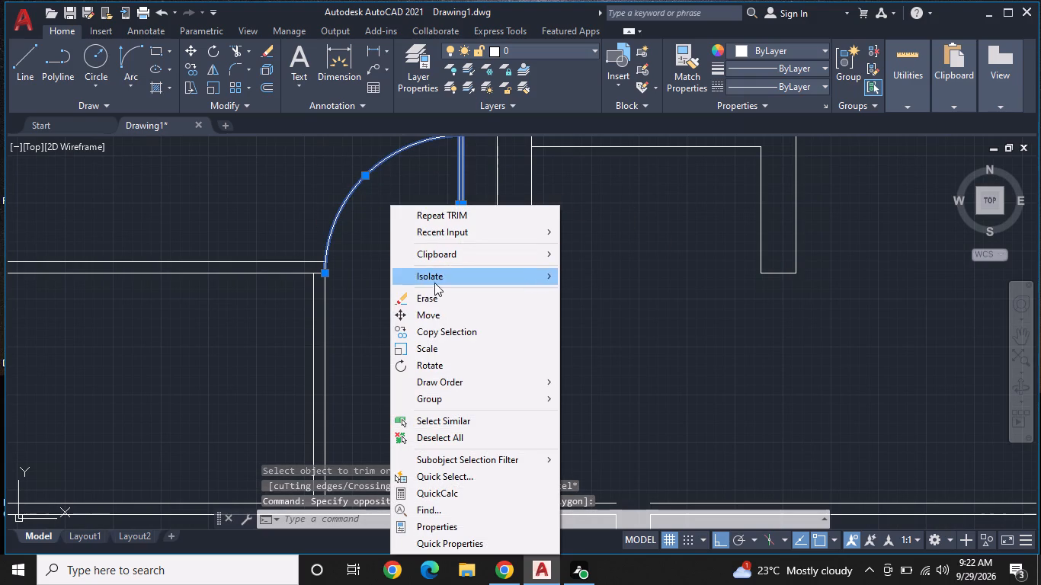
pyautogui.click(216, 66)
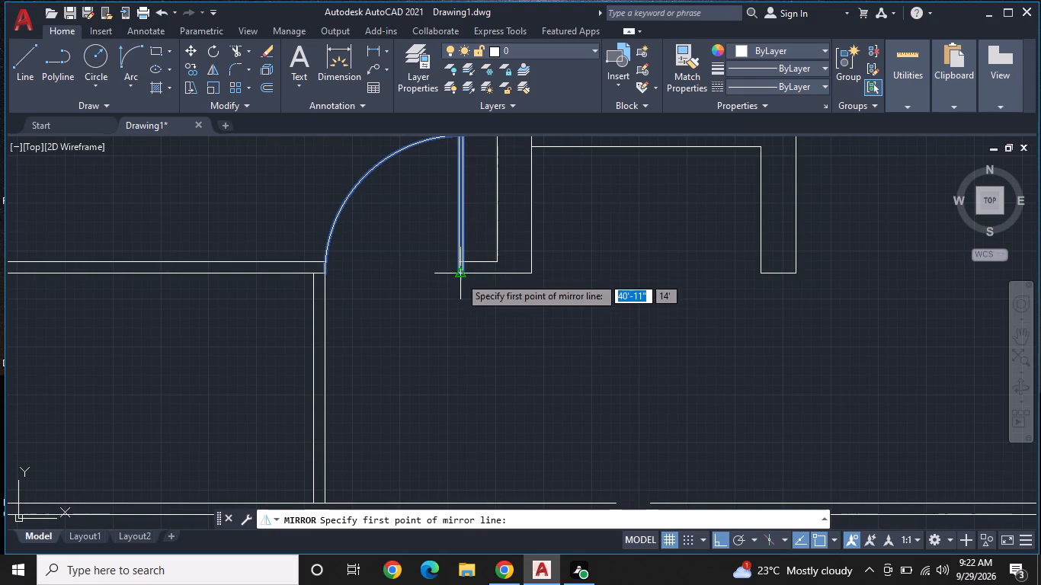
pyautogui.scroll(2, 462, 277)
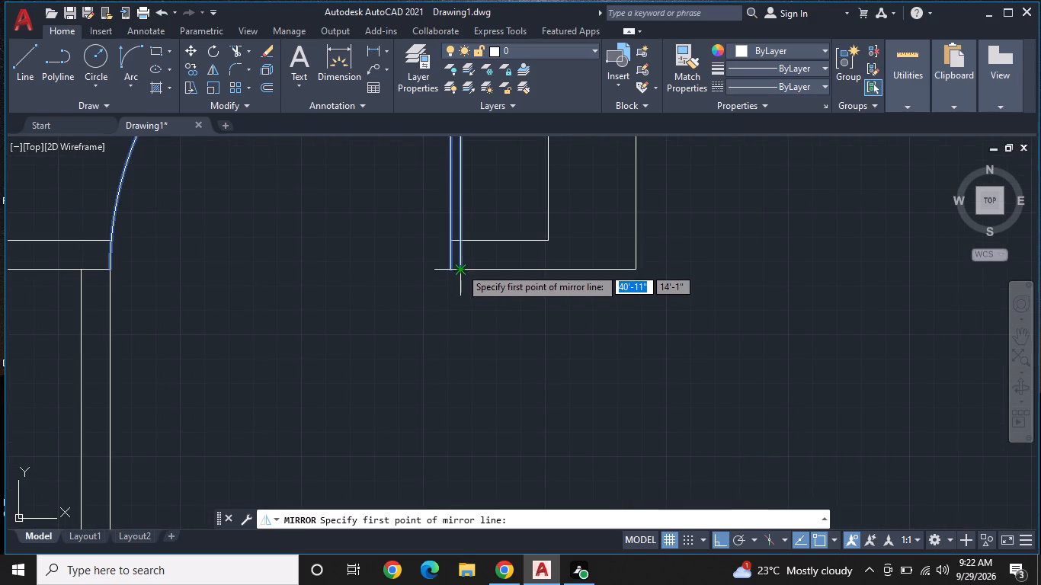
pyautogui.click(460, 267)
pyautogui.click(281, 267)
pyautogui.scroll(-1, 290, 270)
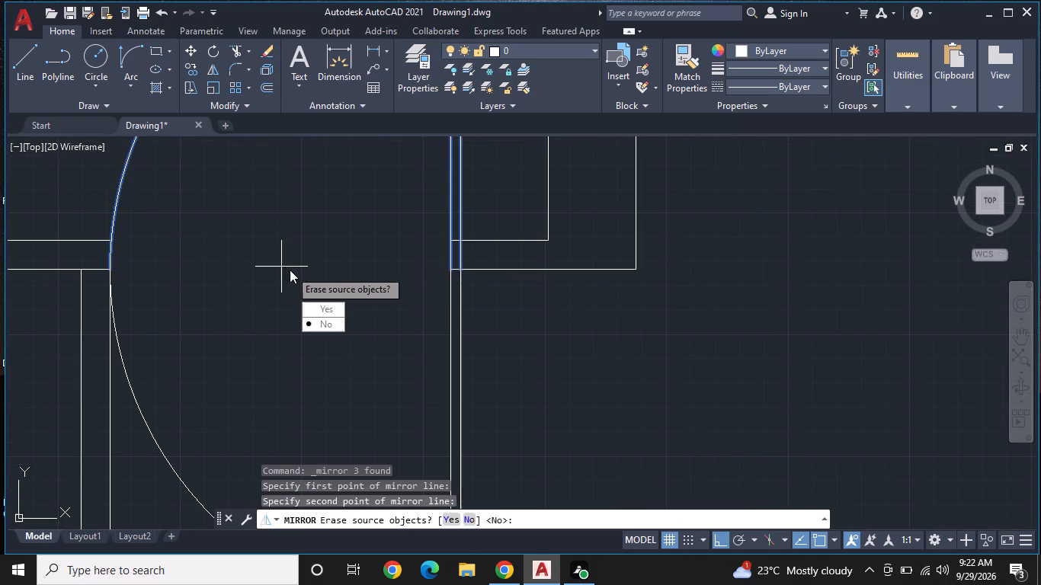
pyautogui.moveTo(329, 327); pyautogui.dragTo(281, 267)
pyautogui.moveTo(283, 266); pyautogui.dragTo(359, 193, button='middle')
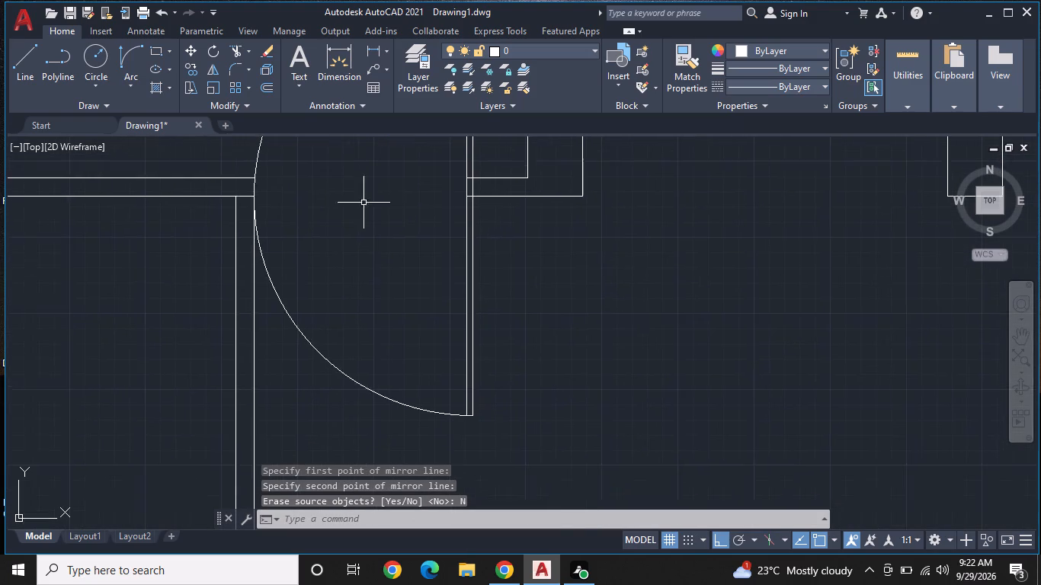
# With Ortho off, move the mirrored door about 5' down by its leaf's top right corner onto the lower wall's top line, slightly right of the partition.
pyautogui.scroll(-1, 364, 209)
pyautogui.click(478, 350)
pyautogui.click(335, 261)
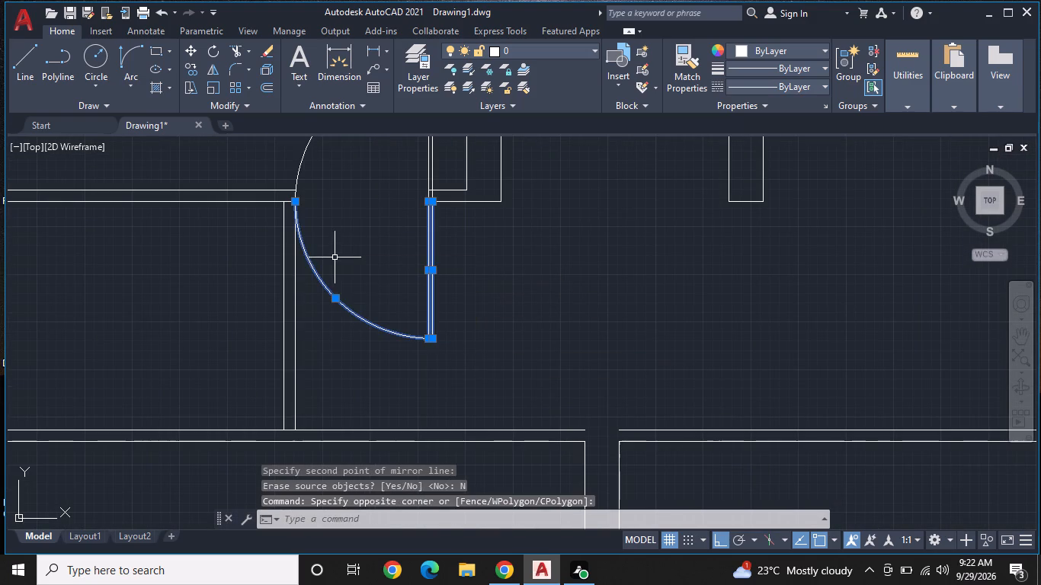
pyautogui.rightClick(334, 256)
pyautogui.click(402, 316)
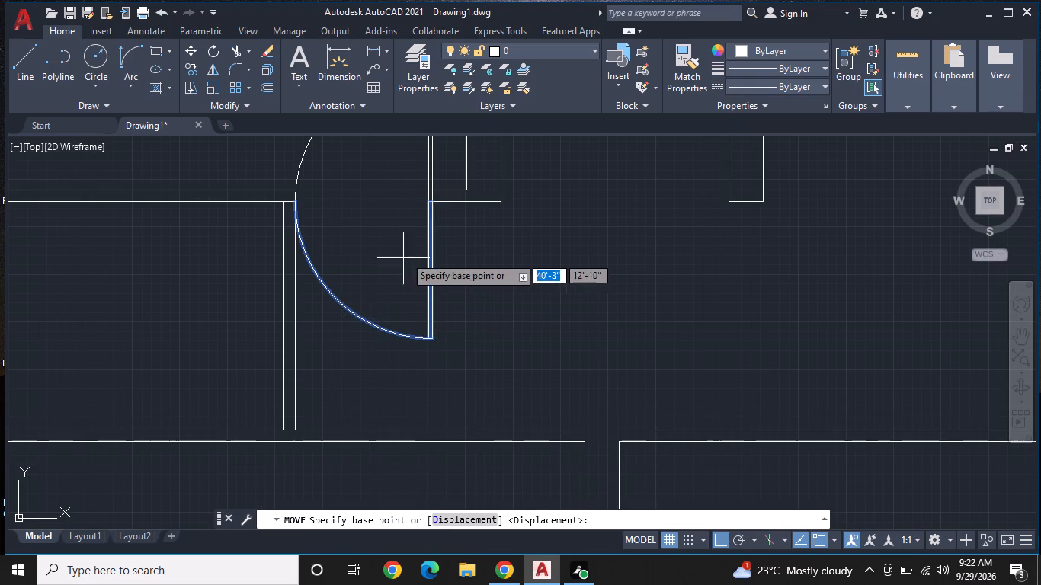
pyautogui.scroll(1, 419, 204)
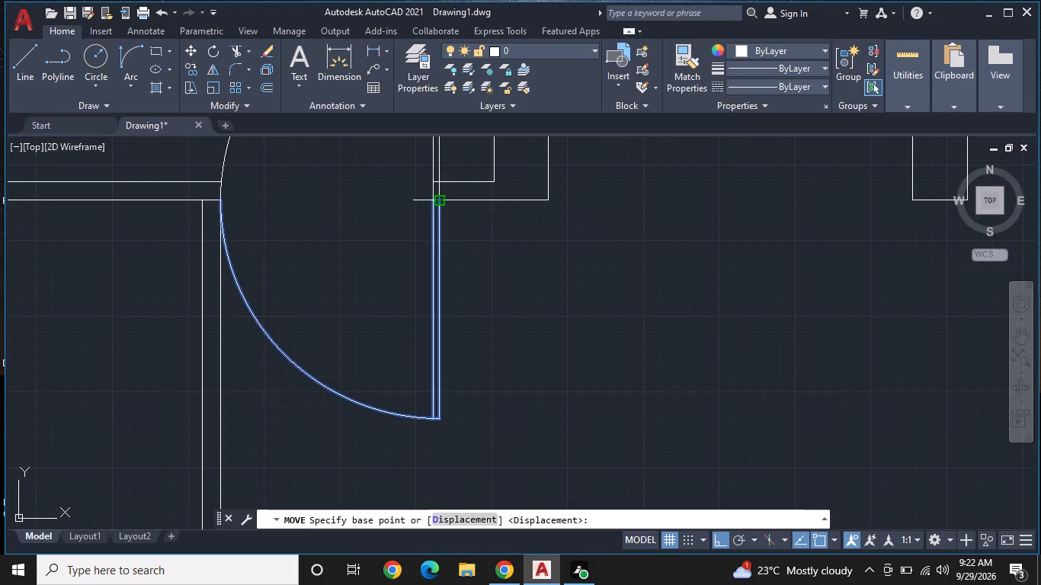
pyautogui.click(444, 198)
pyautogui.moveTo(458, 267); pyautogui.dragTo(460, 198, button='middle')
pyautogui.scroll(1, 460, 198)
pyautogui.scroll(-3, 460, 198)
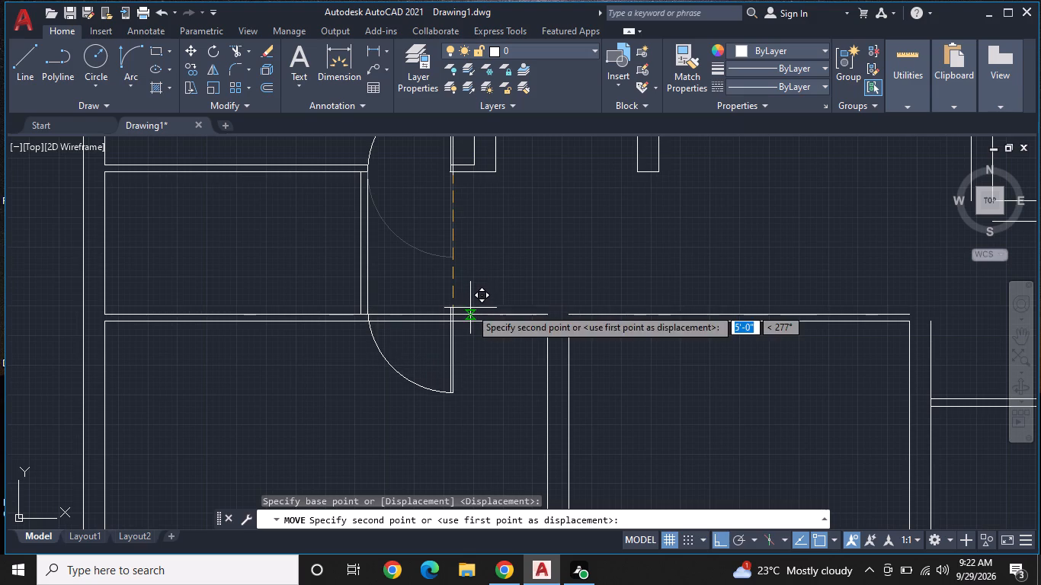
pyautogui.scroll(1, 470, 308)
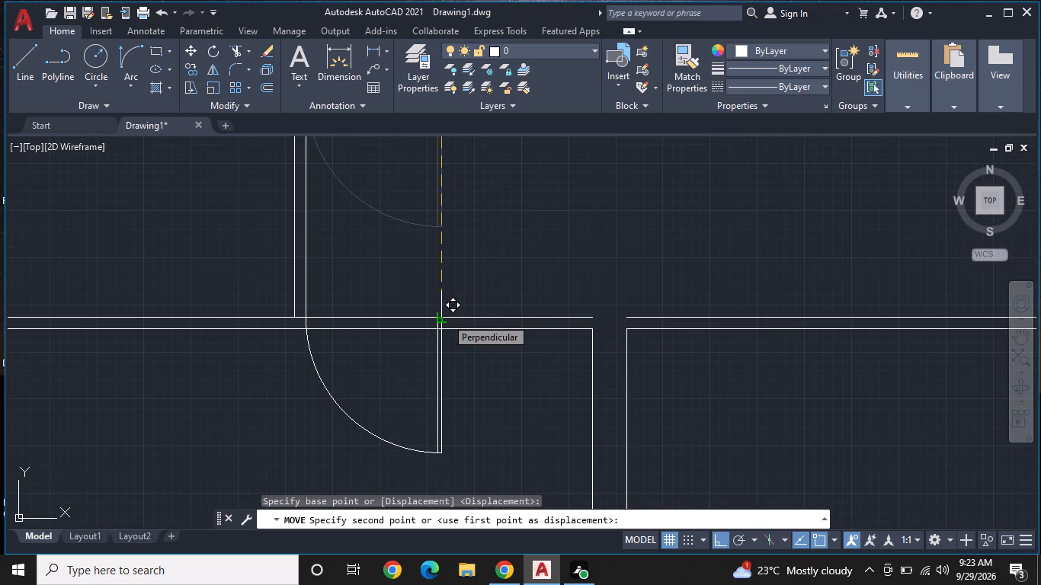
pyautogui.scroll(1, 446, 318)
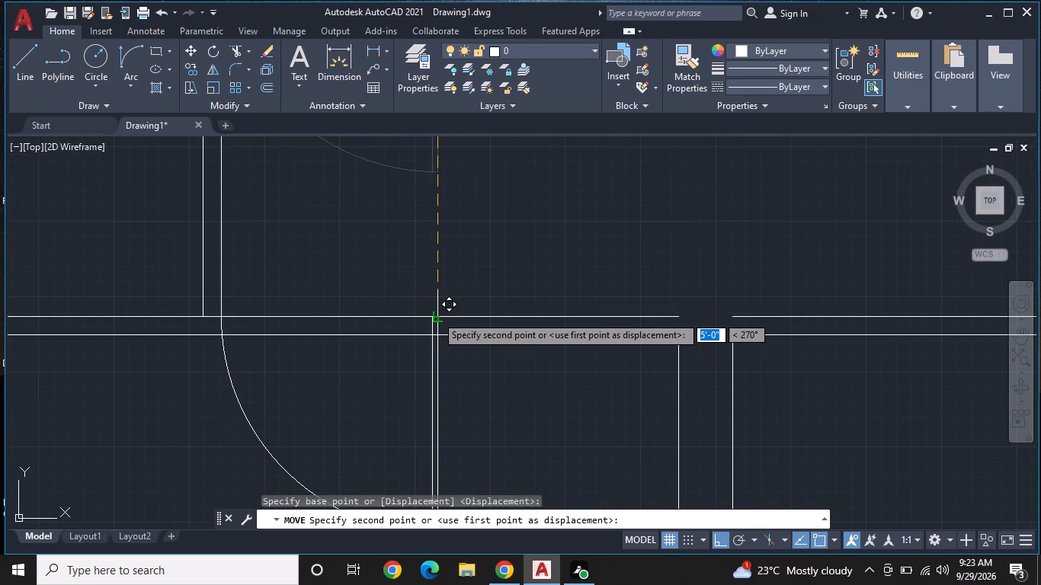
pyautogui.press('F8')
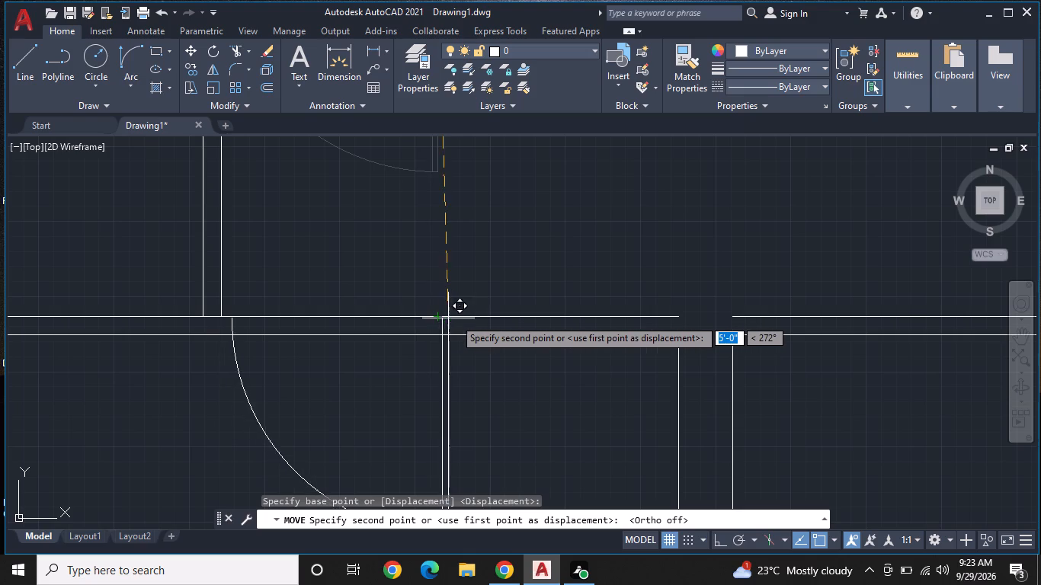
pyautogui.scroll(1, 462, 320)
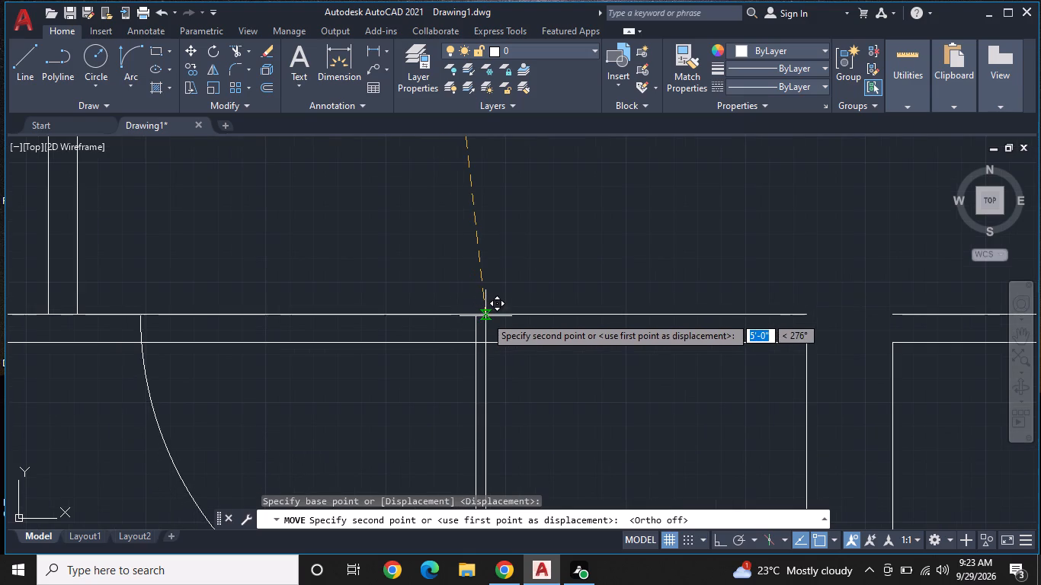
pyautogui.click(492, 315)
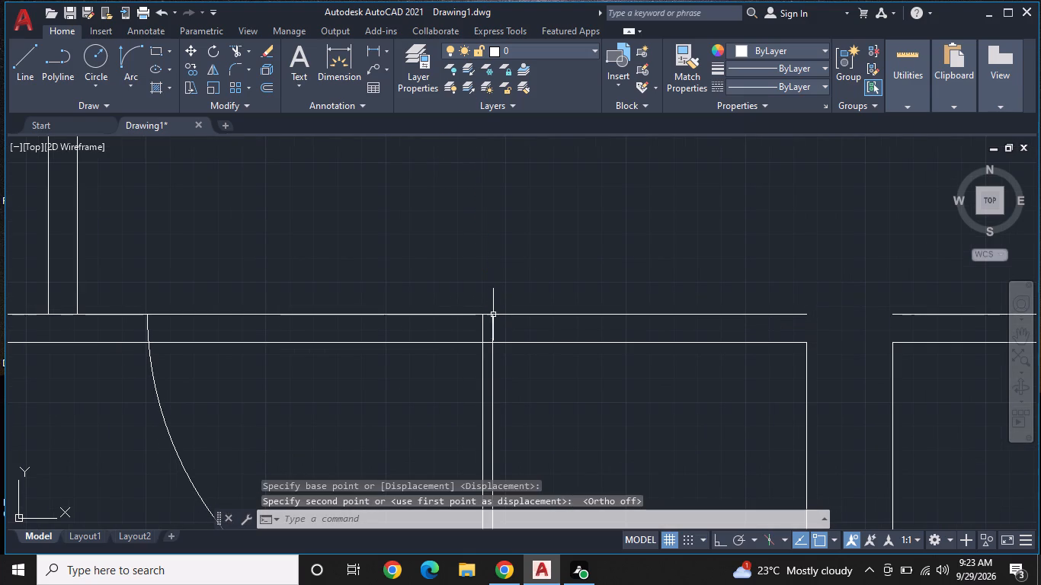
pyautogui.press('Escape')
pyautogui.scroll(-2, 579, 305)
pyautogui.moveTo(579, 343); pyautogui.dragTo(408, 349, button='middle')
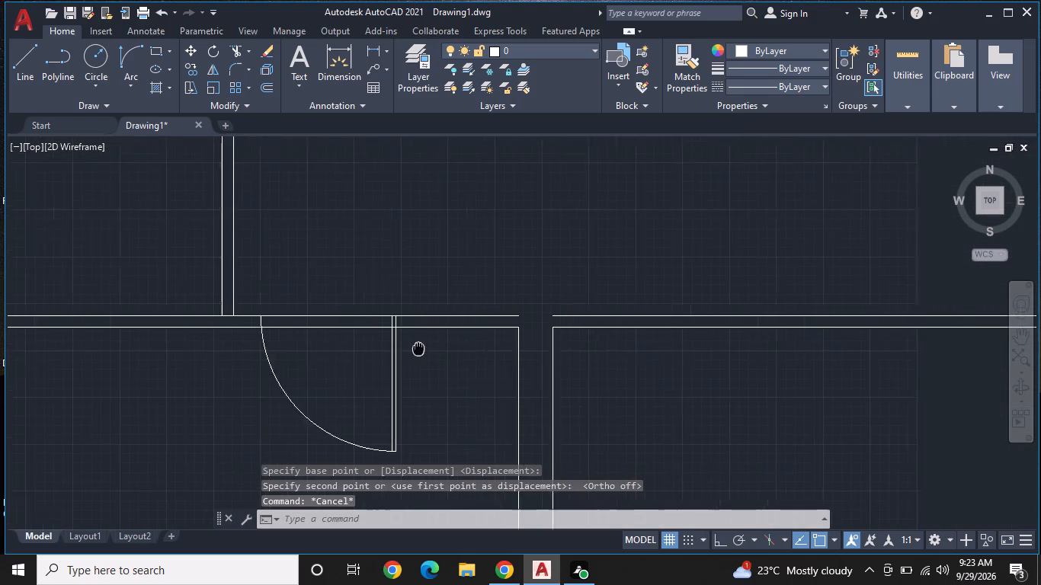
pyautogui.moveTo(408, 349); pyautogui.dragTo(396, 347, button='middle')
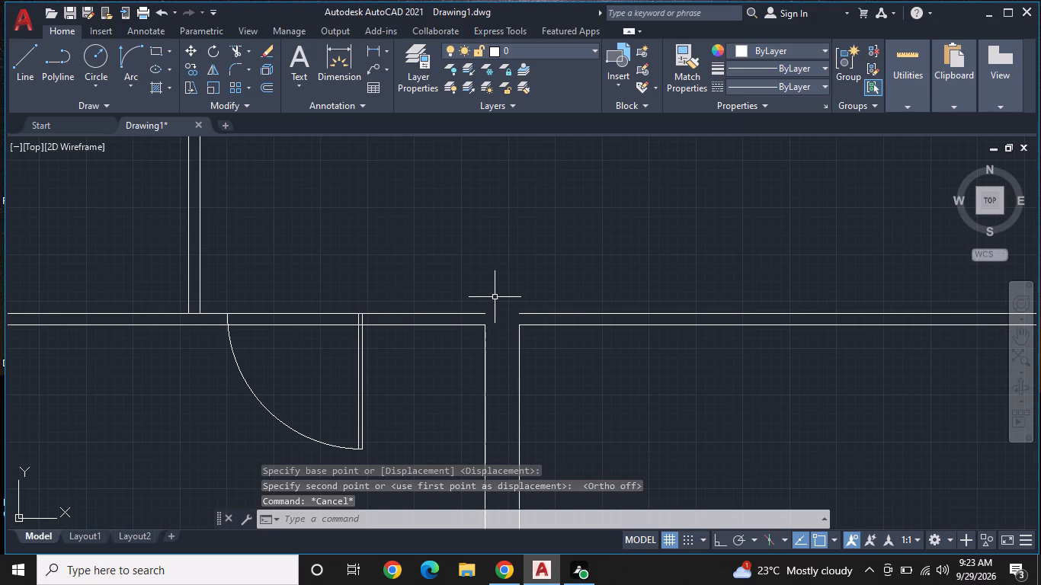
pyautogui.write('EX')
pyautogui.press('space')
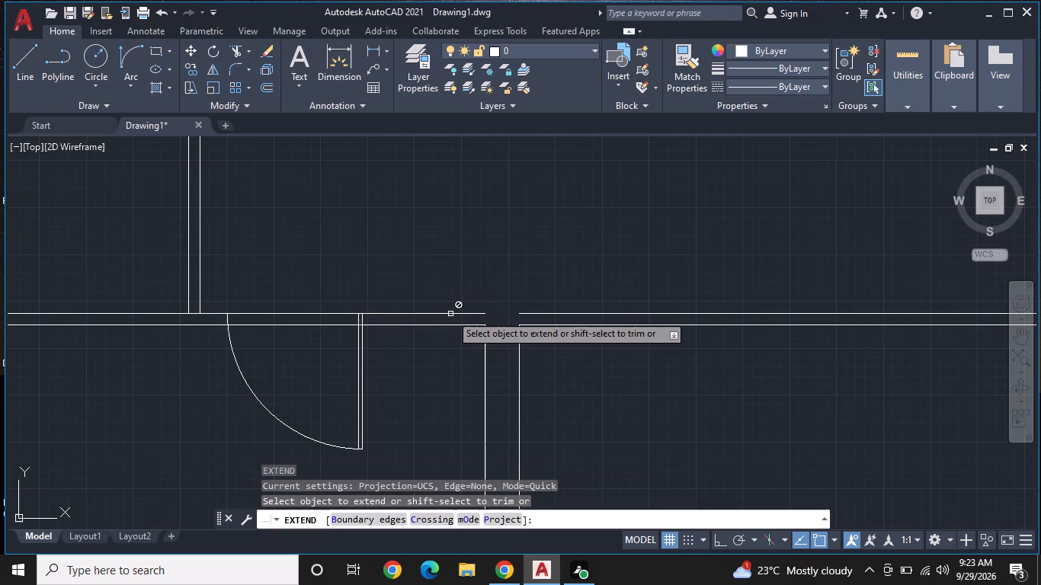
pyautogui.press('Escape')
# Draw a line closing the gap in the horizontal wall's top line above the vertical wall between the two lower rooms.
pyautogui.press('l')
pyautogui.press('space')
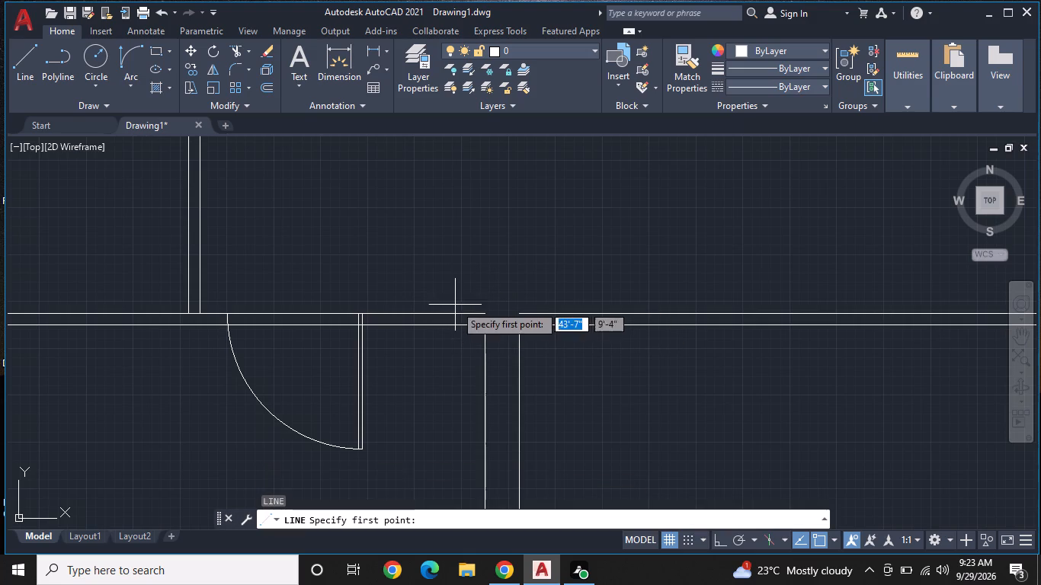
pyautogui.click(481, 310)
pyautogui.click(530, 310)
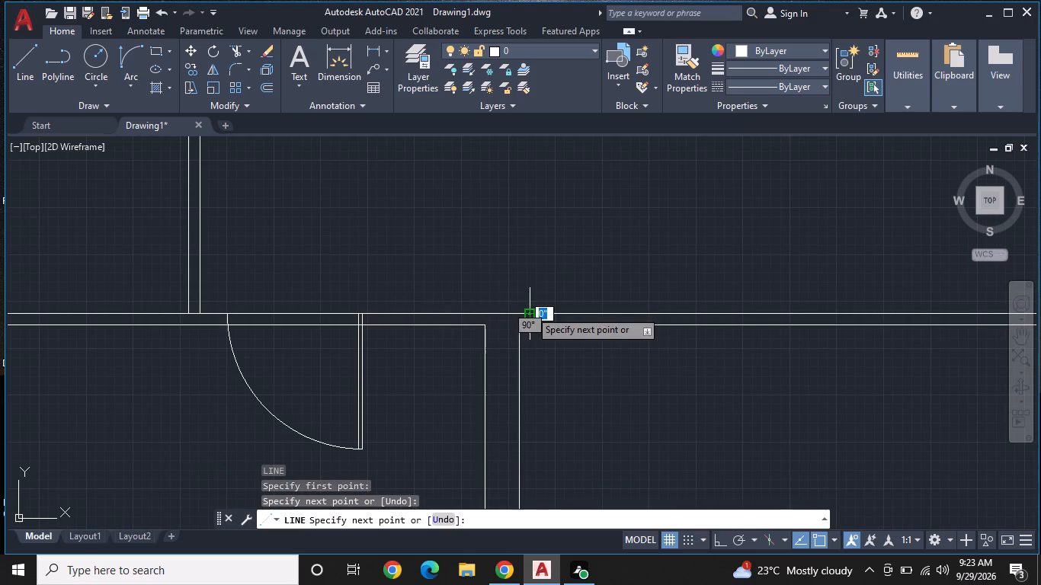
pyautogui.press('Escape')
# Trim both horizontal wall lines between the lower door's arc end and its leaf to open the doorway.
pyautogui.scroll(-1, 534, 310)
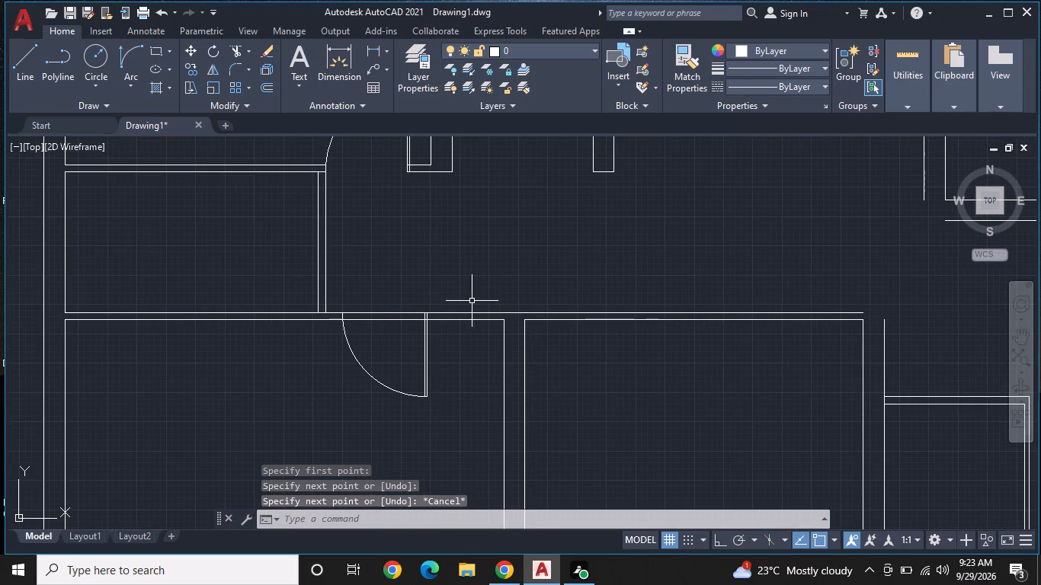
pyautogui.click(239, 52)
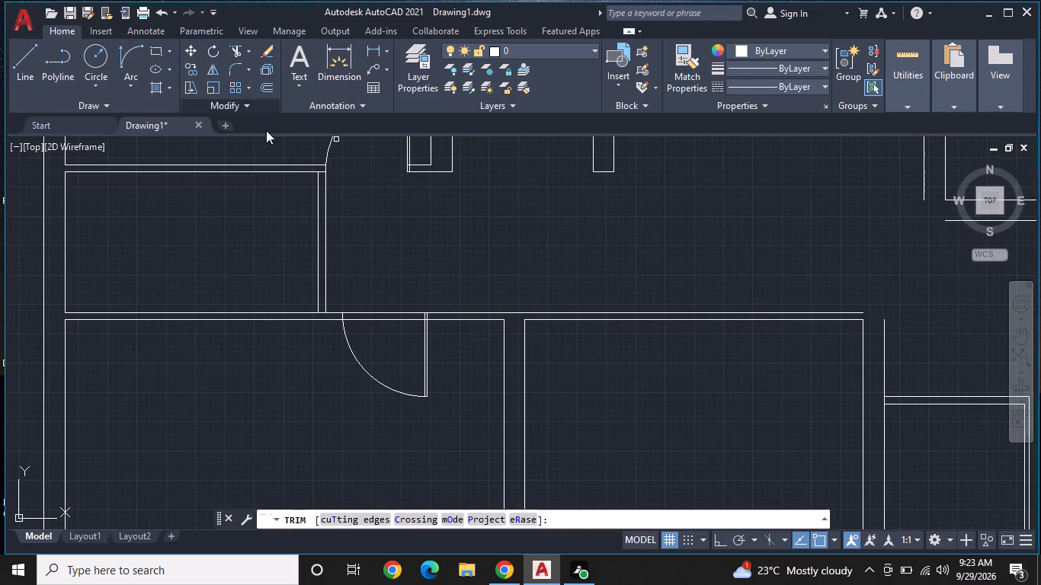
pyautogui.click(389, 343)
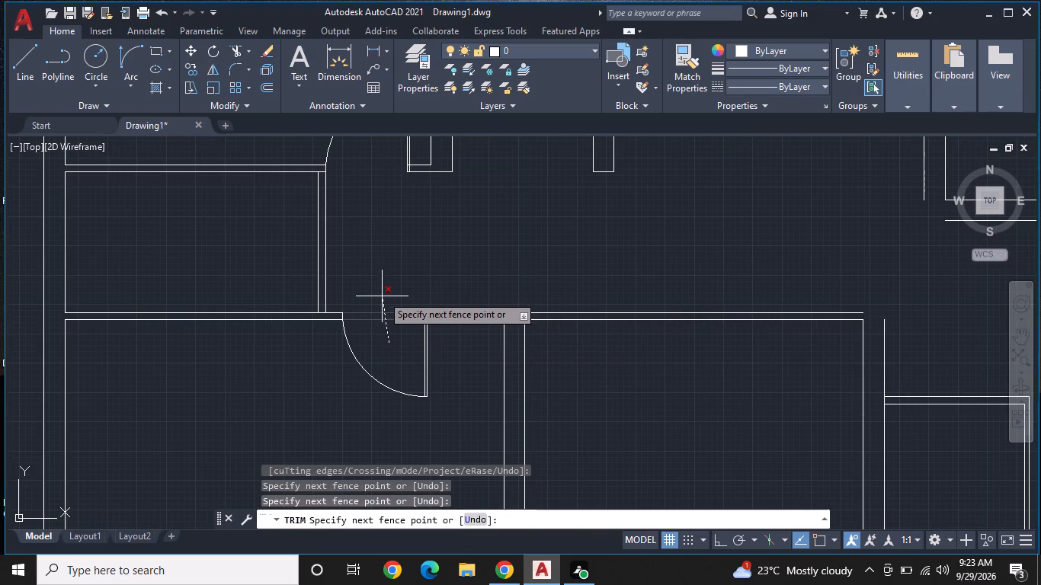
pyautogui.click(382, 292)
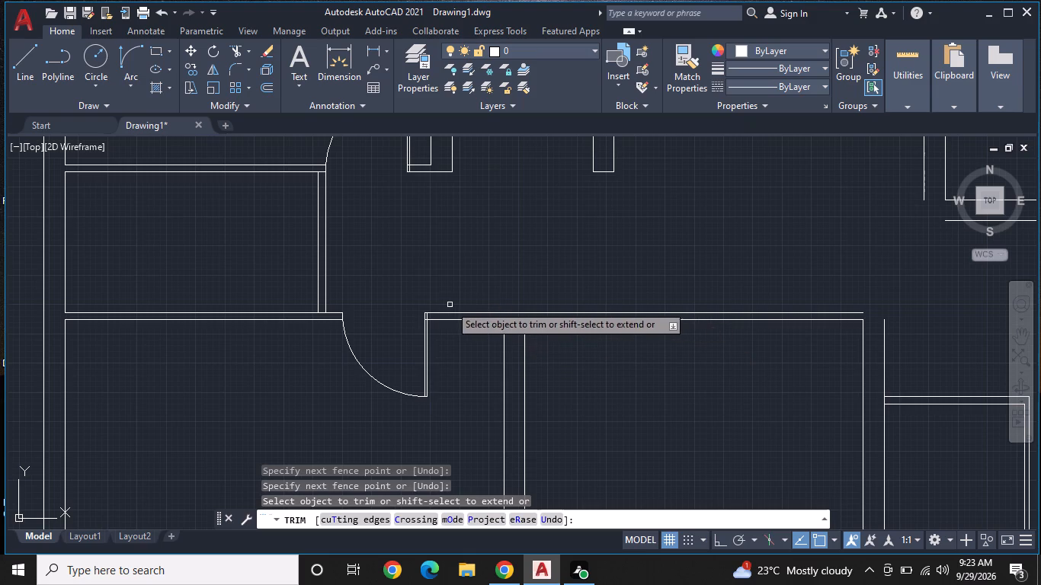
pyautogui.moveTo(439, 299); pyautogui.dragTo(477, 299, button='middle')
pyautogui.press('Escape')
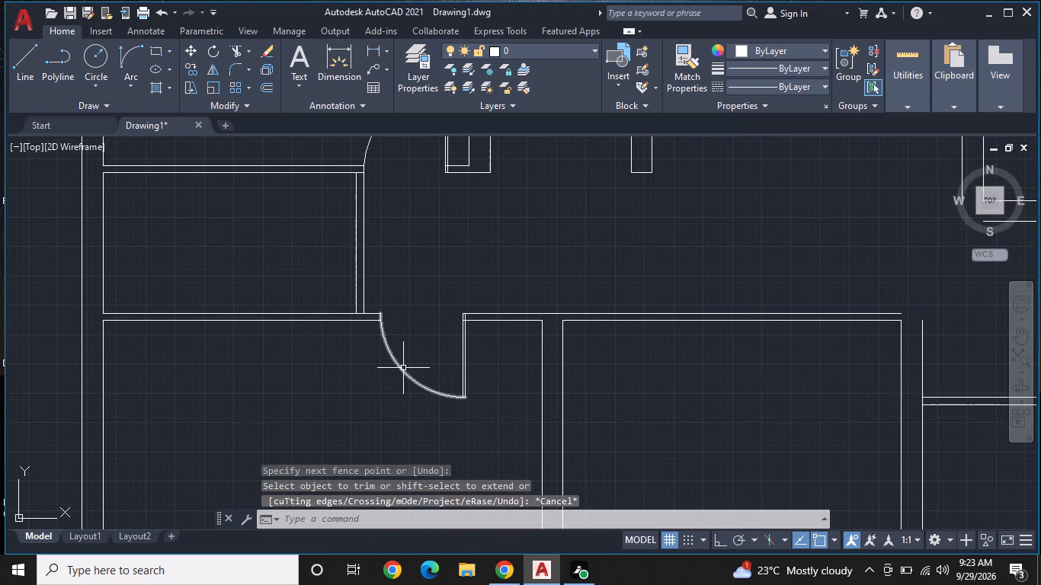
# Load the ACAD_ISO02W100 ISO dash linetype from acad.lin into the drawing.
pyautogui.click(402, 369)
pyautogui.rightClick(404, 344)
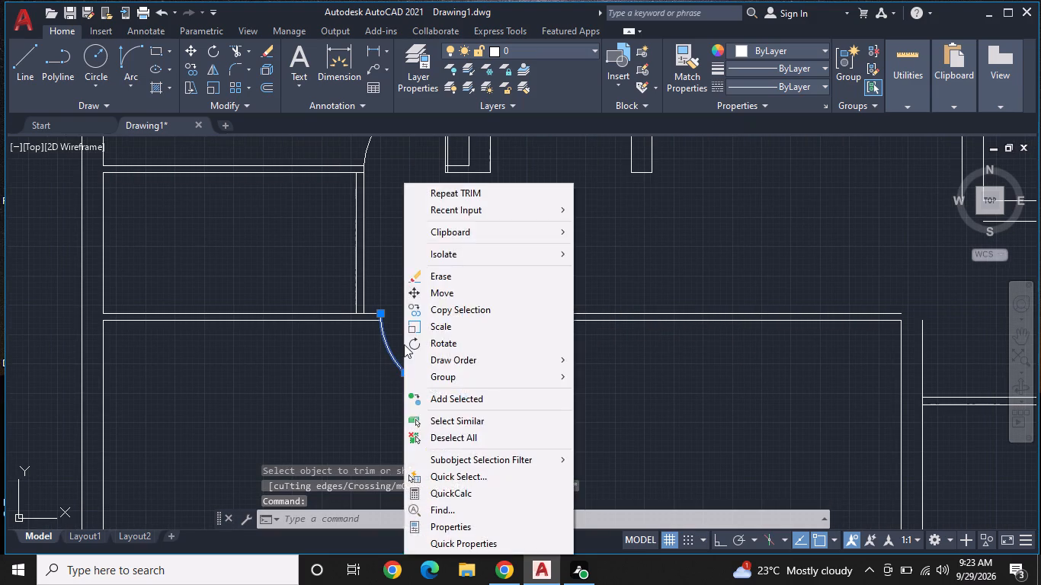
pyautogui.press('Escape')
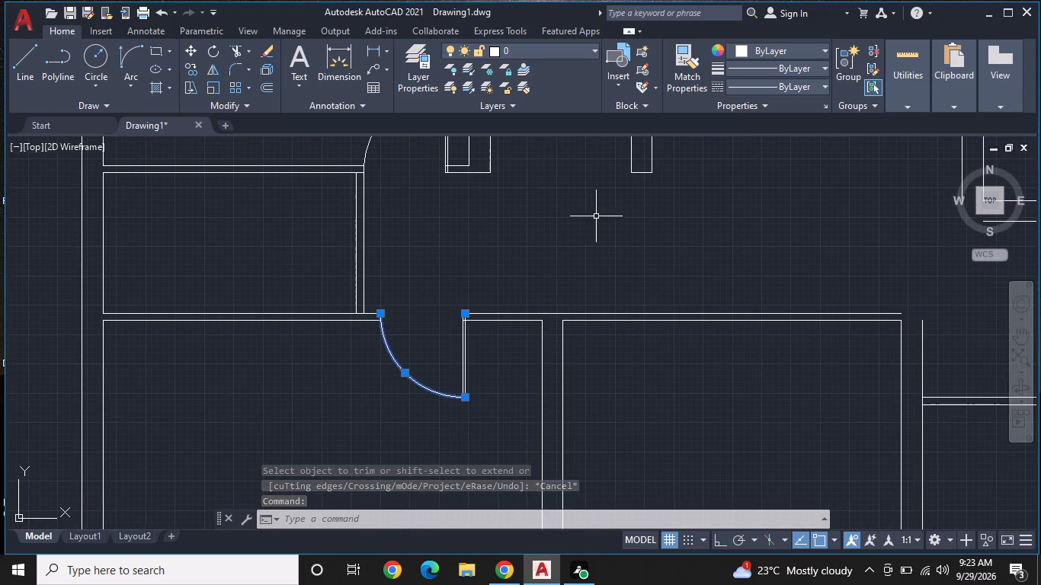
pyautogui.click(786, 85)
pyautogui.click(738, 165)
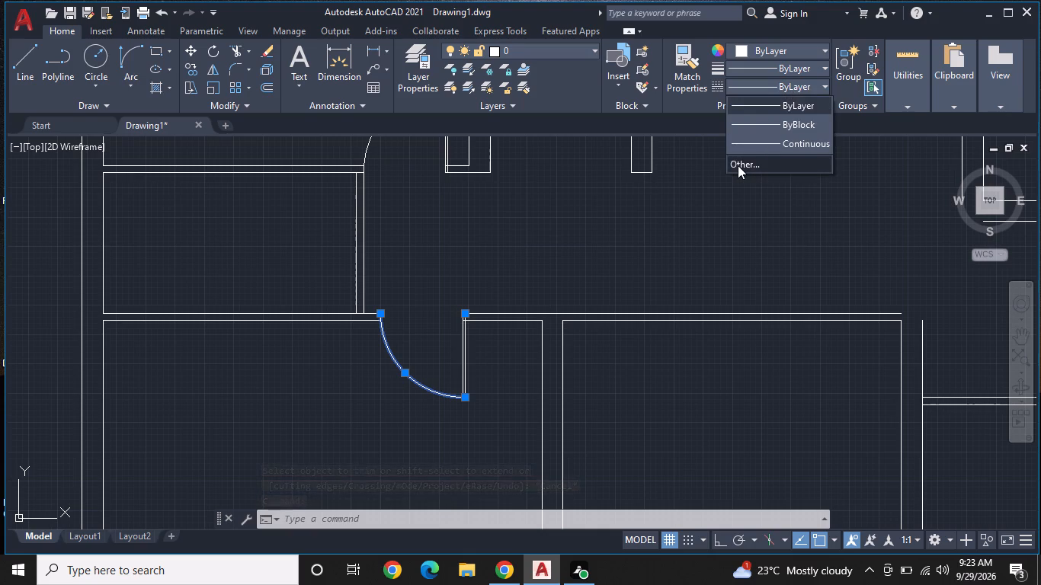
pyautogui.click(628, 152)
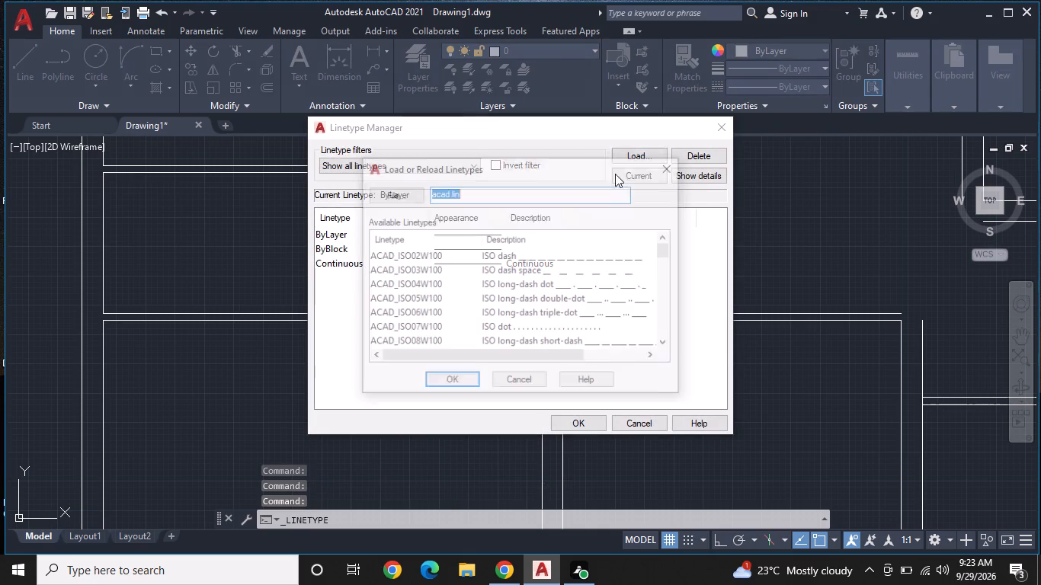
pyautogui.click(556, 257)
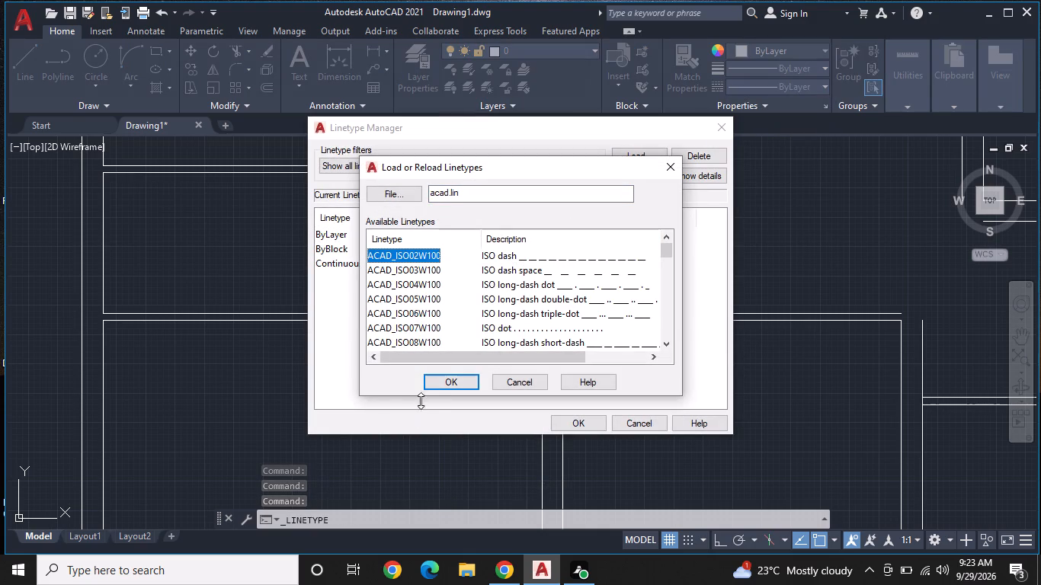
pyautogui.click(437, 380)
pyautogui.click(514, 262)
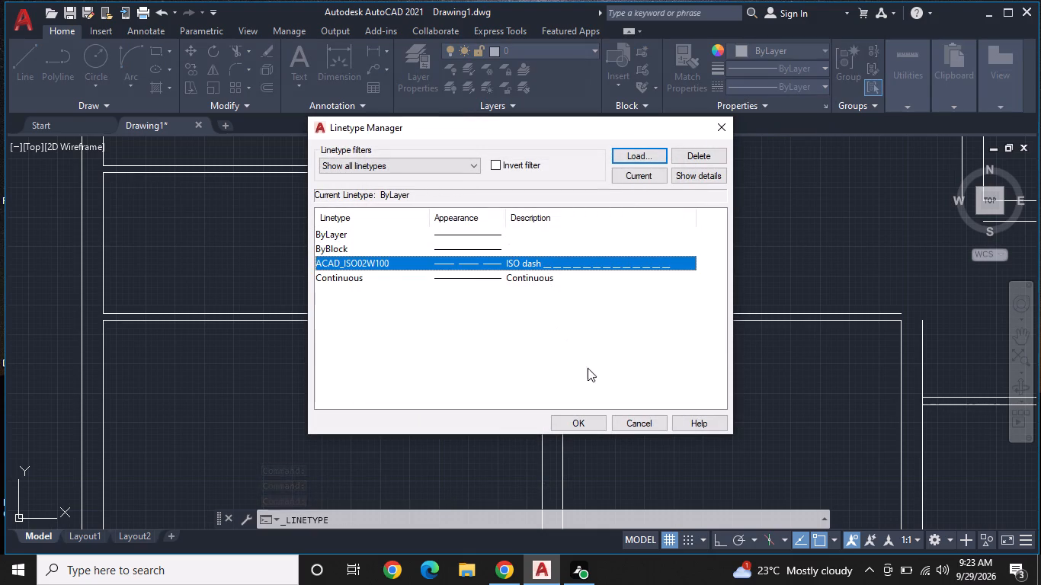
pyautogui.click(593, 425)
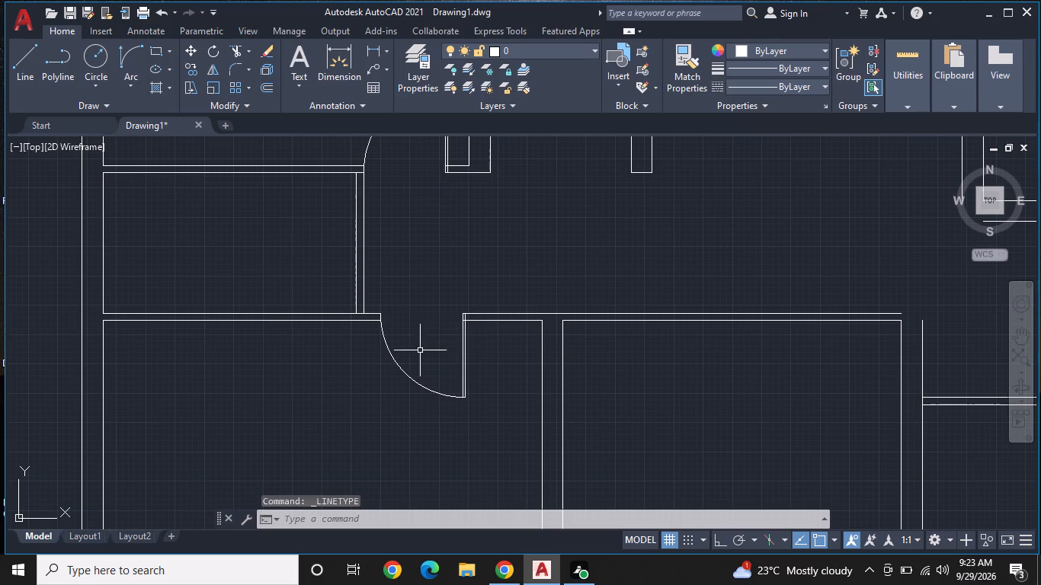
# Set the lower door's swing arc to linetype ACAD_ISO02W100 with a linetype scale of 0.25.
pyautogui.click(395, 353)
pyautogui.click(385, 352)
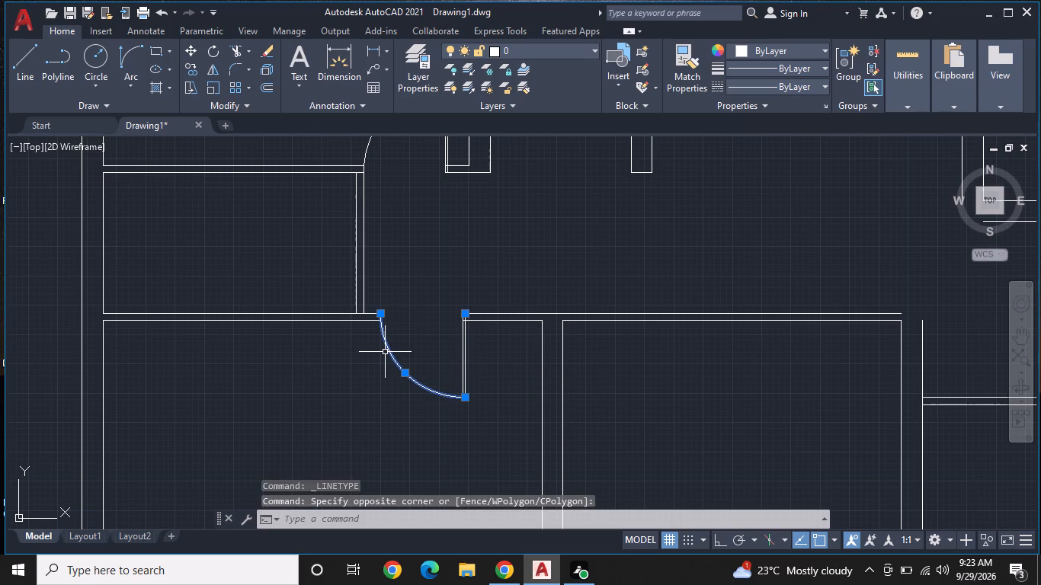
pyautogui.hotkey('ctrl', '1')
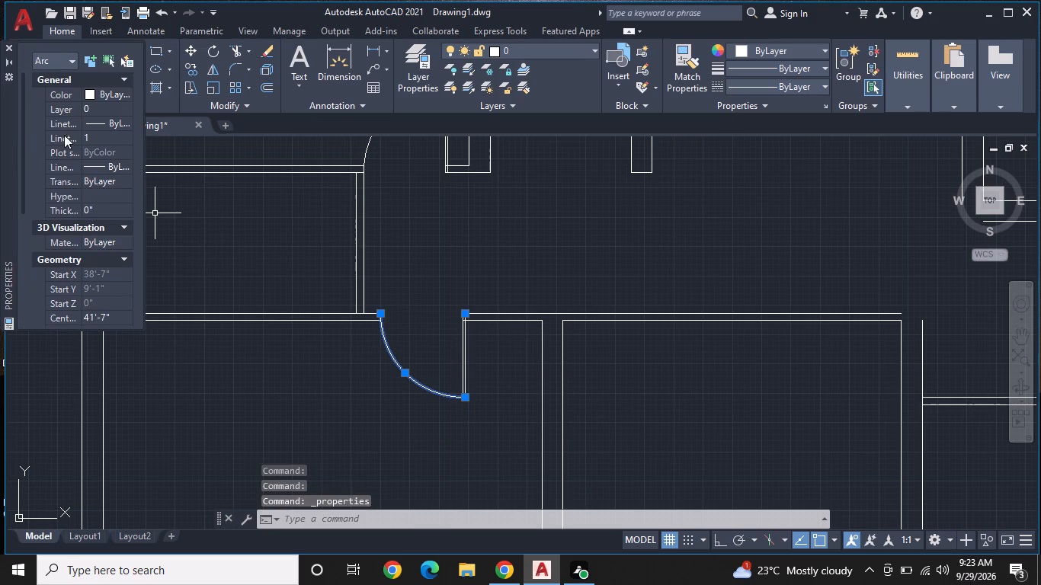
pyautogui.click(112, 119)
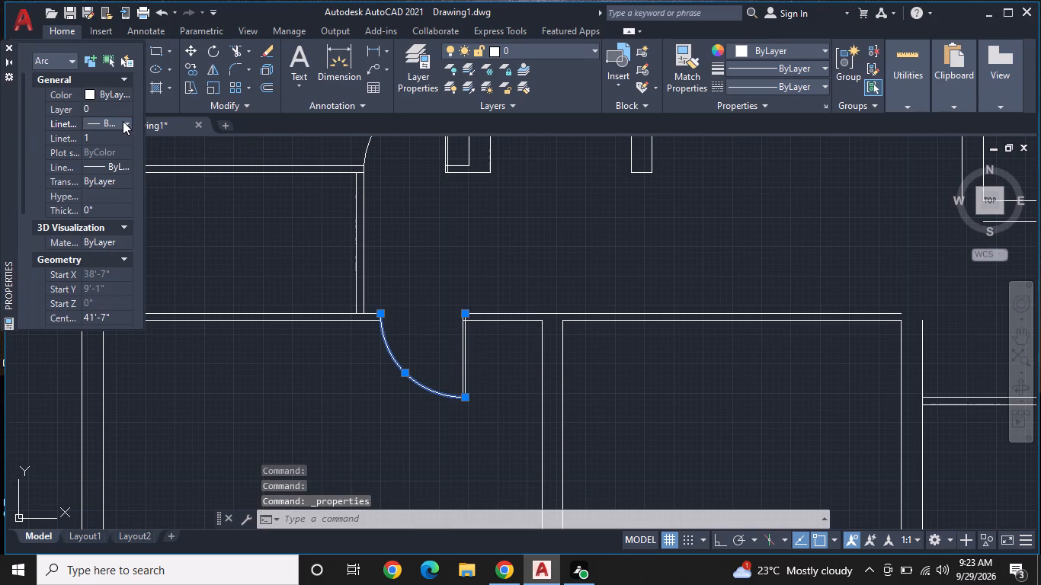
pyautogui.click(123, 121)
pyautogui.click(114, 163)
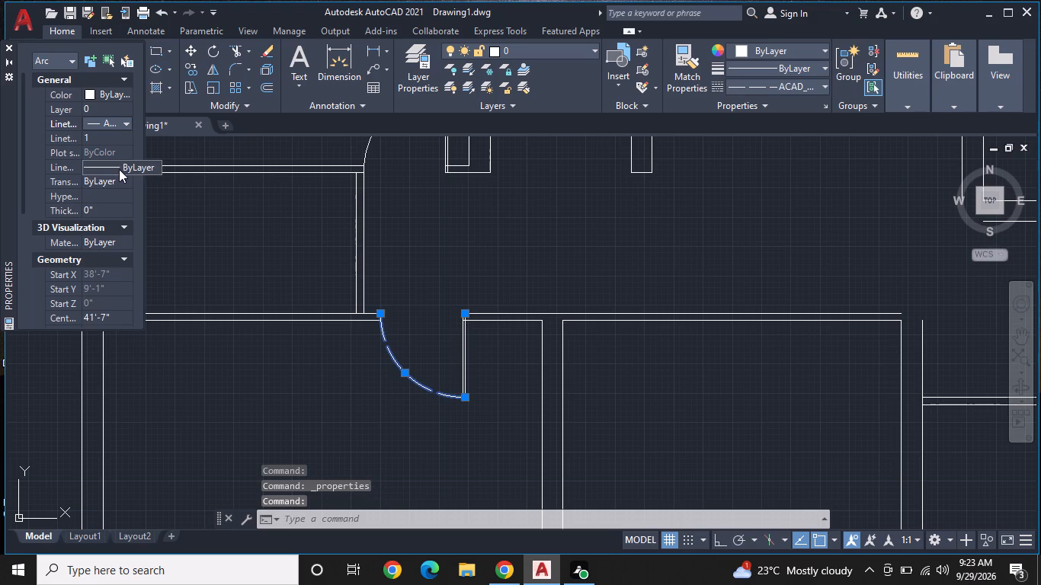
pyautogui.click(120, 135)
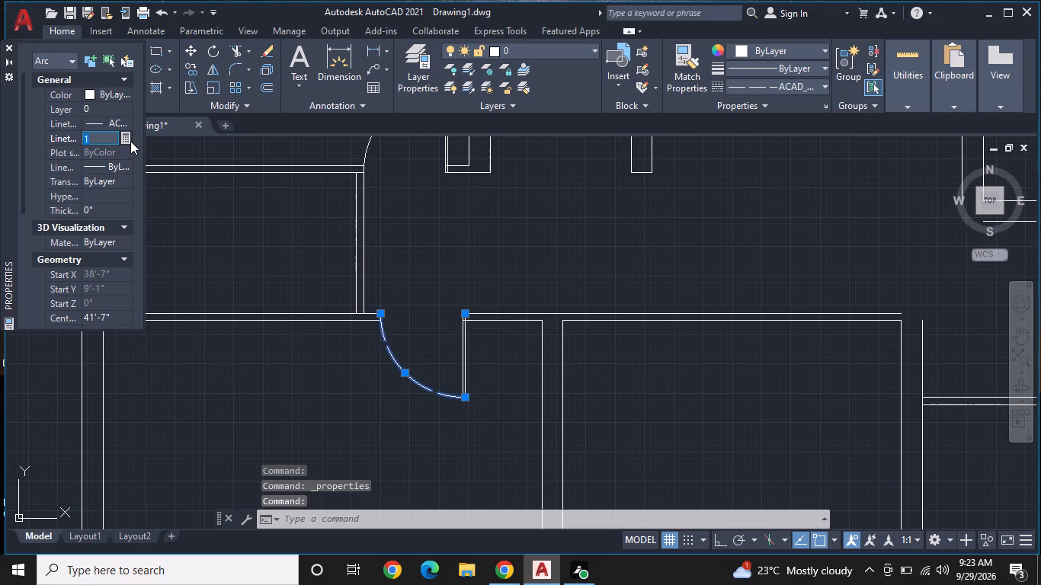
pyautogui.press('0')
pyautogui.write('.25')
pyautogui.press('Return')
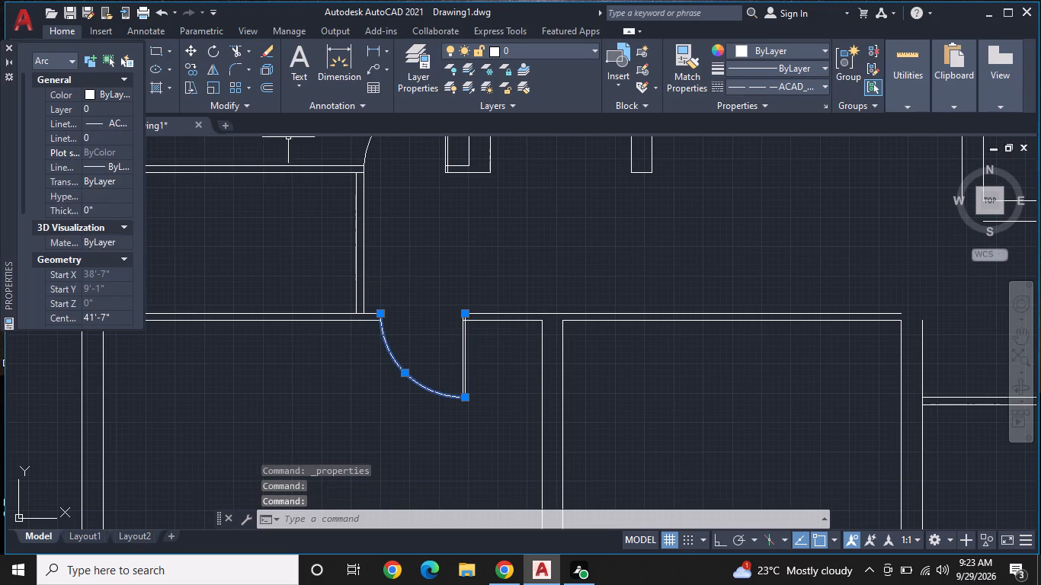
pyautogui.click(10, 49)
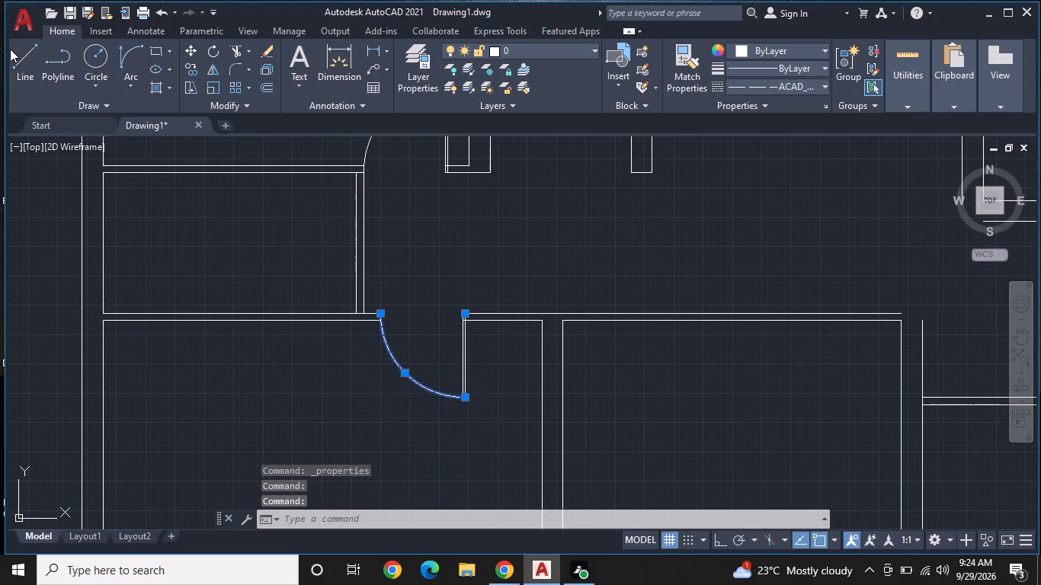
pyautogui.press('Escape')
# Set the upper door's swing arc to linetype ACAD_ISO02W100.
pyautogui.moveTo(484, 256); pyautogui.dragTo(389, 307, button='middle')
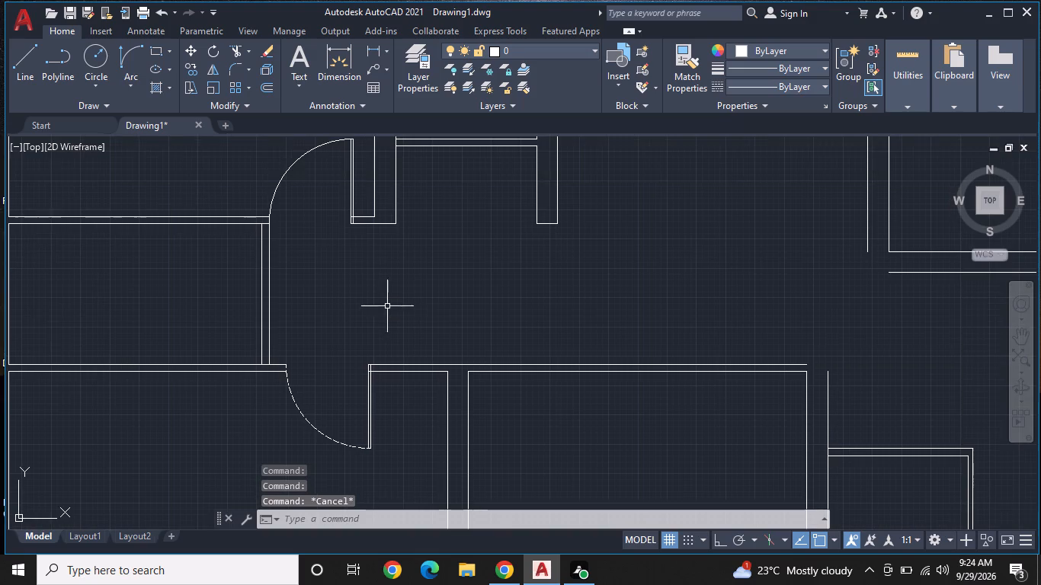
pyautogui.moveTo(330, 231); pyautogui.dragTo(328, 275, button='middle')
pyautogui.click(294, 205)
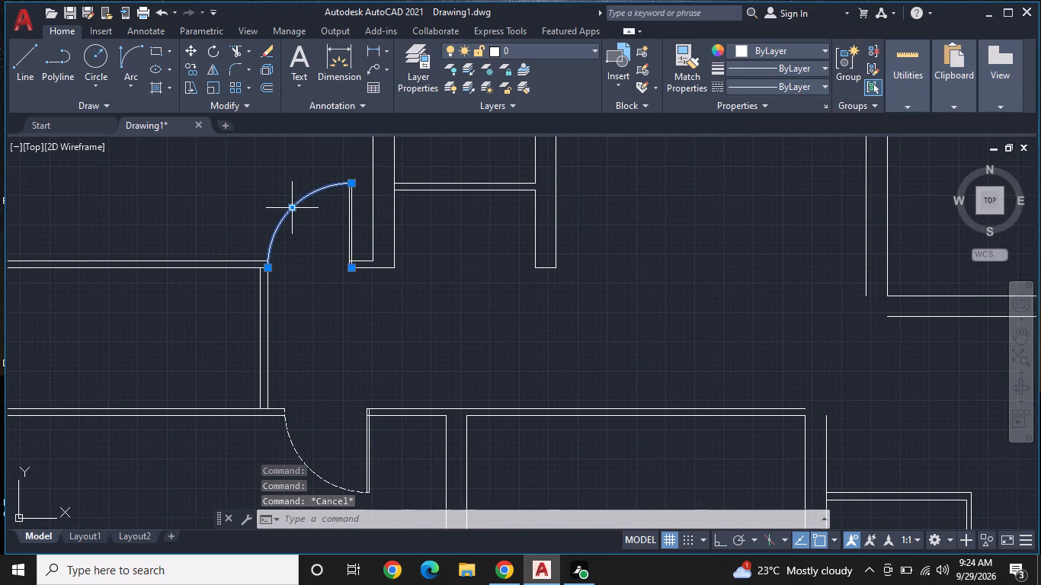
pyautogui.hotkey('ctrl', '1')
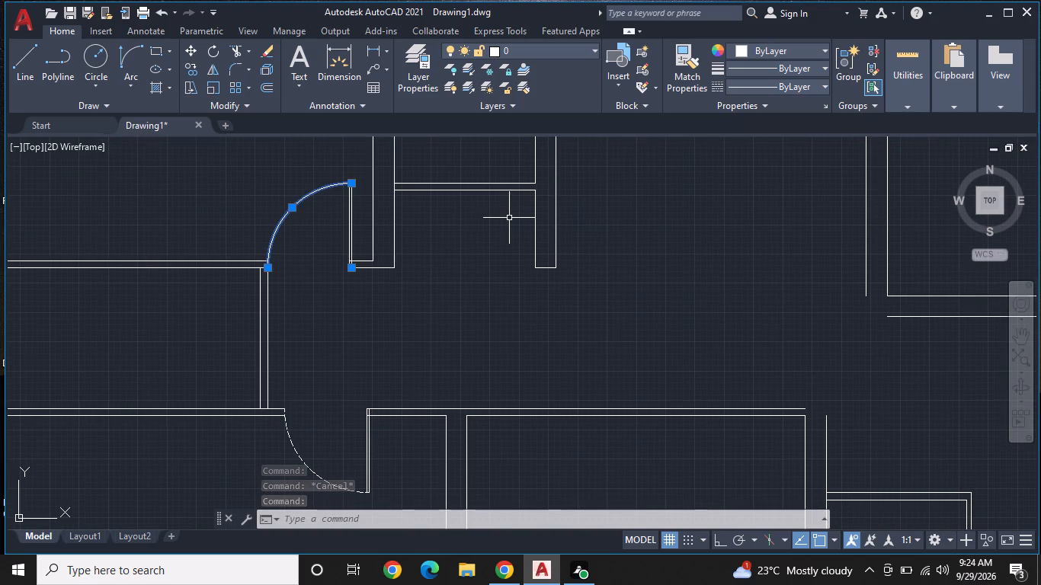
pyautogui.hotkey('ctrl', '1')
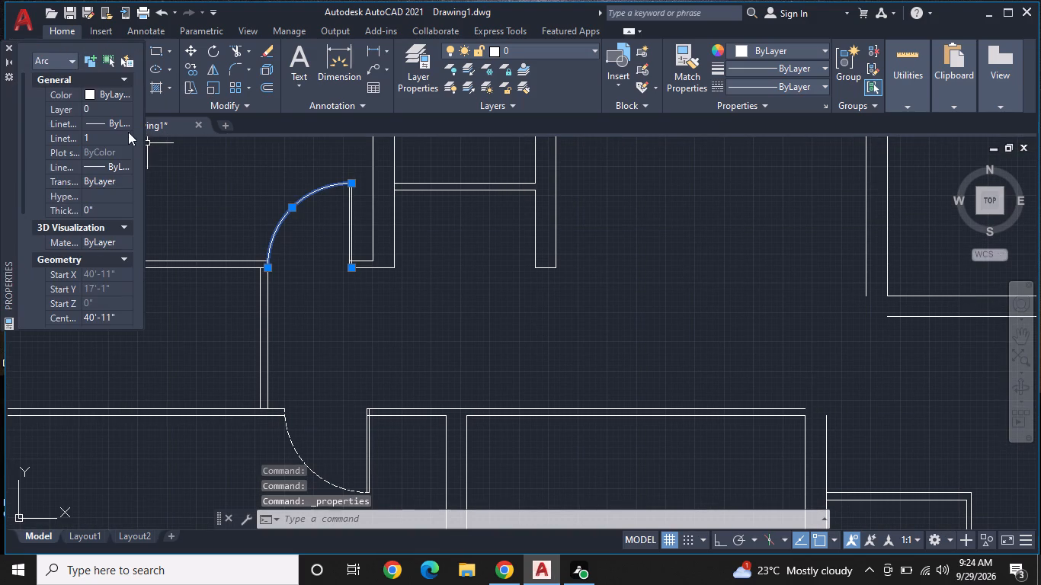
pyautogui.click(109, 120)
pyautogui.click(122, 124)
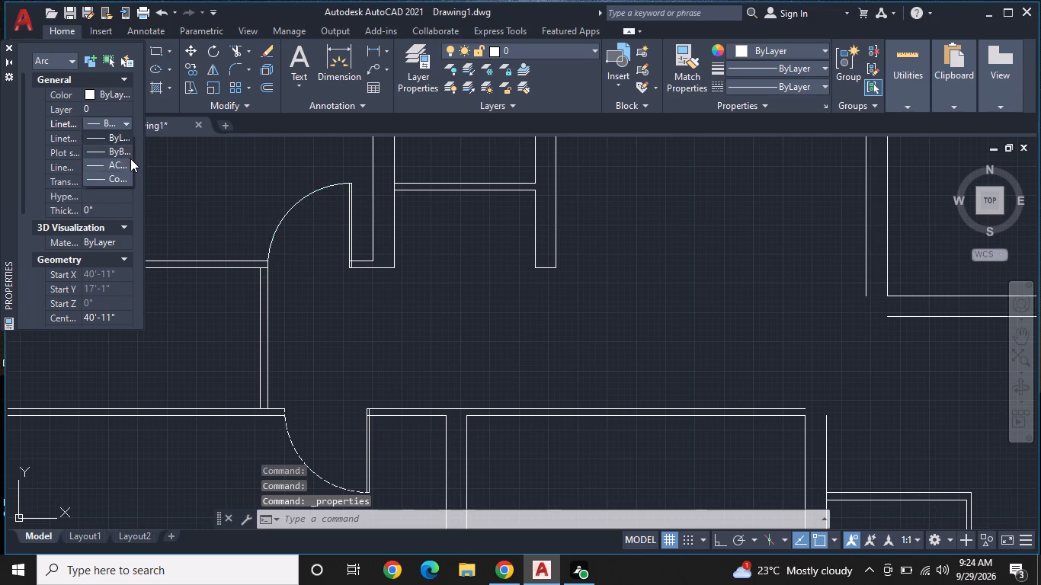
pyautogui.click(128, 162)
pyautogui.press('Escape')
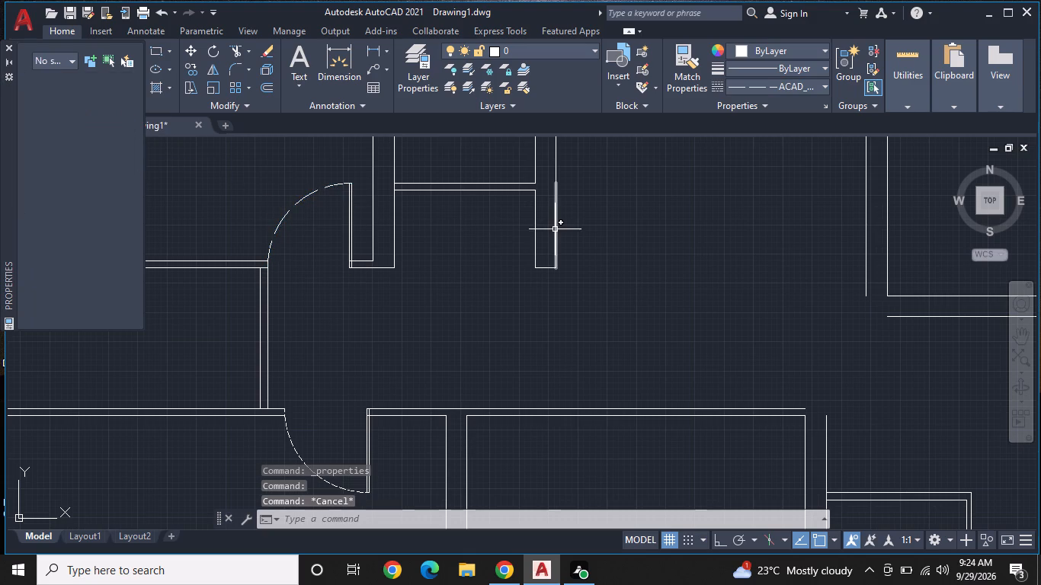
pyautogui.click(5, 46)
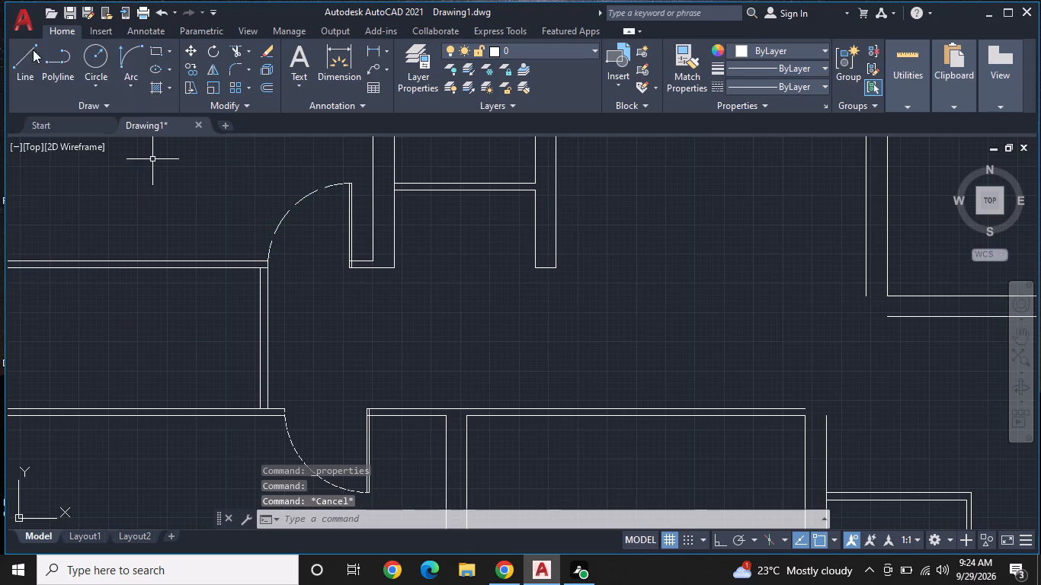
# Make ACAD_ISO02W100 the current linetype for new objects, with nothing selected.
pyautogui.scroll(-1, 511, 190)
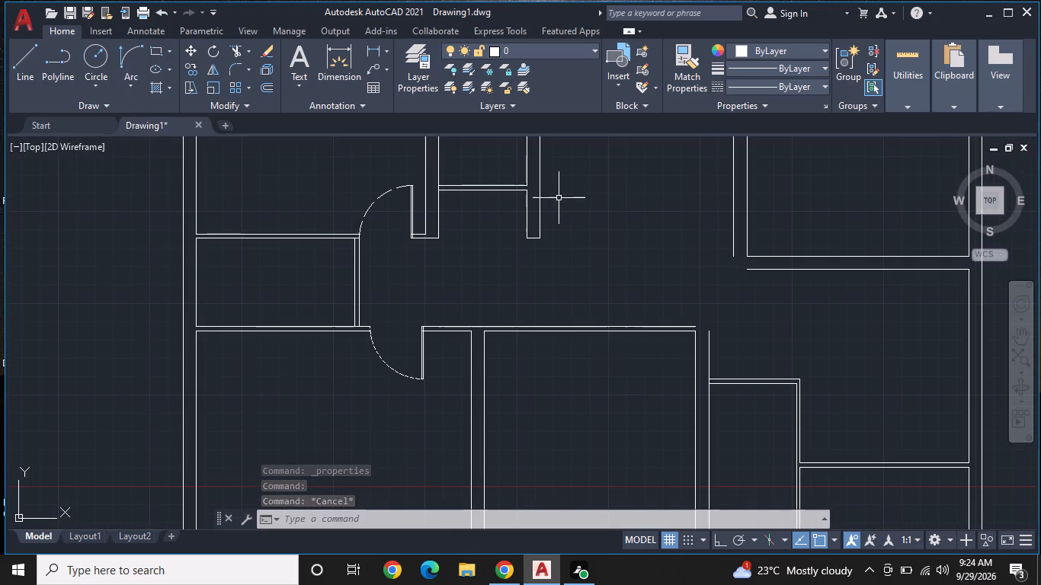
pyautogui.moveTo(559, 206); pyautogui.dragTo(444, 216, button='middle')
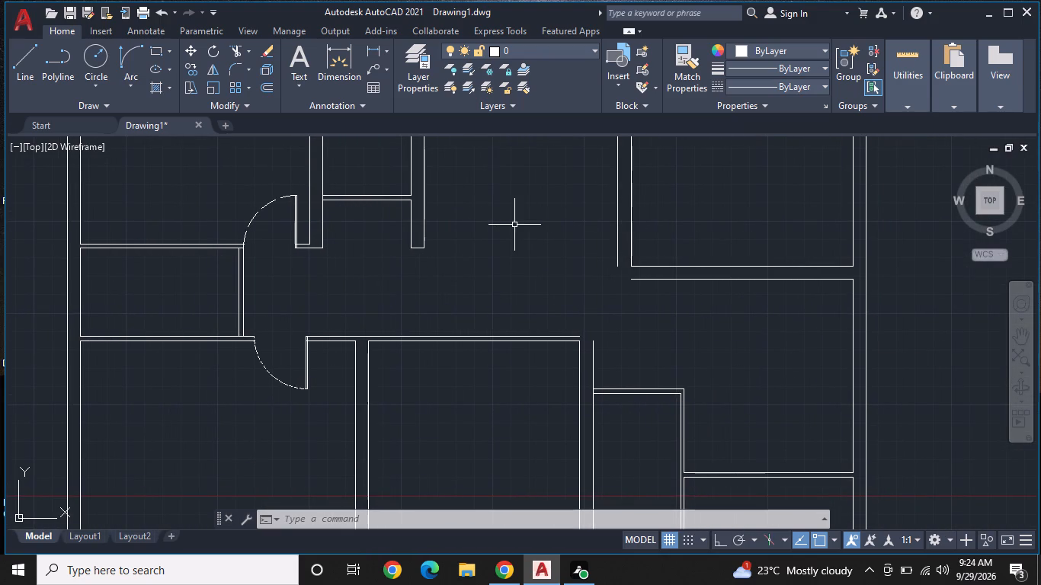
pyautogui.moveTo(514, 225); pyautogui.dragTo(545, 203, button='middle')
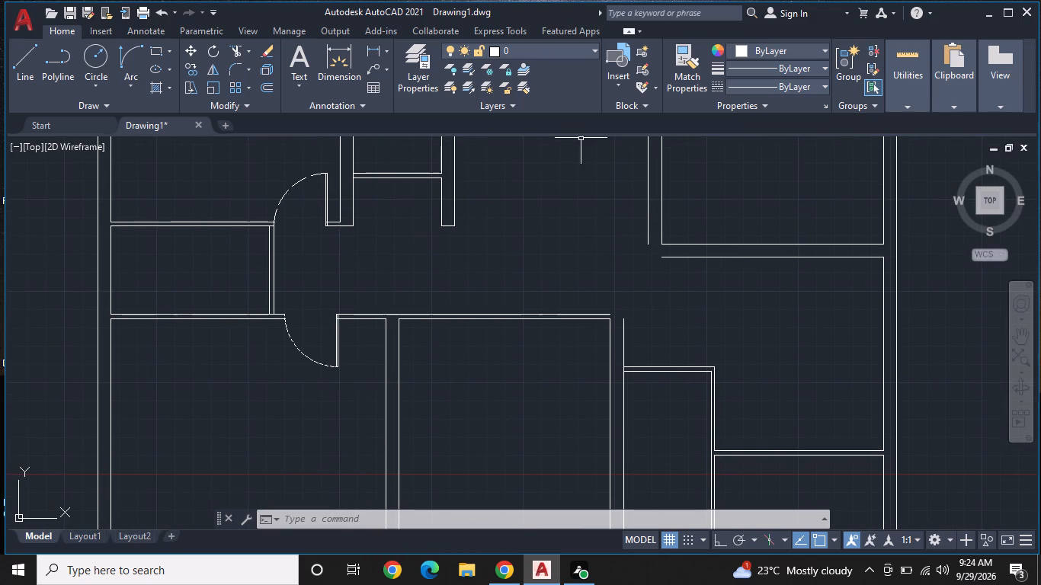
pyautogui.click(804, 78)
pyautogui.click(802, 88)
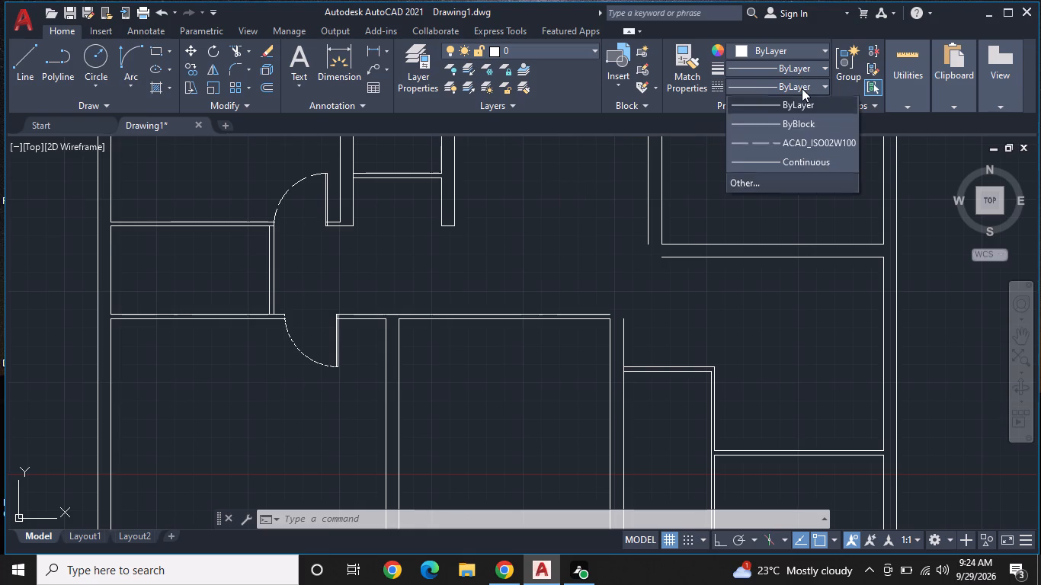
pyautogui.click(793, 141)
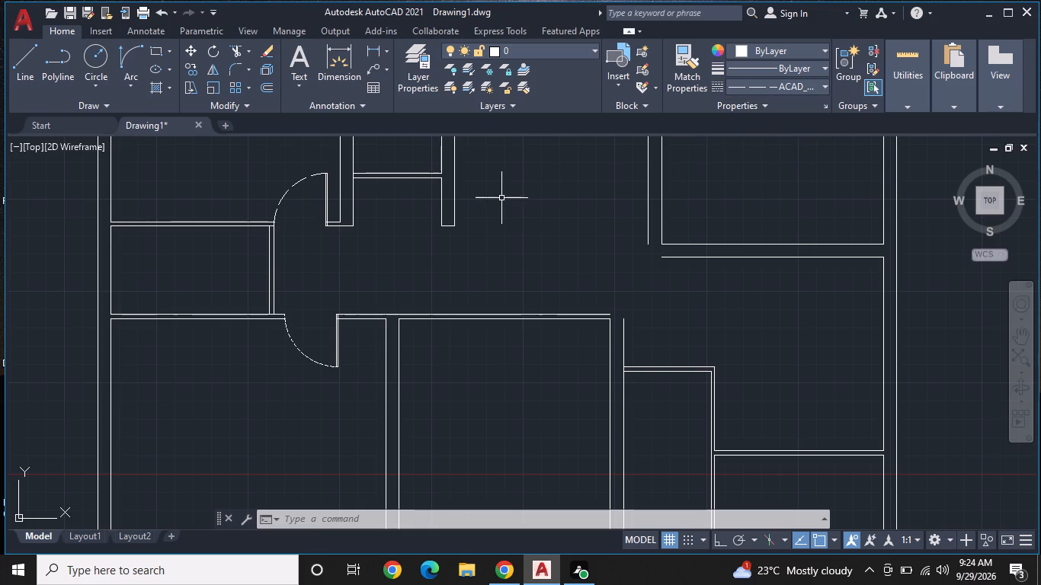
# With Ortho on, draw a 5' vertical dashed line from the wall stub's outer bottom corner down to the wall below.
pyautogui.write('L')
pyautogui.press('space')
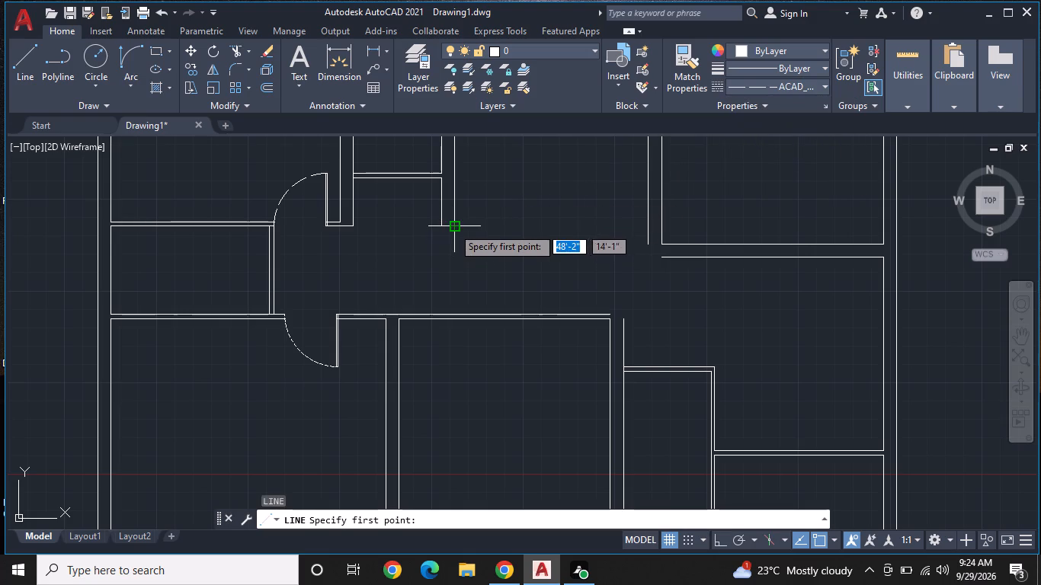
pyautogui.click(453, 227)
pyautogui.click(451, 237)
pyautogui.scroll(1, 457, 304)
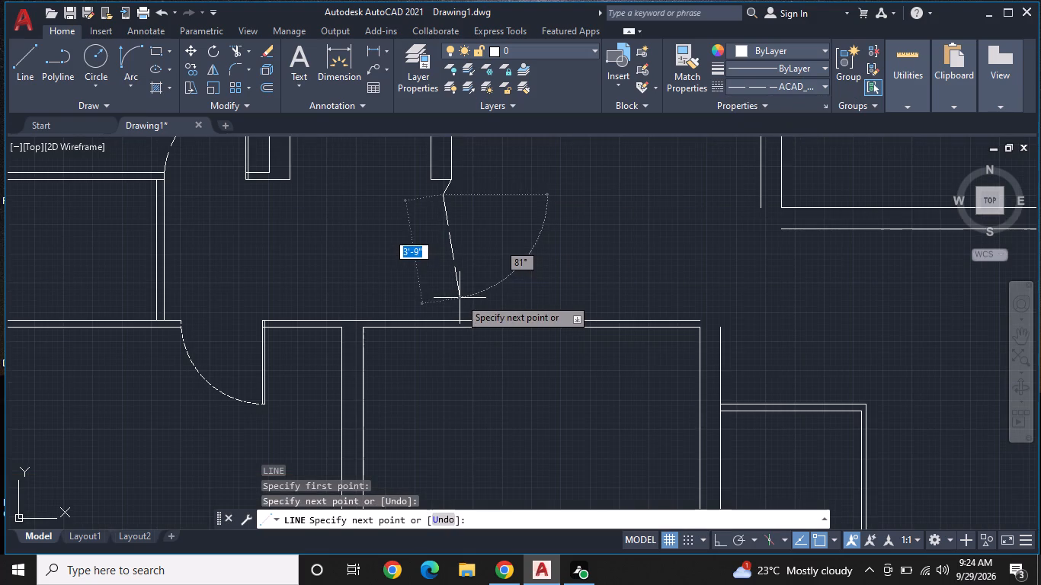
pyautogui.hotkey('ctrl', 'z')
pyautogui.scroll(1, 463, 284)
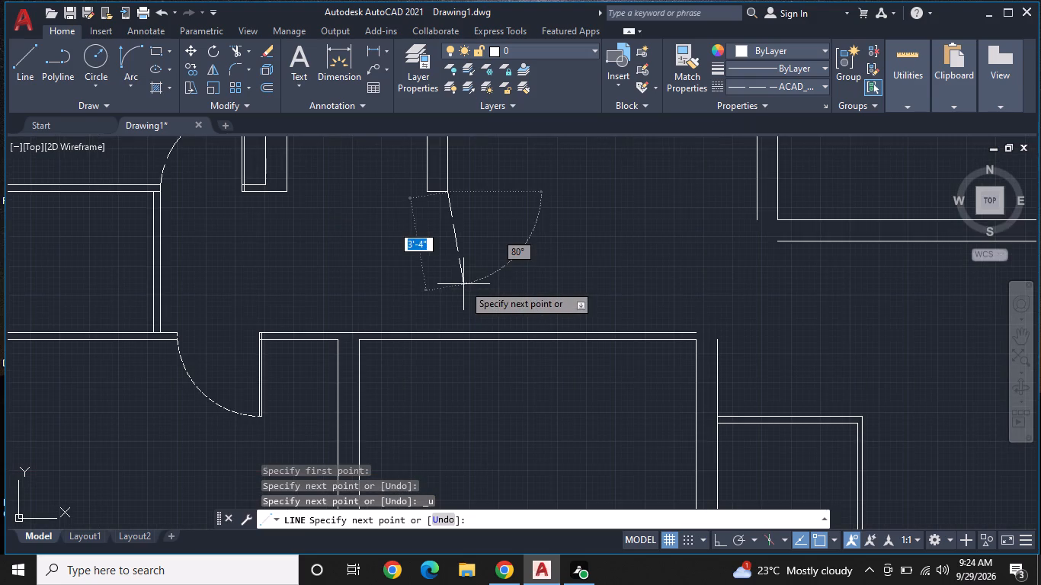
pyautogui.scroll(1, 463, 284)
pyautogui.press('F8')
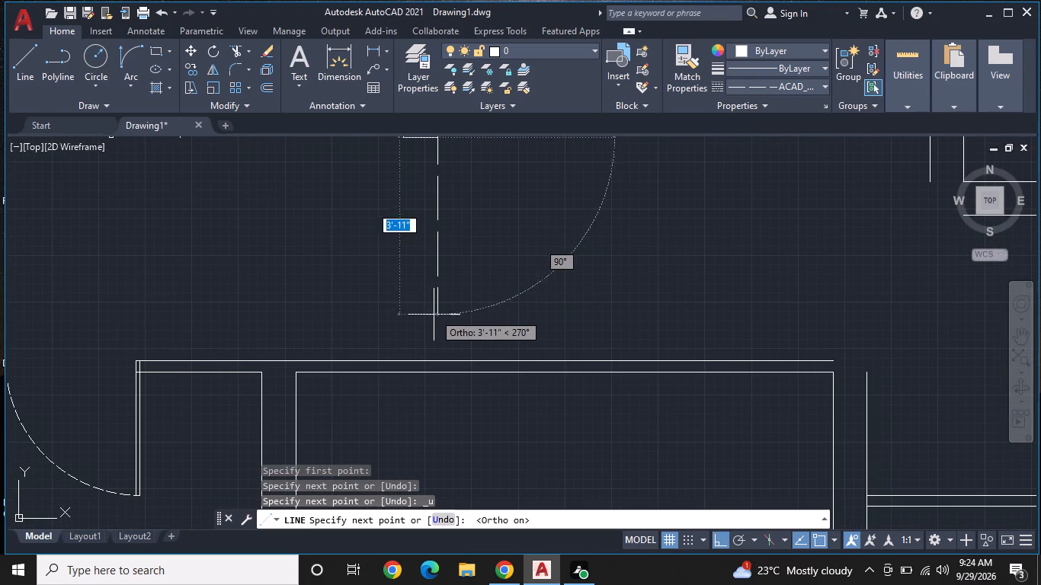
pyautogui.click(435, 356)
pyautogui.press('space')
# Draw a second vertical dashed line from the same stub's other bottom corner down to the wall below.
pyautogui.moveTo(424, 274); pyautogui.dragTo(429, 315, button='middle')
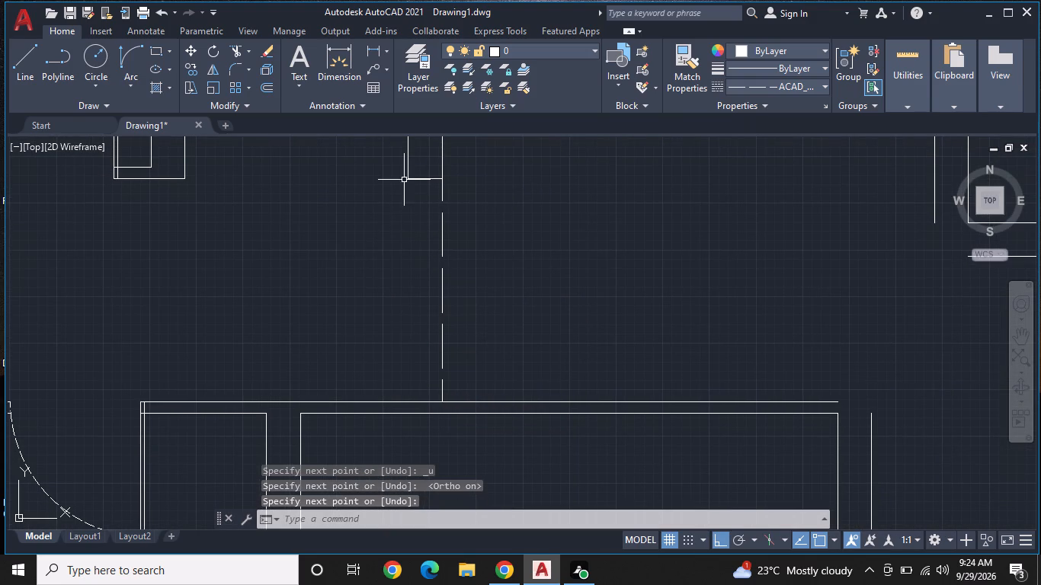
pyautogui.press('space')
pyautogui.click(405, 177)
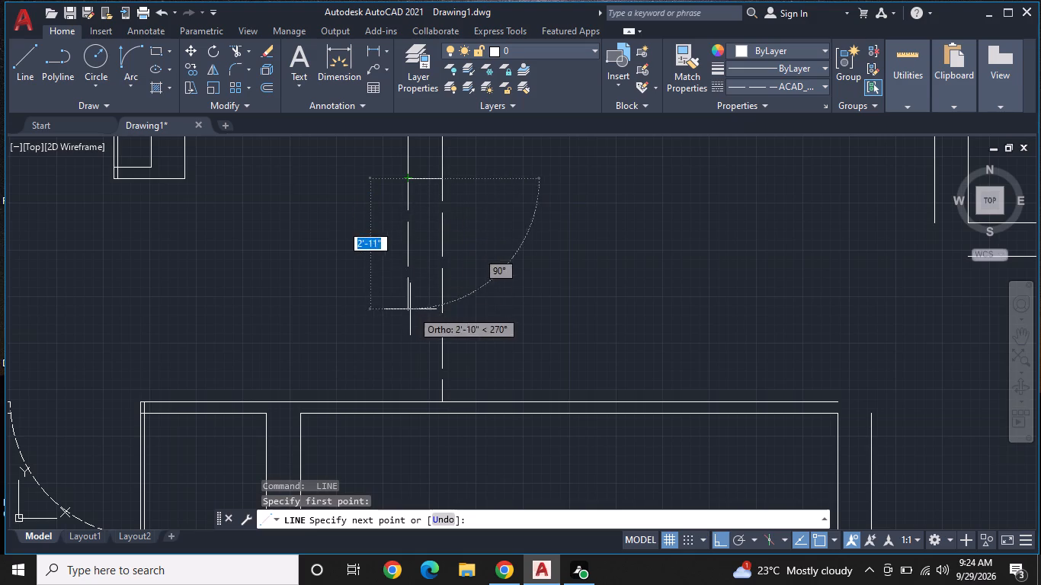
pyautogui.click(409, 398)
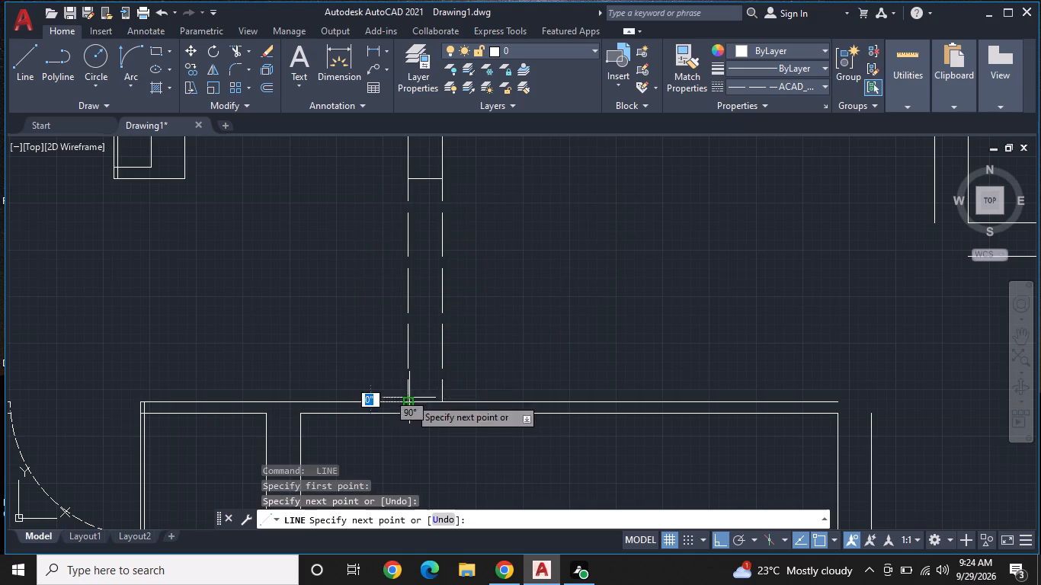
pyautogui.press('Escape')
# Draw a line 5'7" down the upper middle room's east wall from its top corner, continuing horizontally across to the opposite wall.
pyautogui.scroll(-2, 434, 344)
pyautogui.moveTo(492, 322); pyautogui.dragTo(376, 347, button='middle')
pyautogui.scroll(1, 371, 337)
pyautogui.moveTo(423, 340); pyautogui.dragTo(419, 344, button='middle')
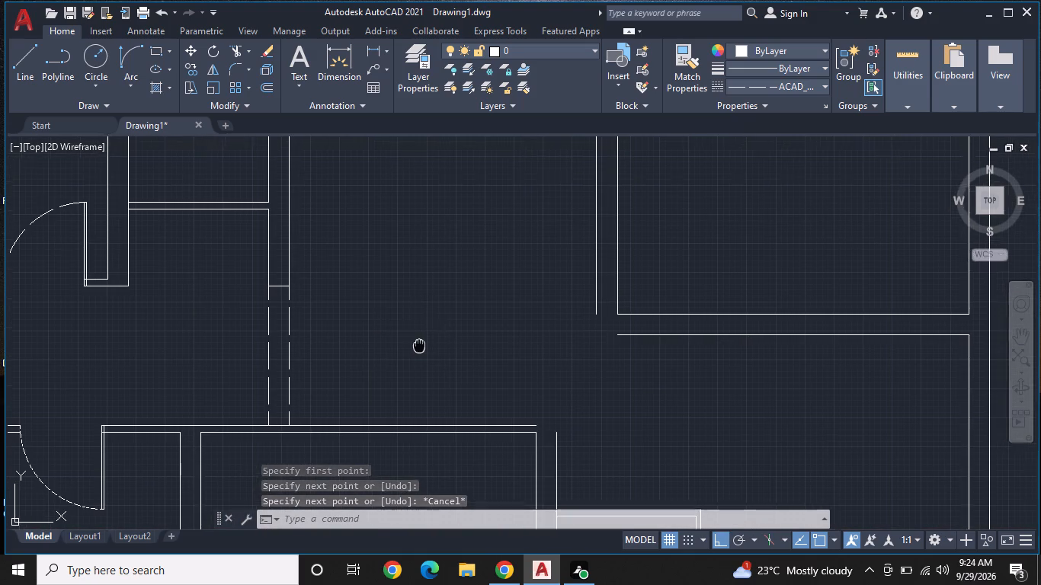
pyautogui.moveTo(419, 344); pyautogui.dragTo(337, 398, button='middle')
pyautogui.moveTo(360, 356); pyautogui.dragTo(367, 424, button='middle')
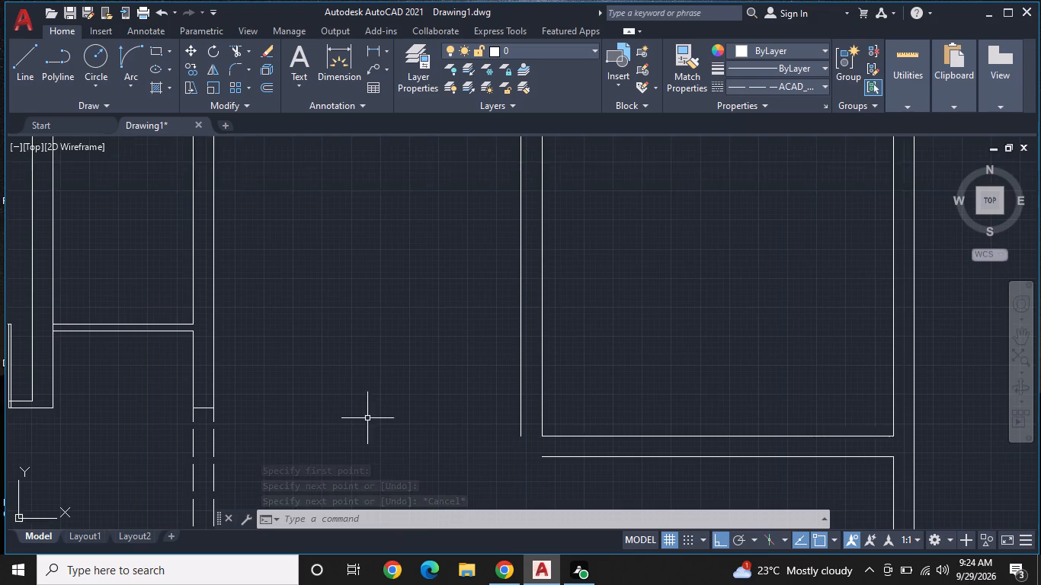
pyautogui.scroll(-1, 367, 404)
pyautogui.moveTo(383, 336); pyautogui.dragTo(368, 392, button='middle')
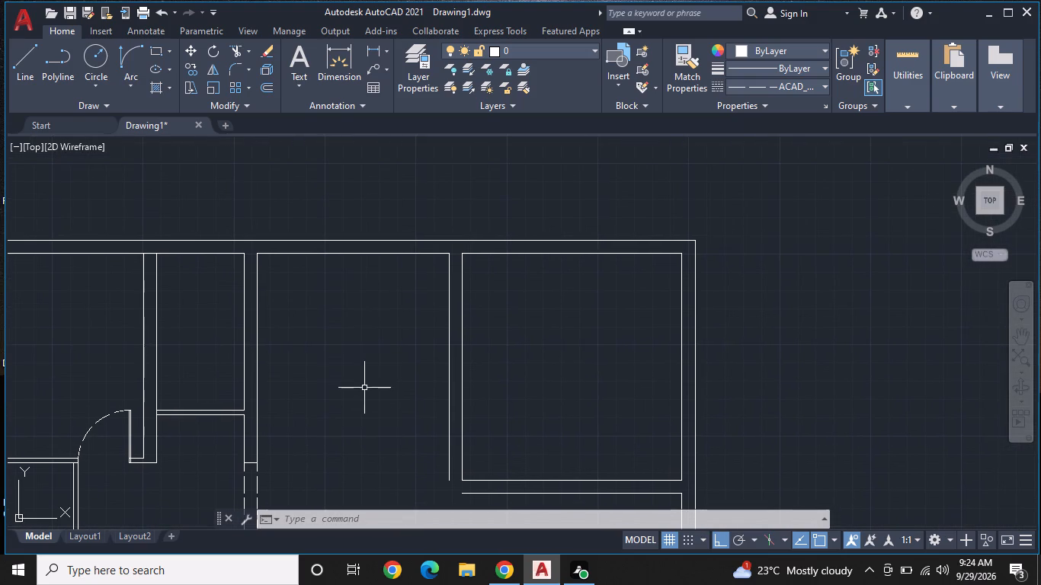
pyautogui.write('L')
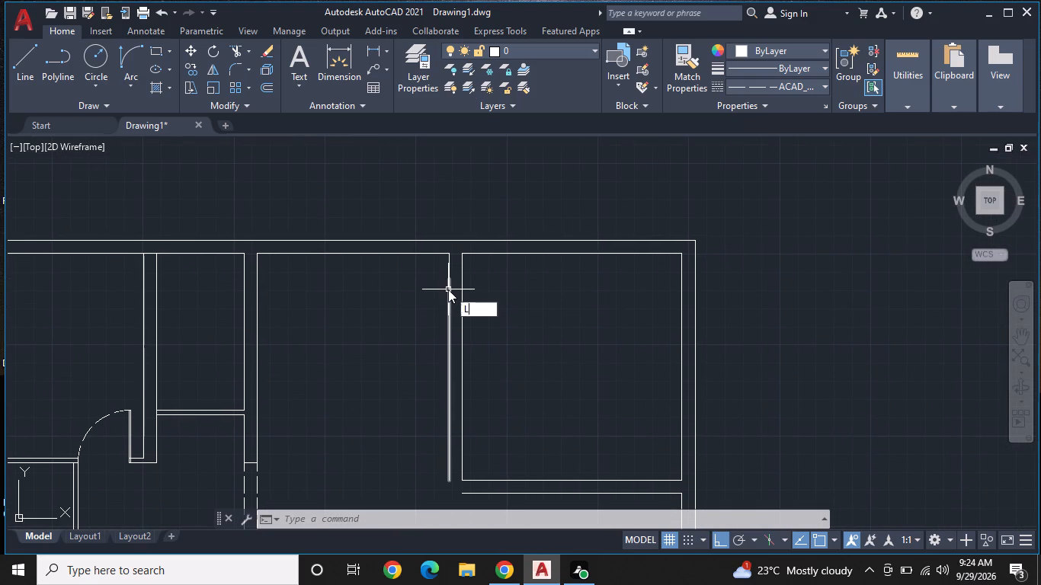
pyautogui.press('space')
pyautogui.doubleClick(450, 249)
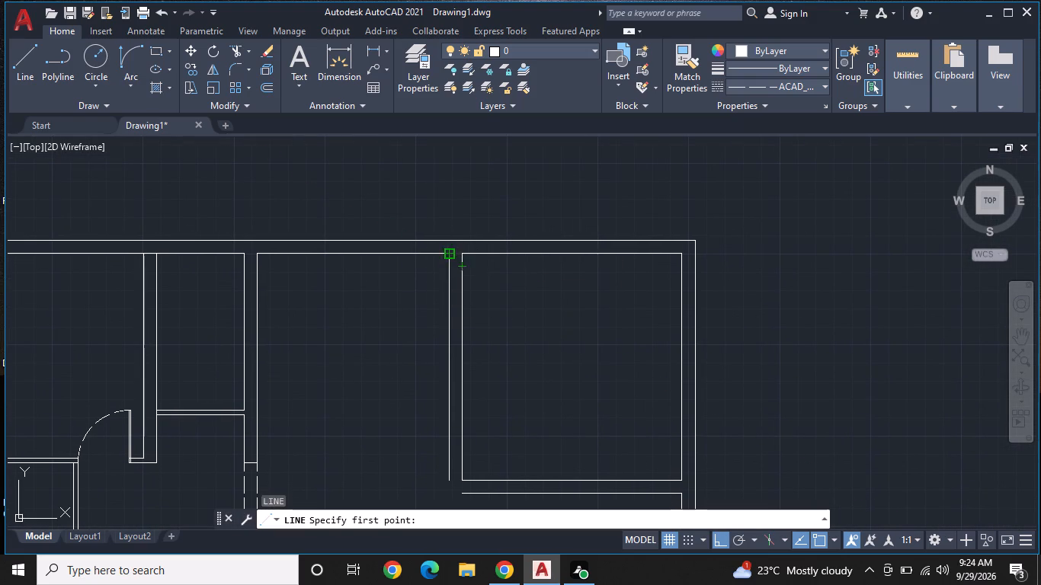
pyautogui.press('5')
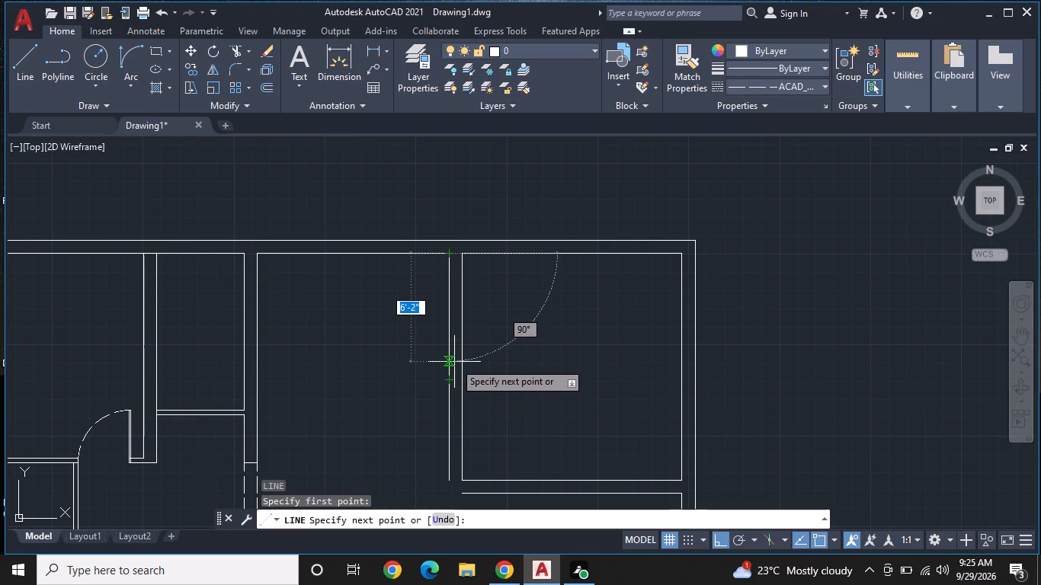
pyautogui.write("'7")
pyautogui.hotkey('shift', '"')
pyautogui.press('Return')
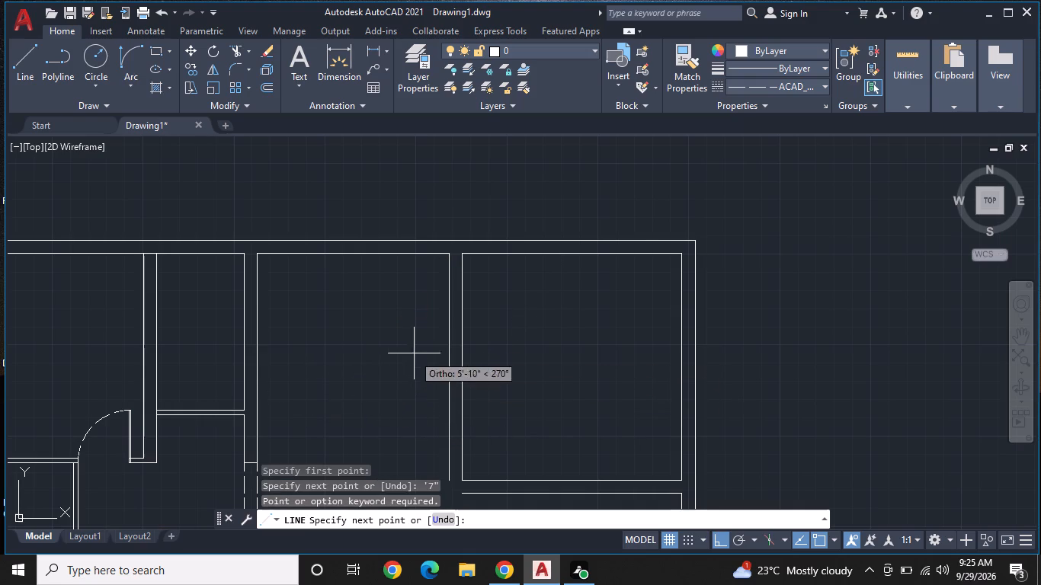
pyautogui.click(450, 256)
pyautogui.press('5')
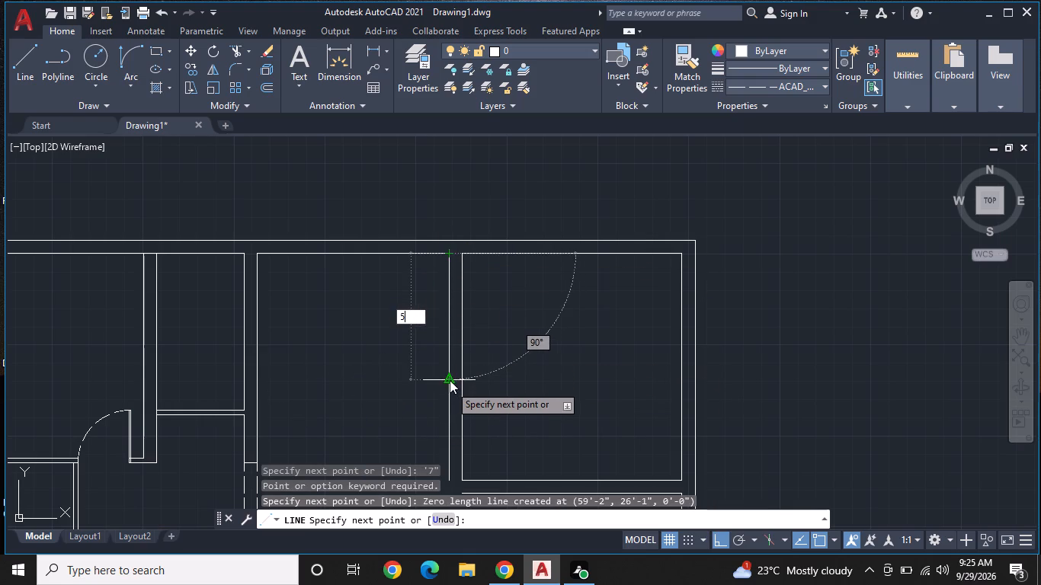
pyautogui.write("'7")
pyautogui.hotkey('shift', '"')
pyautogui.press('Return')
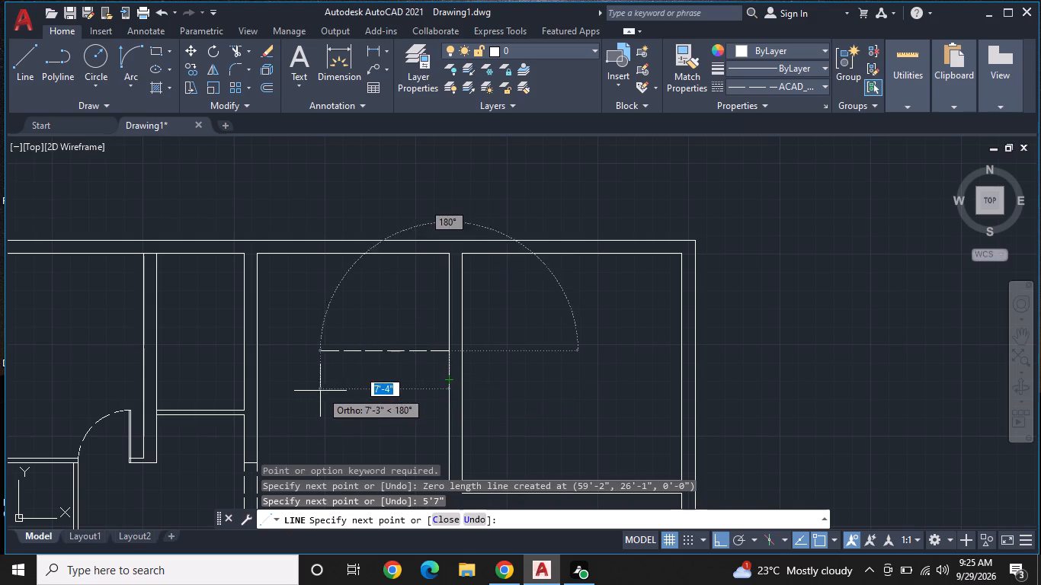
pyautogui.scroll(1, 287, 363)
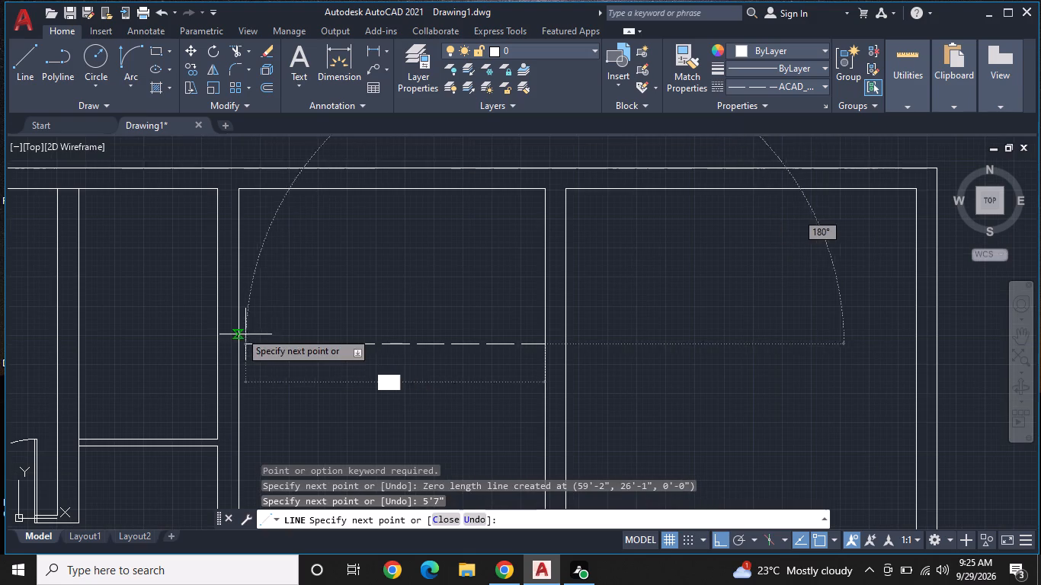
pyautogui.click(234, 344)
pyautogui.press('space')
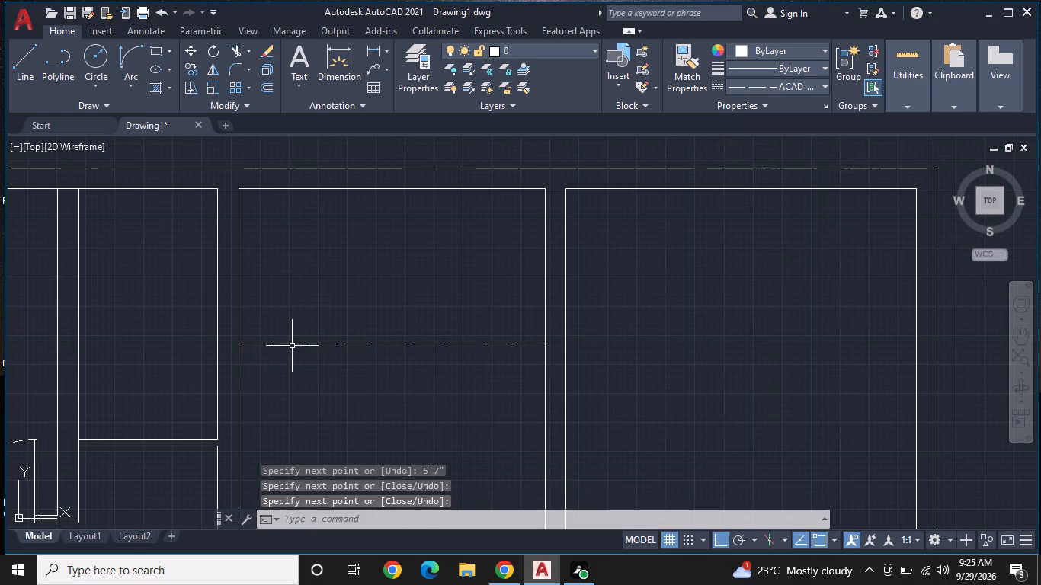
# Set the linetype of the new horizontal line across the upper middle room to ByLayer.
pyautogui.click(300, 346)
pyautogui.rightClick(300, 346)
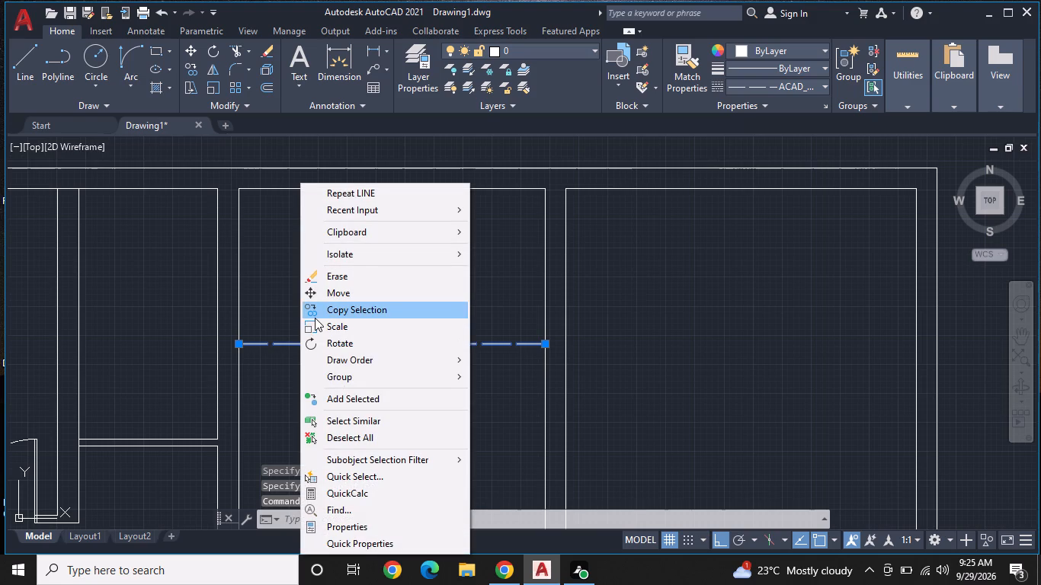
pyautogui.click(287, 324)
pyautogui.click(323, 306)
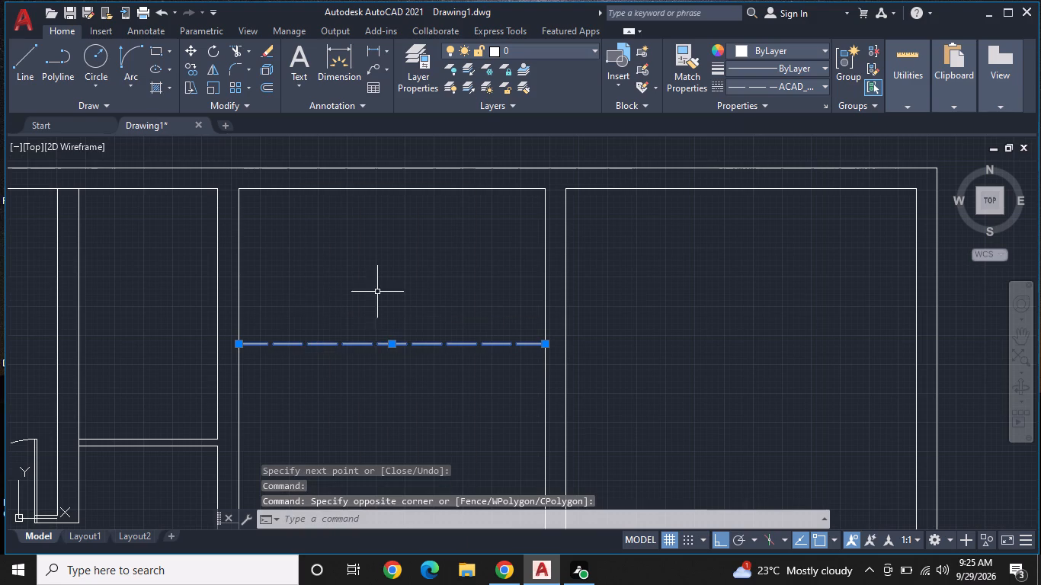
pyautogui.click(815, 79)
pyautogui.click(794, 97)
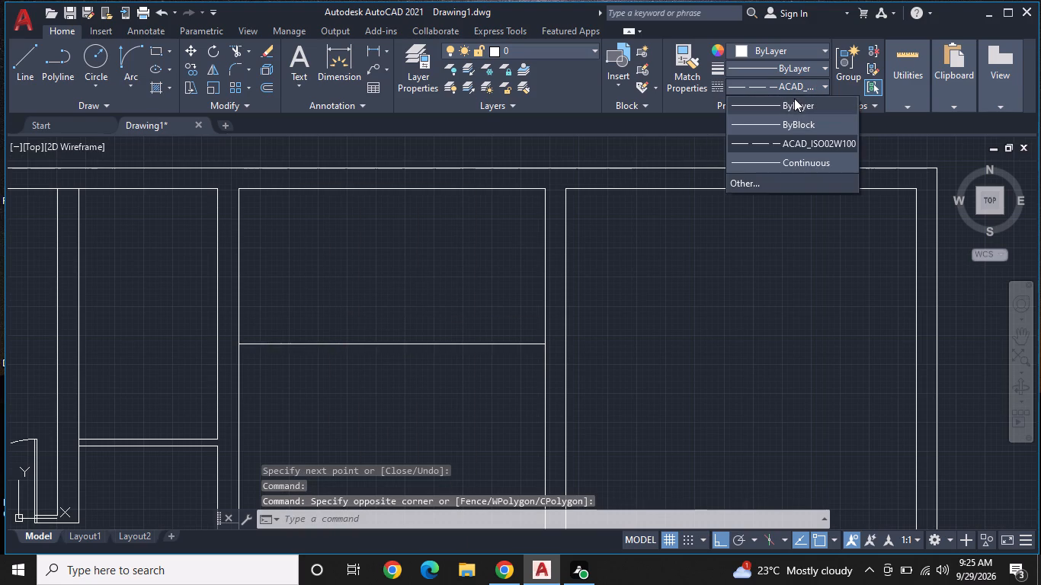
pyautogui.press('Escape')
# Offset the horizontal line across the upper middle room 9" downward to form a wall.
pyautogui.moveTo(681, 235); pyautogui.dragTo(684, 229, button='middle')
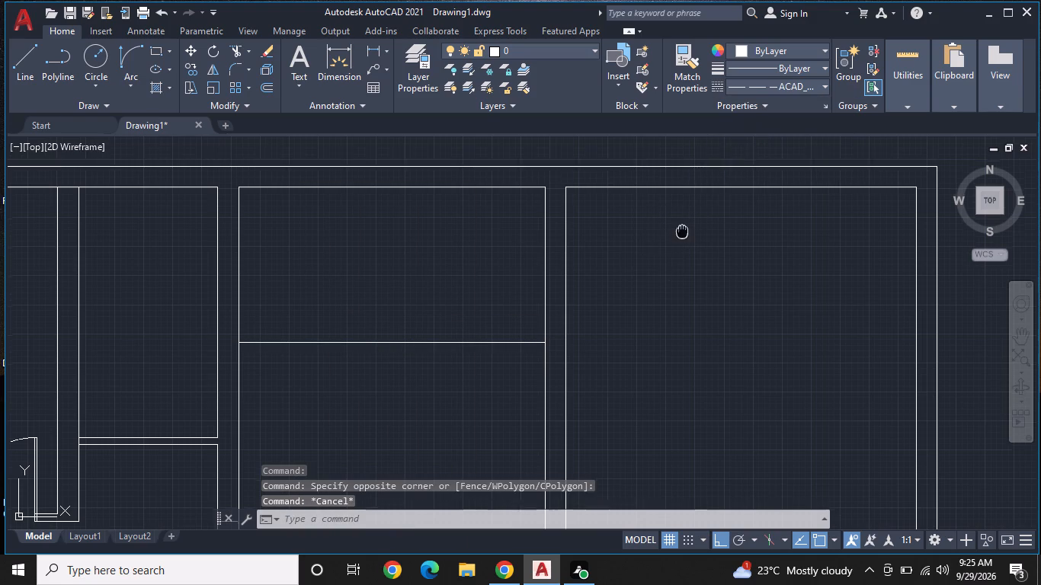
pyautogui.moveTo(684, 229); pyautogui.dragTo(693, 203, button='middle')
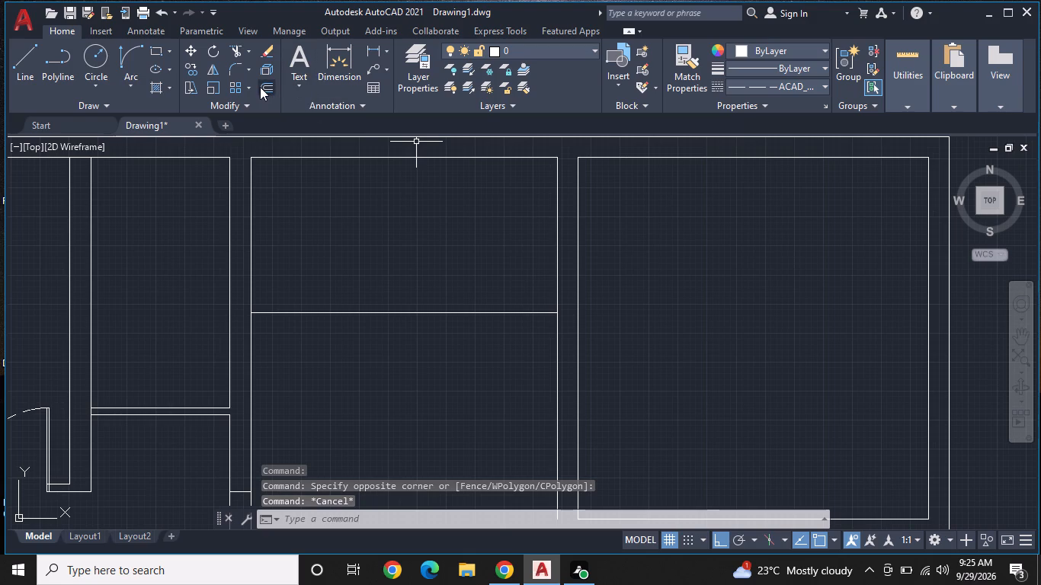
pyautogui.click(260, 87)
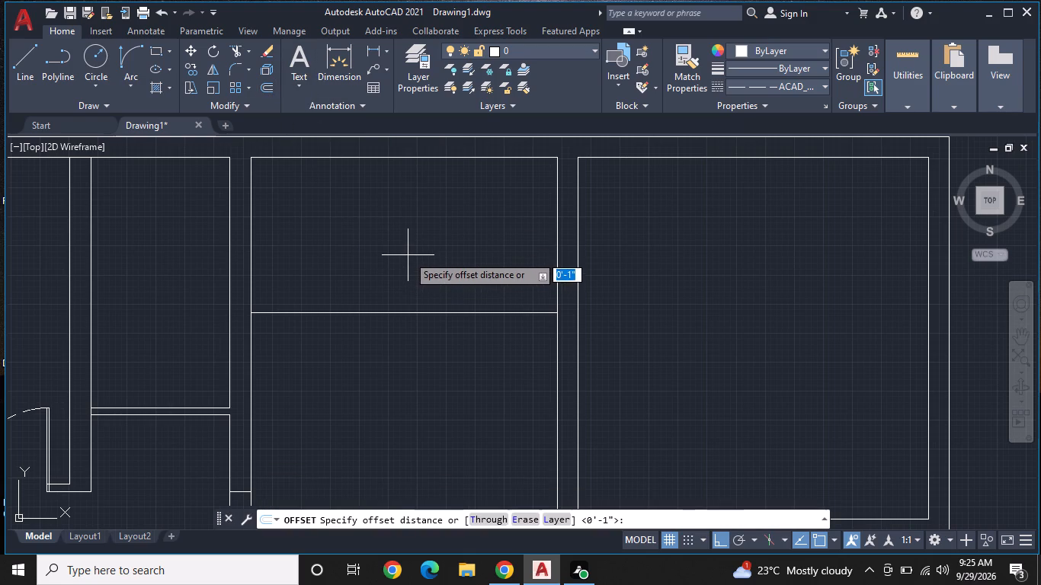
pyautogui.press('9')
pyautogui.hotkey('shift', '"')
pyautogui.press('Return')
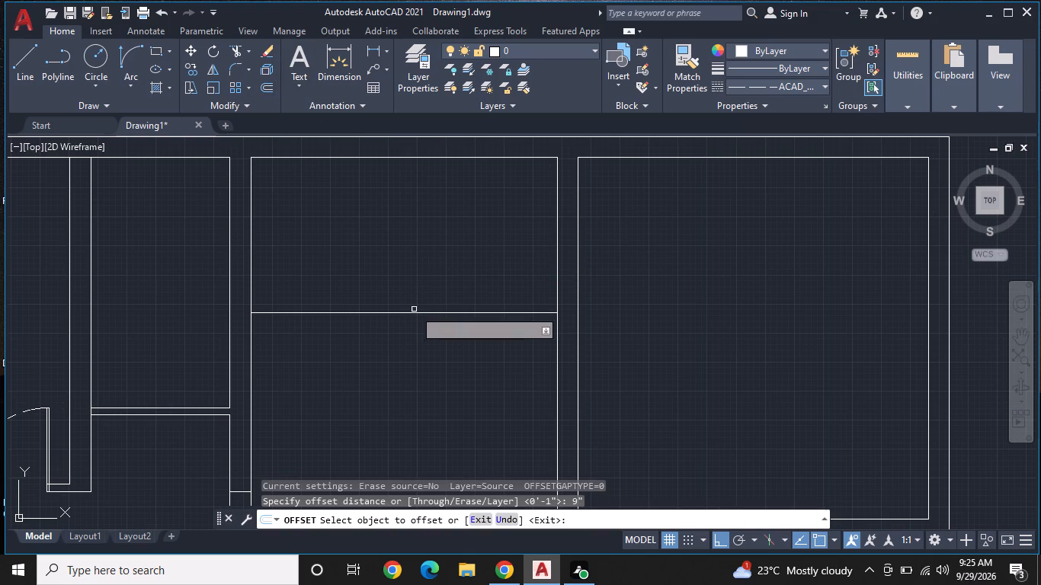
pyautogui.click(417, 313)
pyautogui.click(414, 347)
pyautogui.moveTo(420, 331); pyautogui.dragTo(420, 330, button='middle')
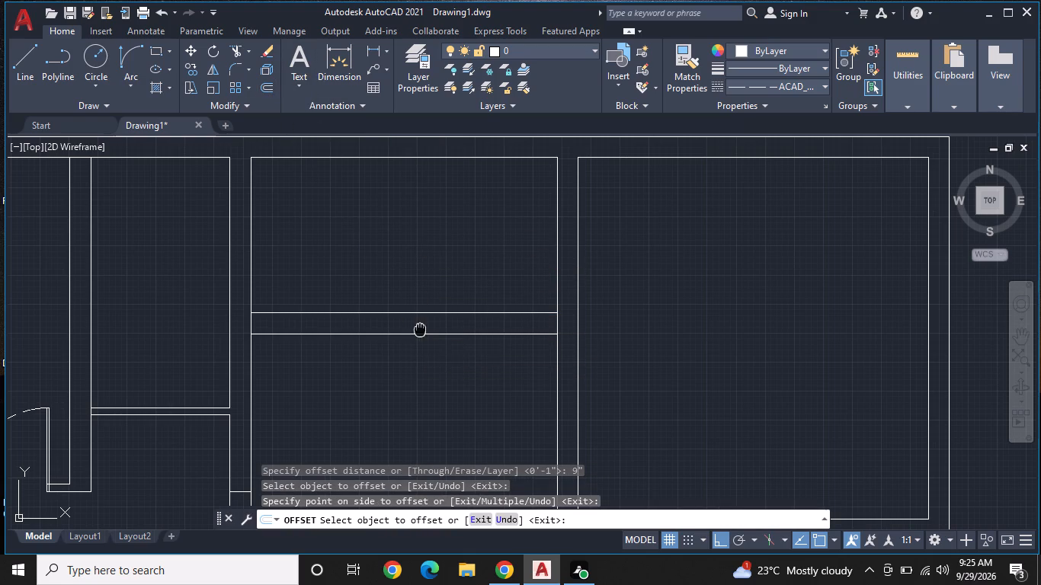
pyautogui.moveTo(420, 330); pyautogui.dragTo(421, 312, button='middle')
pyautogui.scroll(1, 421, 309)
pyautogui.scroll(-2, 428, 289)
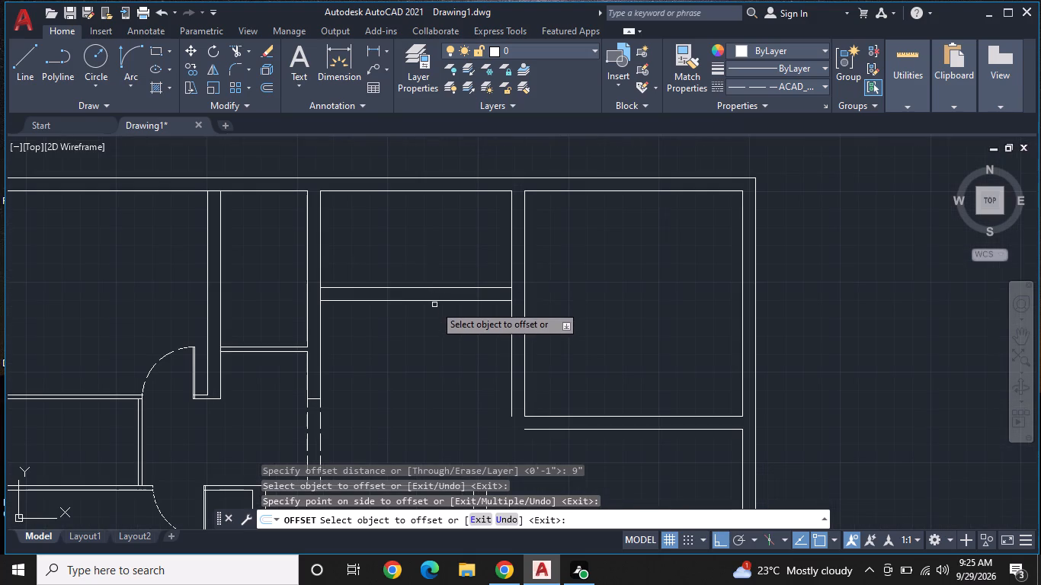
pyautogui.moveTo(427, 323); pyautogui.dragTo(394, 281, button='middle')
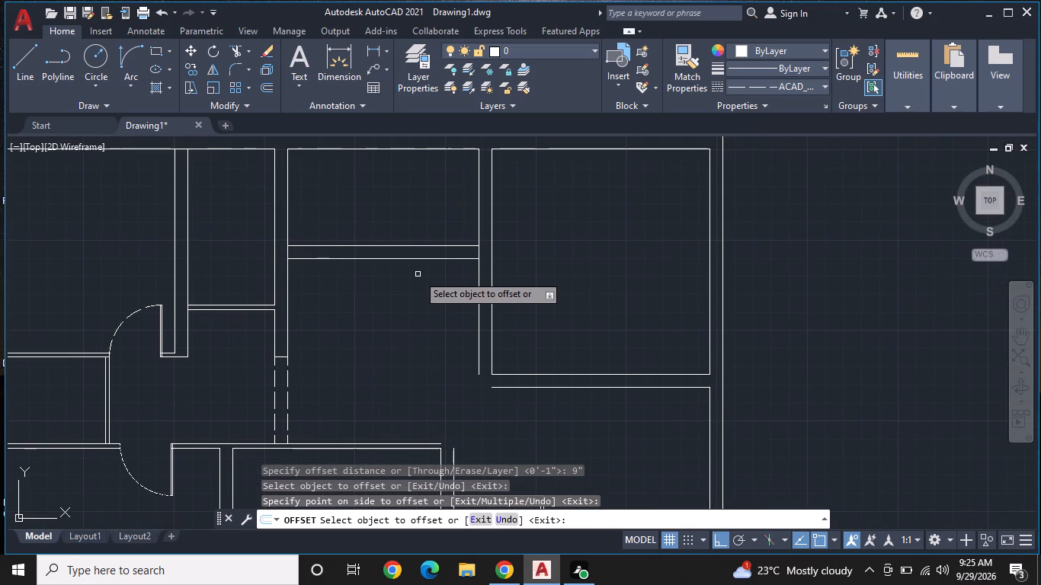
pyautogui.moveTo(409, 315); pyautogui.dragTo(380, 304, button='middle')
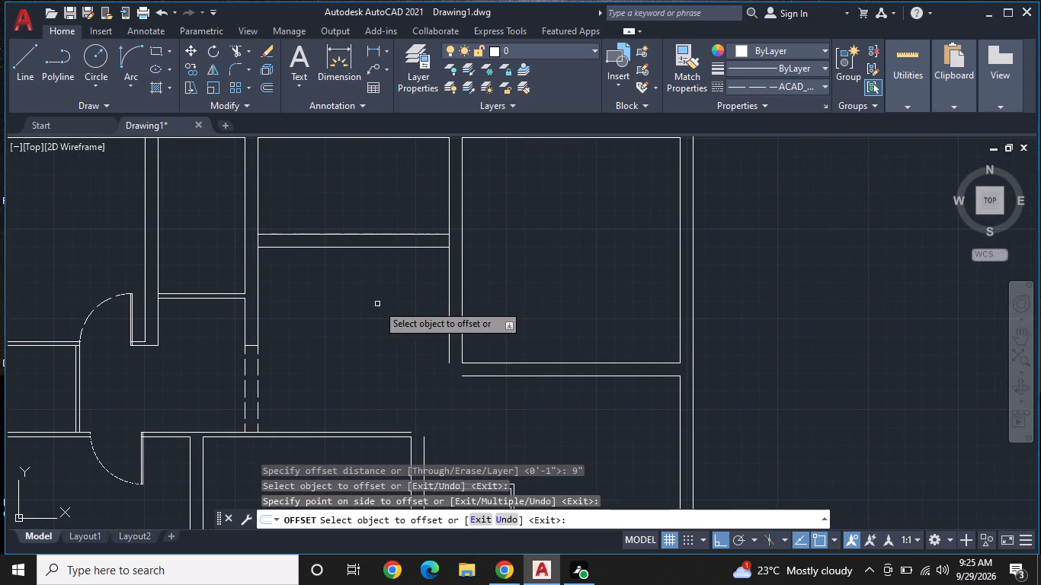
pyautogui.press('Escape')
# Draw a 9" horizontal line across the wall between the upper middle and upper right rooms, below the new cross wall.
pyautogui.press('l')
pyautogui.press('space')
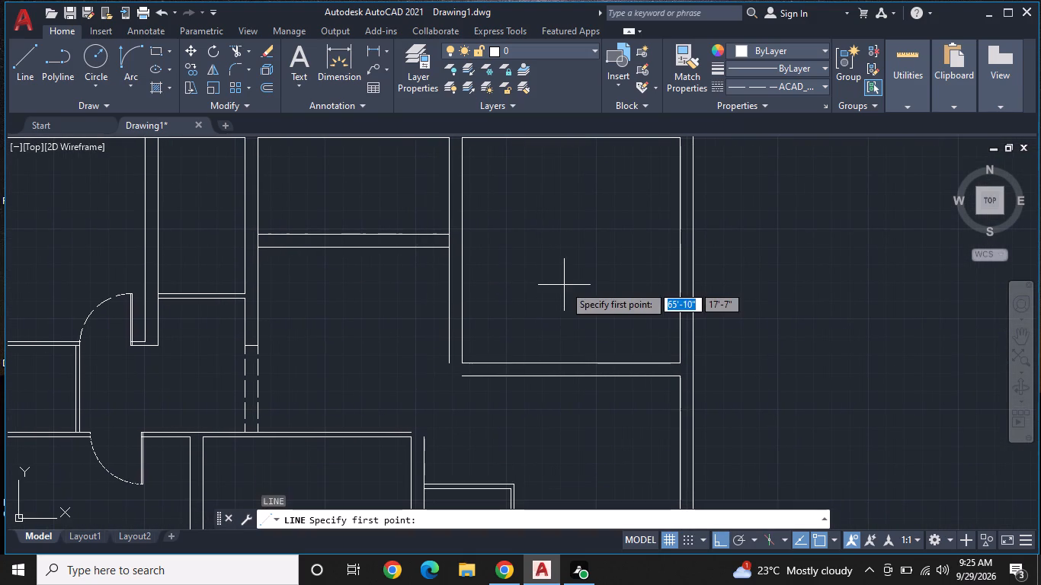
pyautogui.click(463, 285)
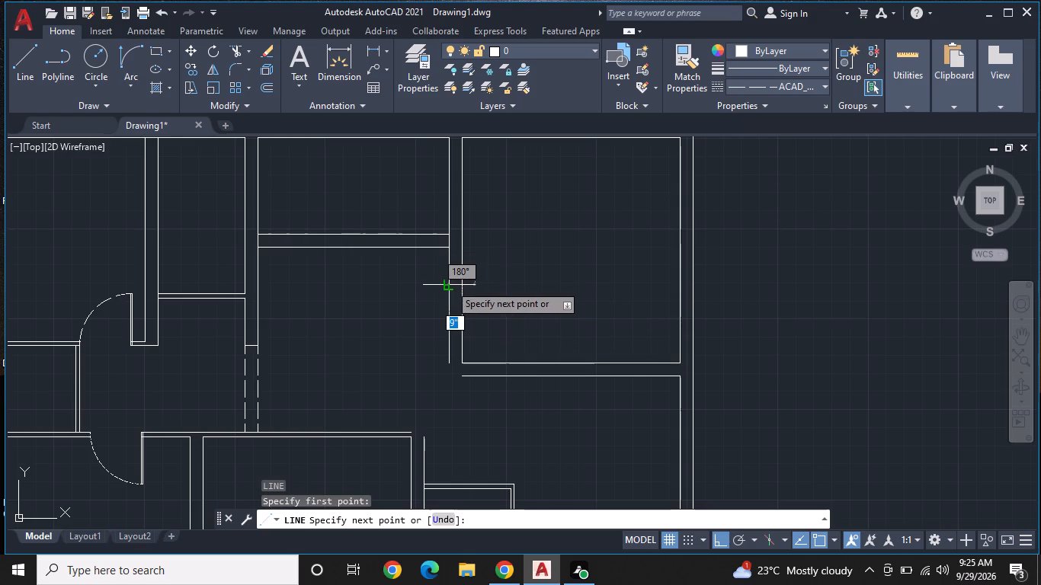
pyautogui.click(450, 284)
pyautogui.press('Escape')
# Trim both faces of that wall below the new 9" line to open a gap down to the lower wall.
pyautogui.moveTo(517, 290); pyautogui.dragTo(530, 268, button='middle')
pyautogui.scroll(1, 530, 268)
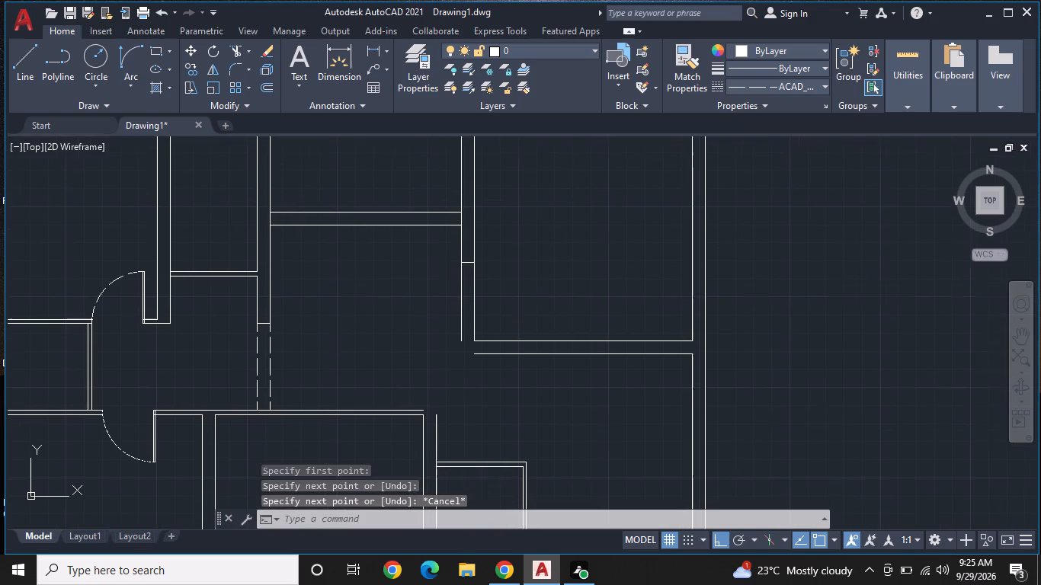
pyautogui.click(238, 47)
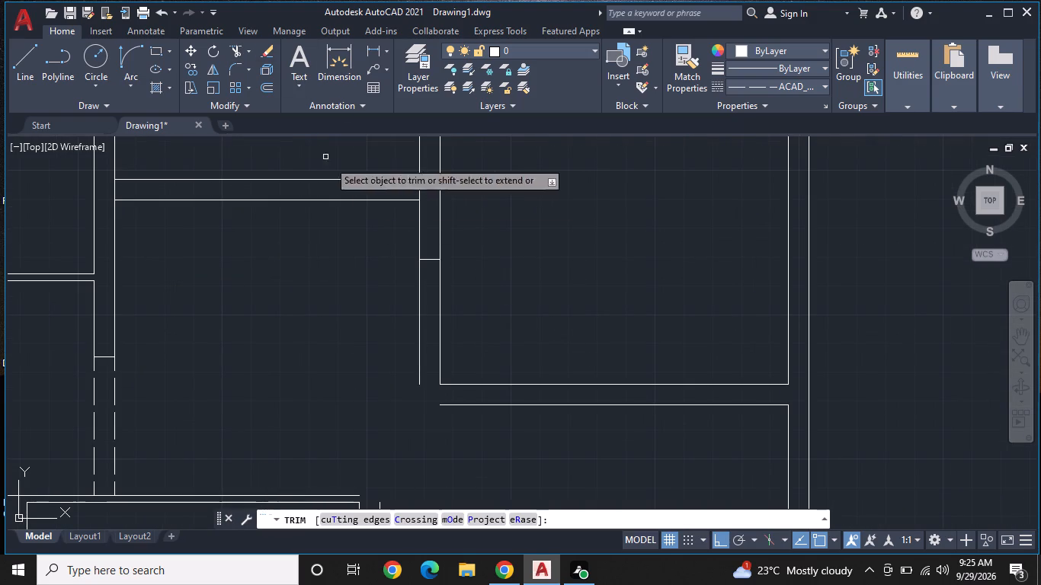
pyautogui.click(454, 325)
pyautogui.click(320, 300)
pyautogui.moveTo(486, 305); pyautogui.dragTo(505, 282, button='middle')
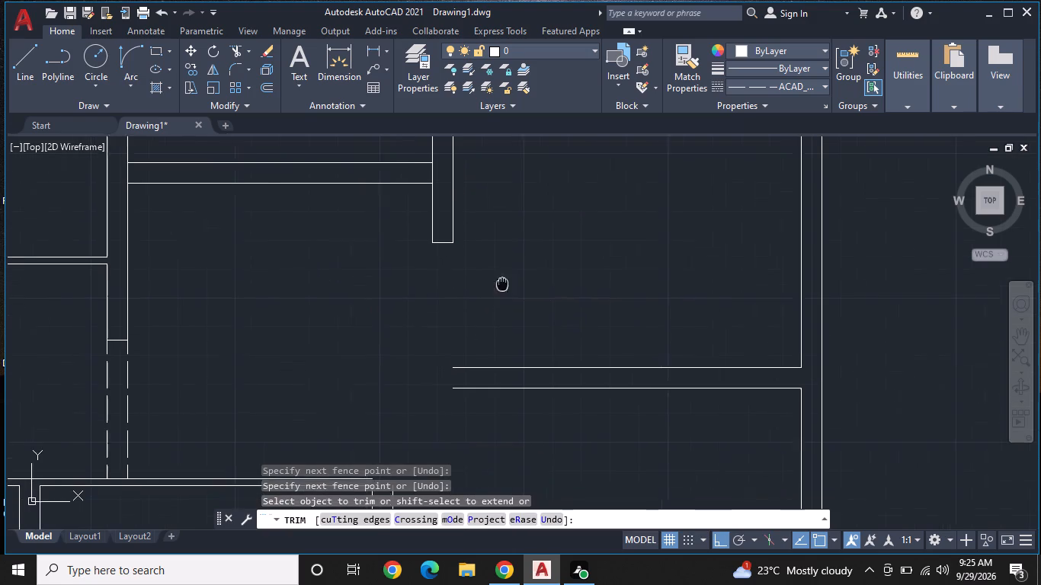
# Draw 9" lines extending both faces of the wall below the upper right room and capping its open end.
pyautogui.moveTo(505, 282); pyautogui.dragTo(505, 280, button='middle')
pyautogui.press('Escape')
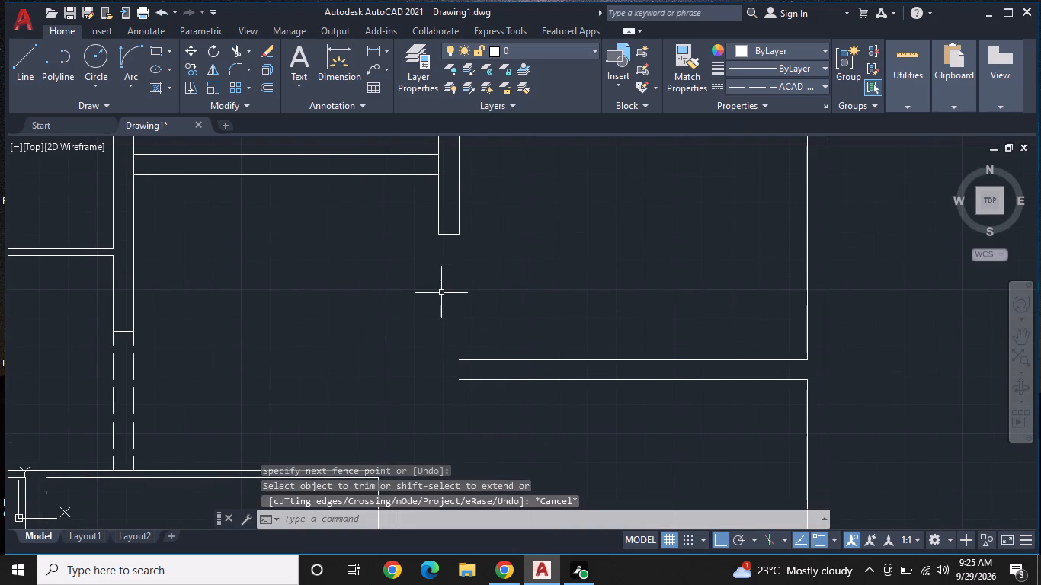
pyautogui.click(37, 59)
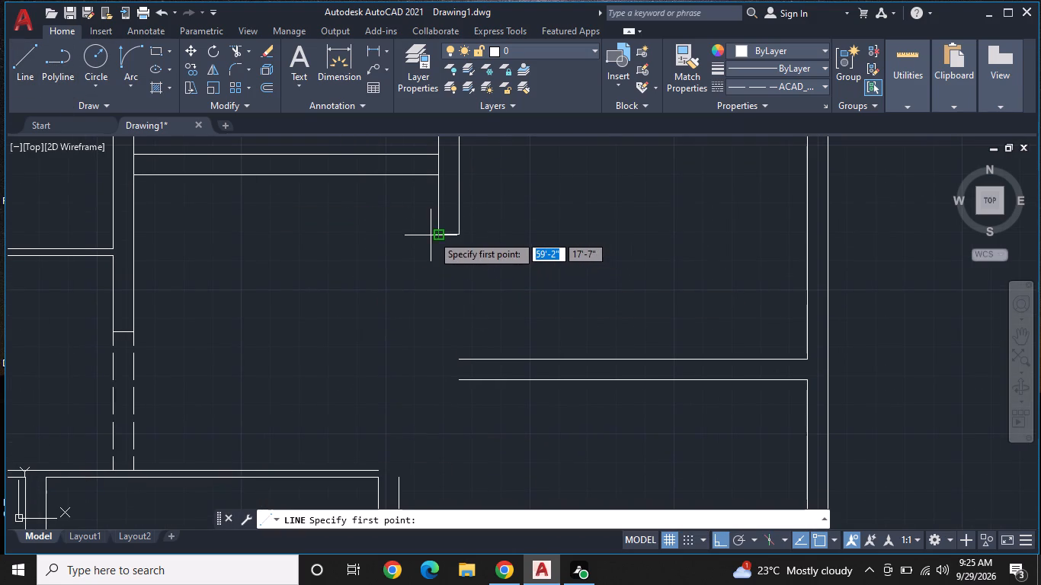
pyautogui.click(439, 381)
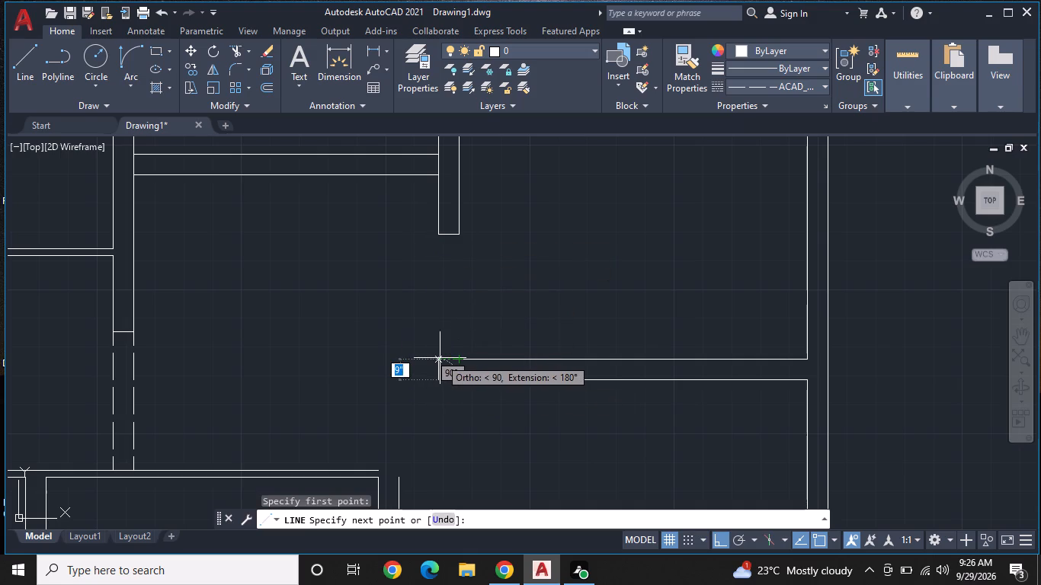
pyautogui.click(437, 358)
pyautogui.click(458, 360)
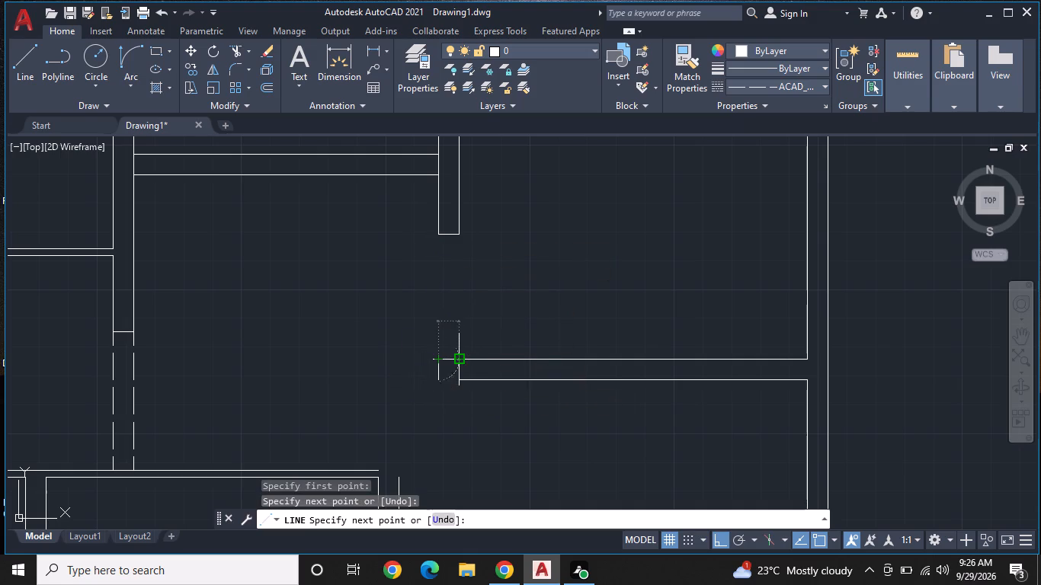
pyautogui.press('space')
pyautogui.press('space')
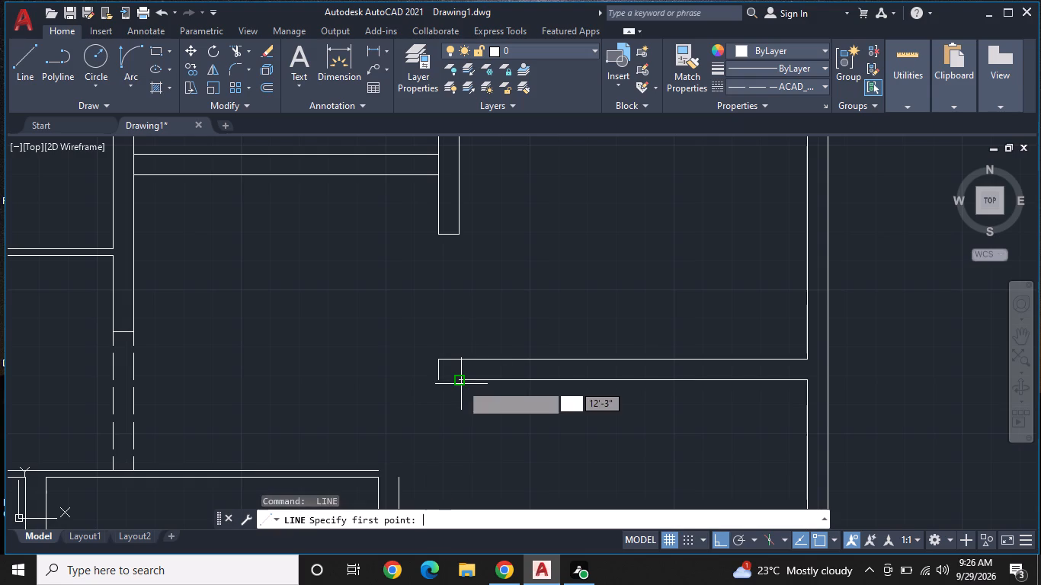
pyautogui.click(459, 378)
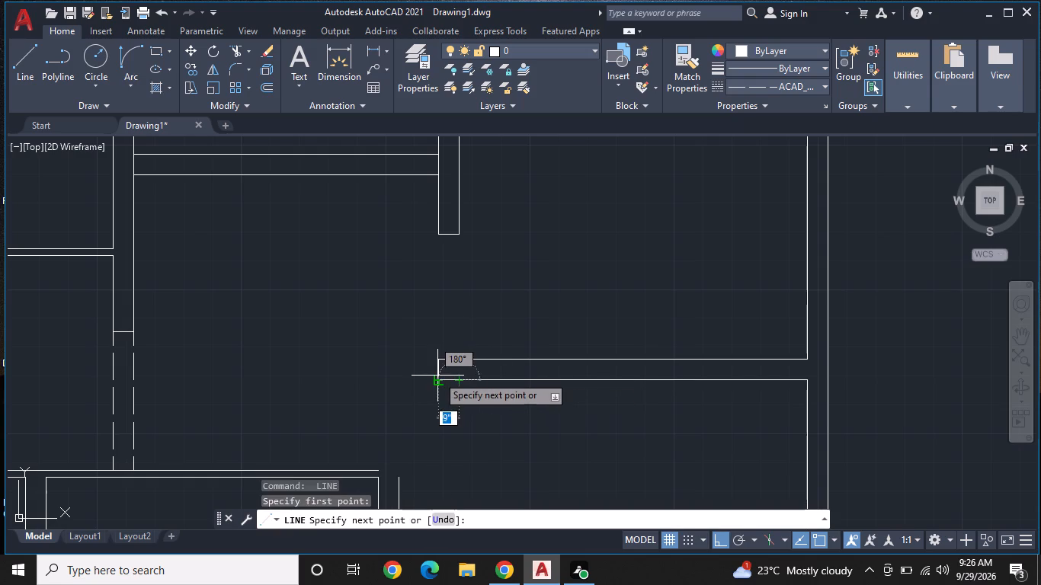
pyautogui.click(437, 376)
pyautogui.press('space')
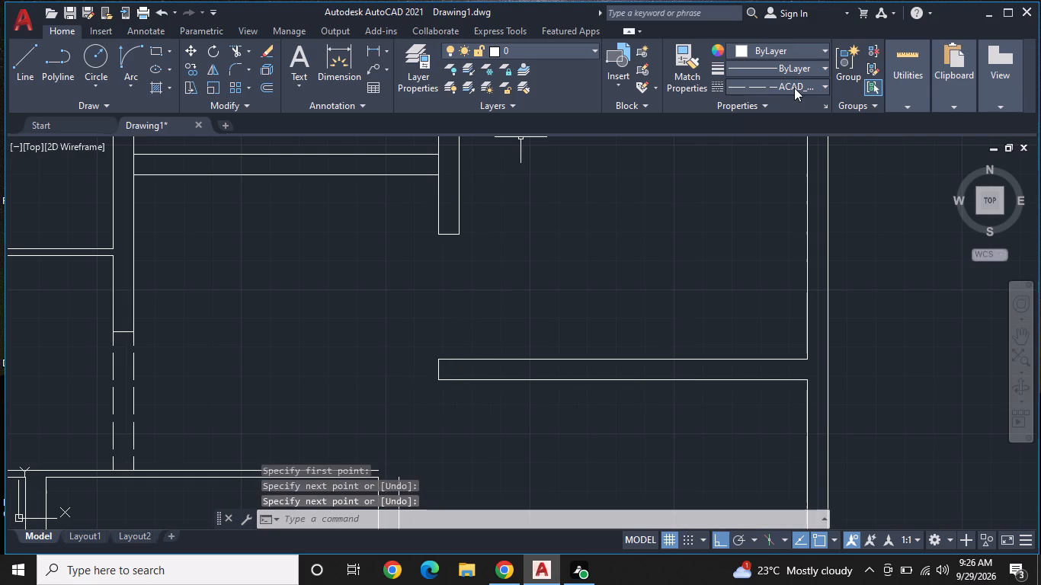
# Draw two dashed 4'-6" vertical lines along both faces of the opening between the upper middle and upper right rooms.
pyautogui.click(806, 79)
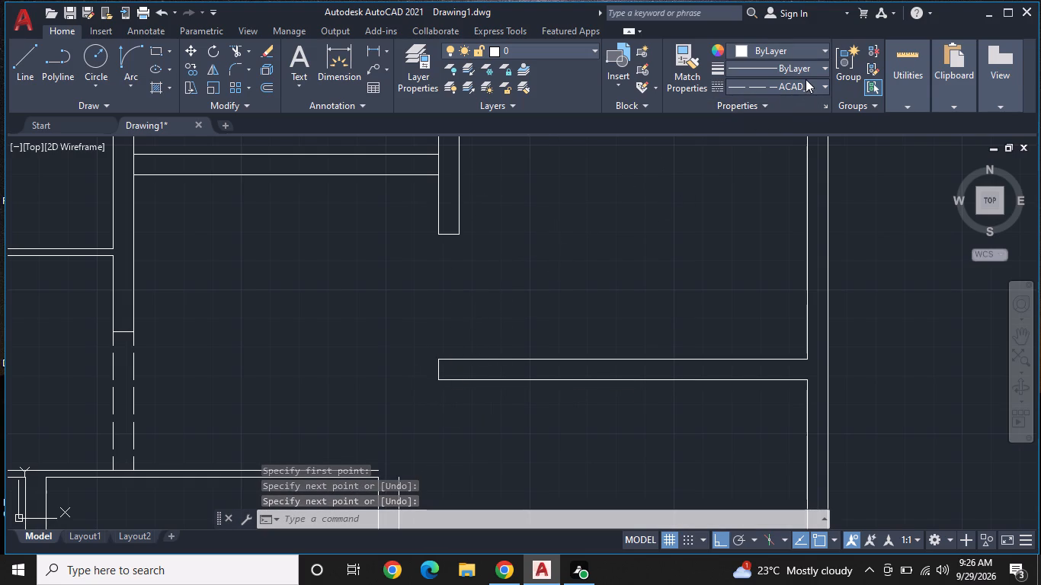
pyautogui.click(785, 149)
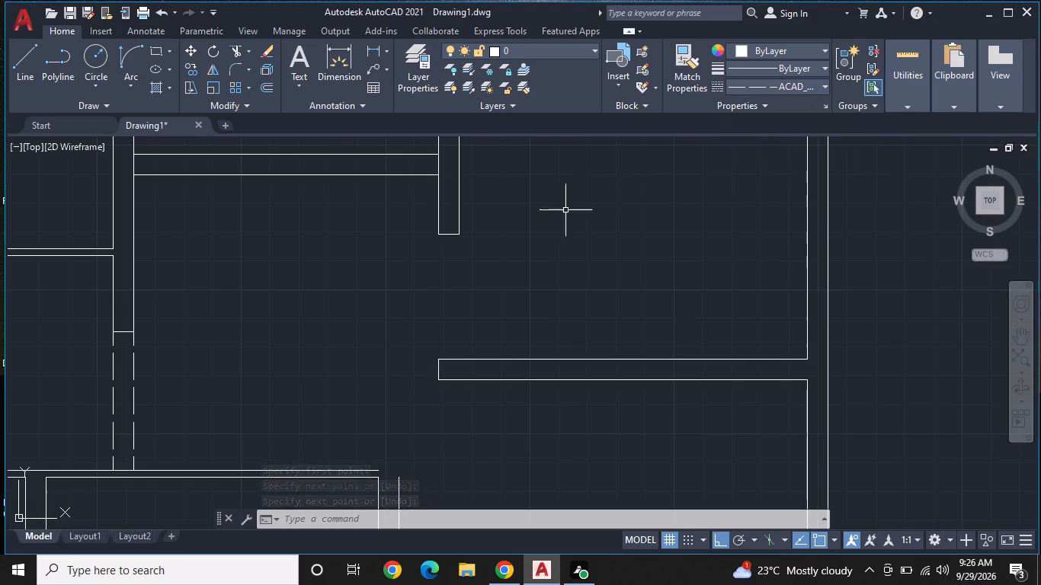
pyautogui.press('space')
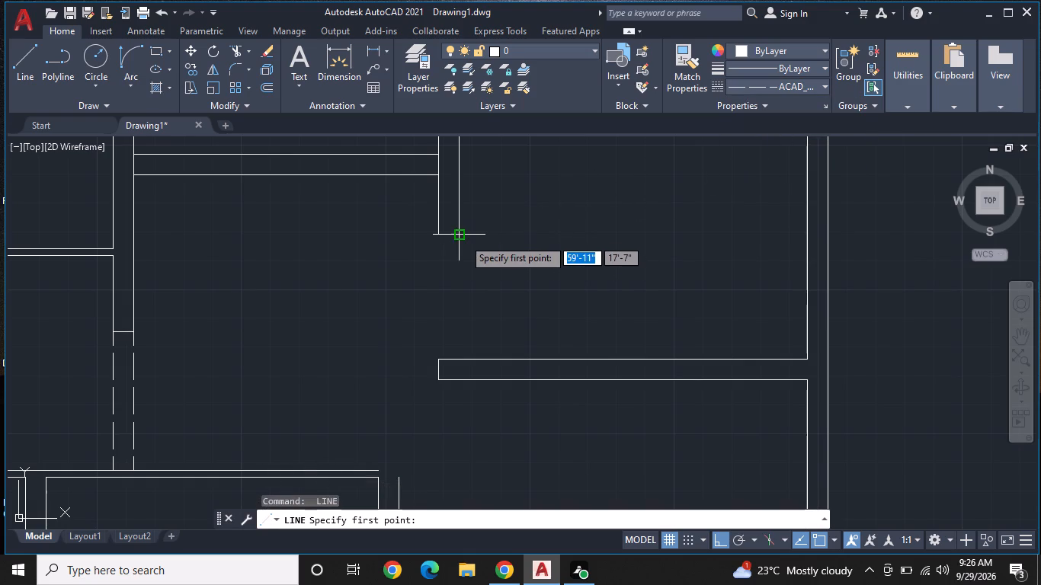
pyautogui.click(462, 238)
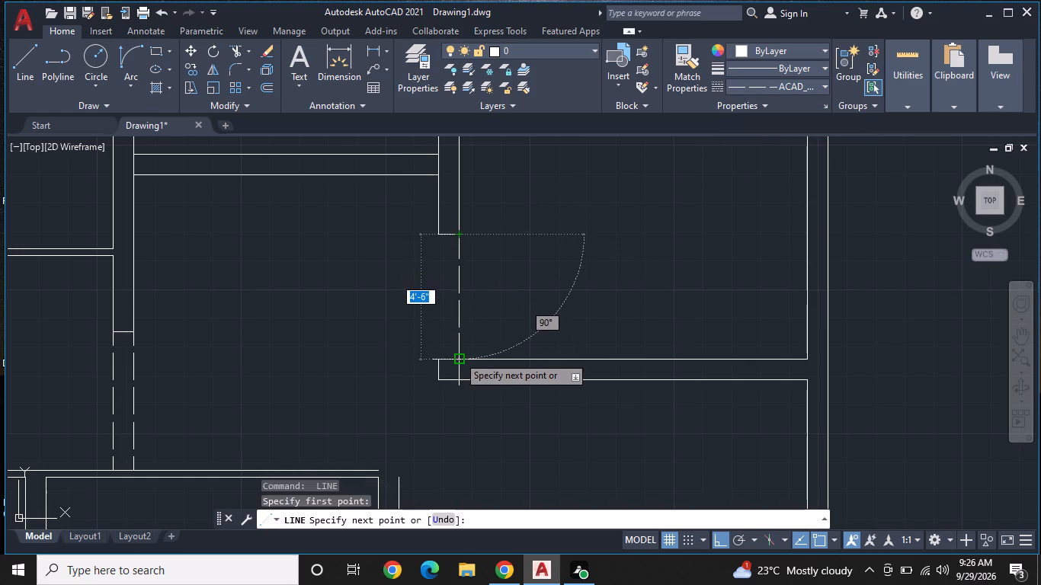
pyautogui.click(458, 356)
pyautogui.press('space')
pyautogui.press('space')
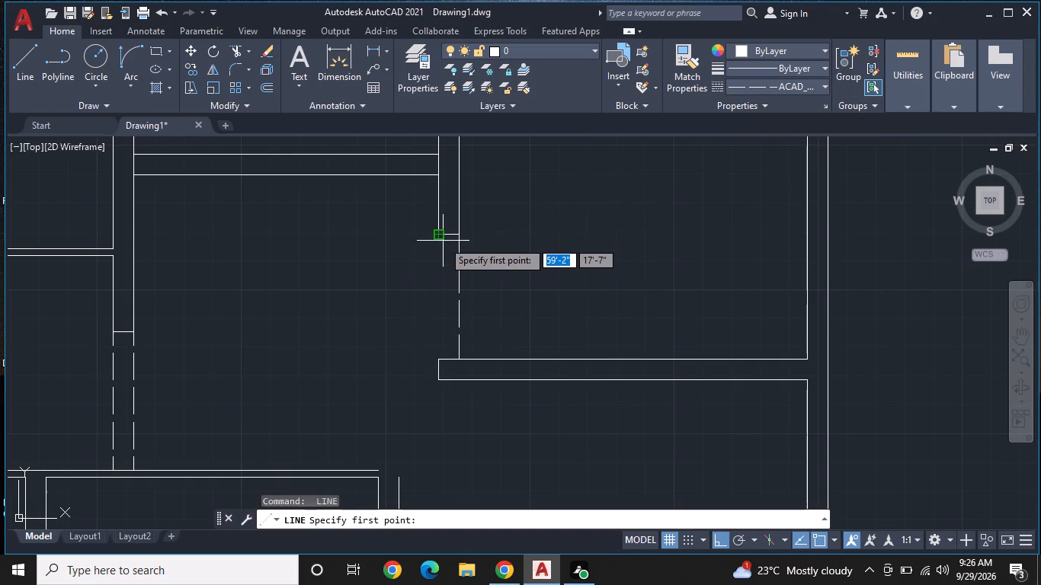
pyautogui.click(441, 235)
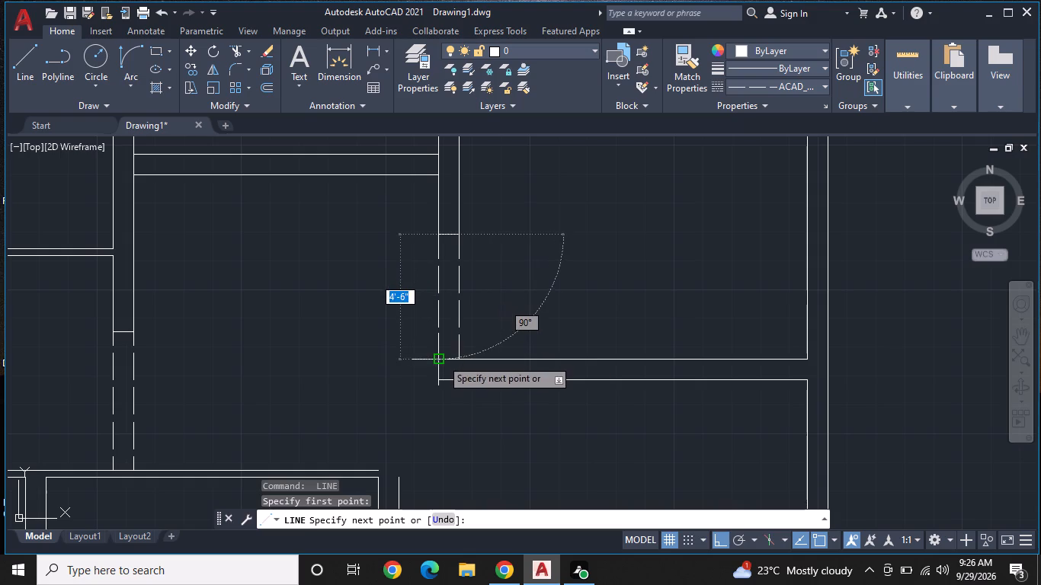
pyautogui.click(440, 360)
pyautogui.press('Escape')
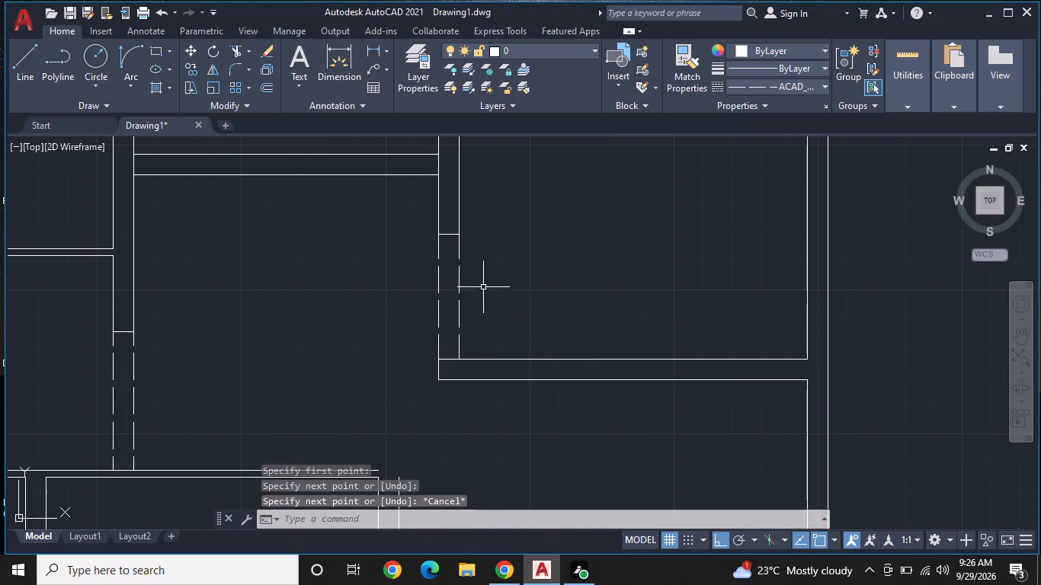
# Draw a 9" horizontal line across the right exterior wall near the lower end of the upper right room.
pyautogui.moveTo(527, 279); pyautogui.dragTo(541, 300, button='middle')
pyautogui.scroll(-1, 540, 298)
pyautogui.moveTo(544, 302); pyautogui.dragTo(585, 296, button='middle')
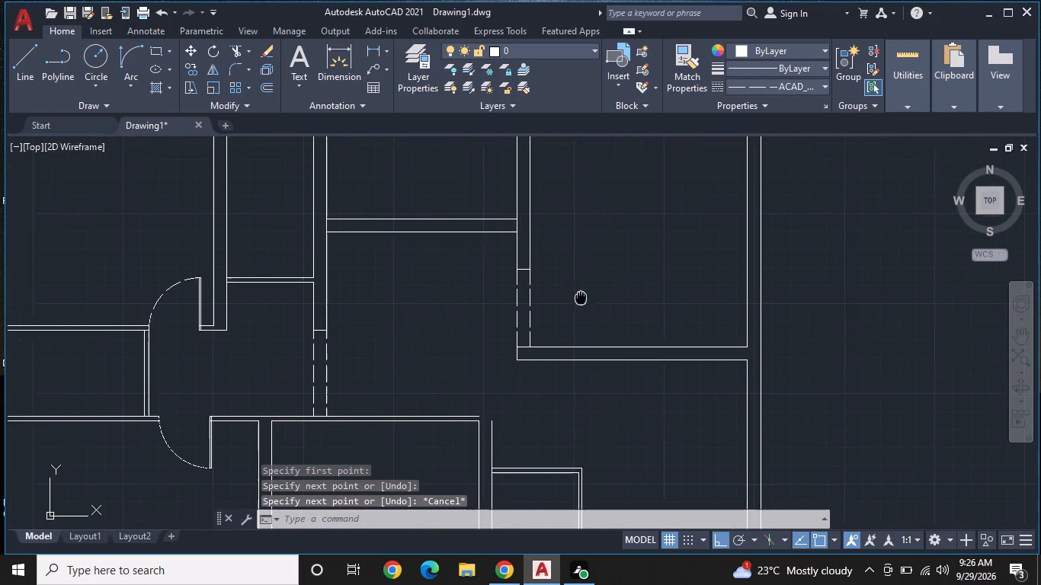
pyautogui.moveTo(585, 296); pyautogui.dragTo(594, 292, button='middle')
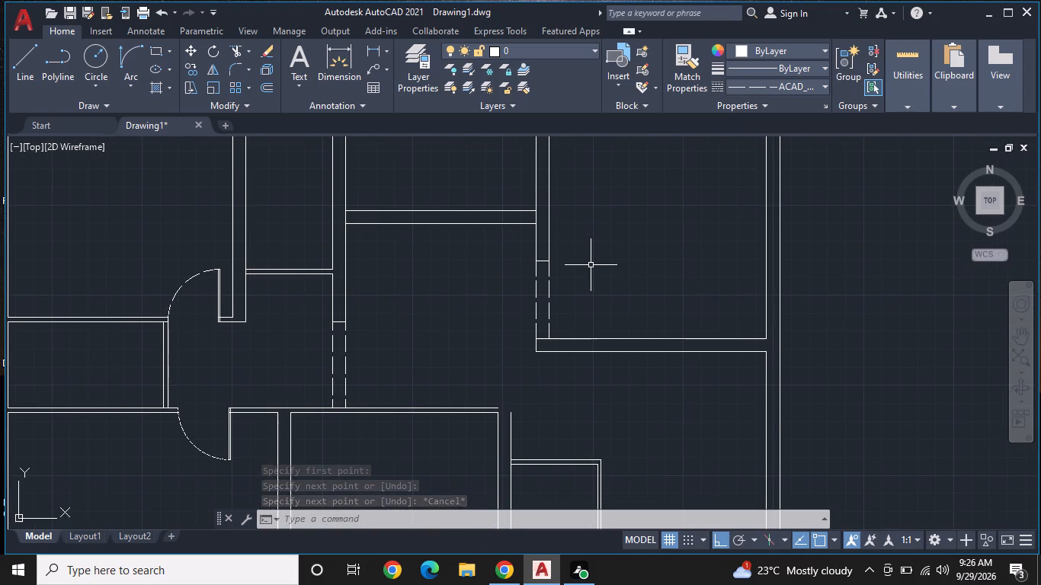
pyautogui.moveTo(601, 287); pyautogui.dragTo(611, 304, button='middle')
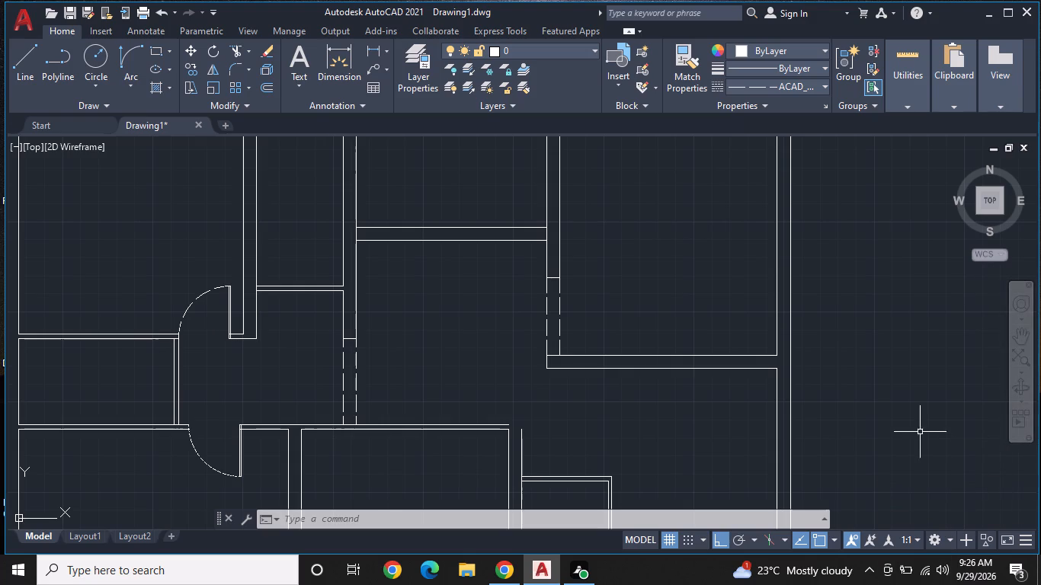
pyautogui.scroll(-1, 701, 381)
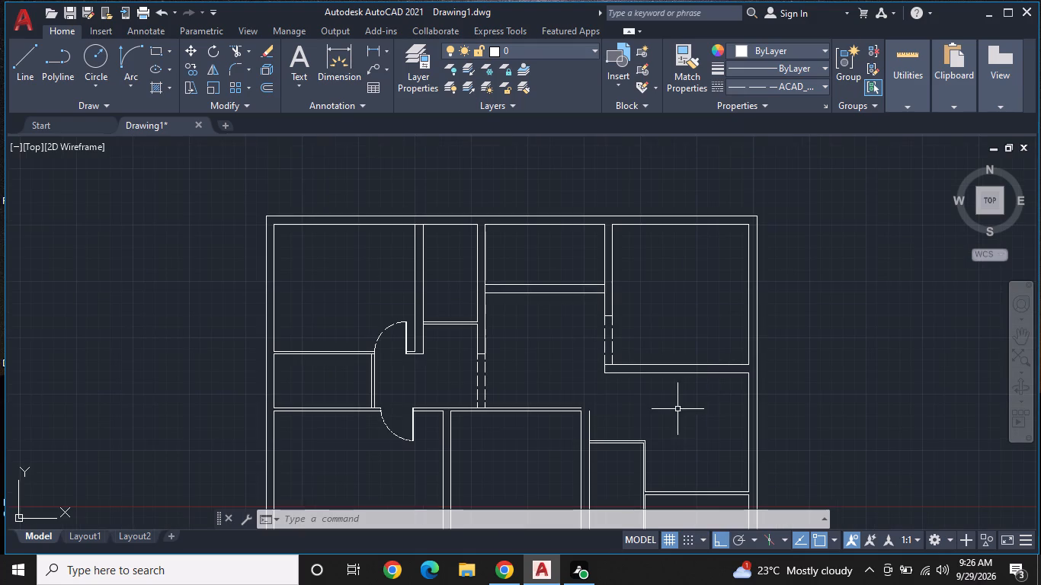
pyautogui.moveTo(556, 360); pyautogui.dragTo(508, 397, button='middle')
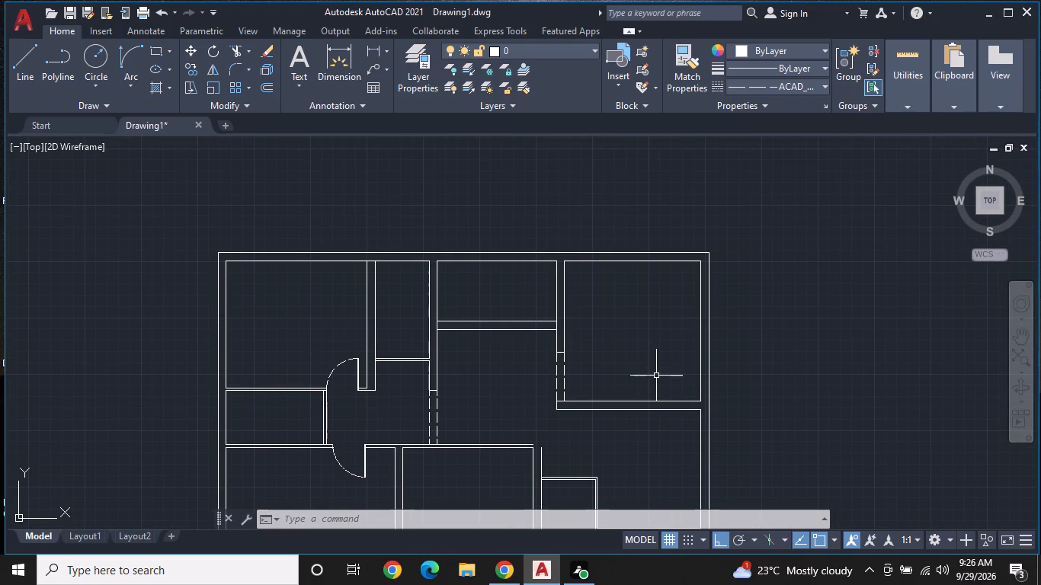
pyautogui.moveTo(656, 376); pyautogui.dragTo(510, 385, button='middle')
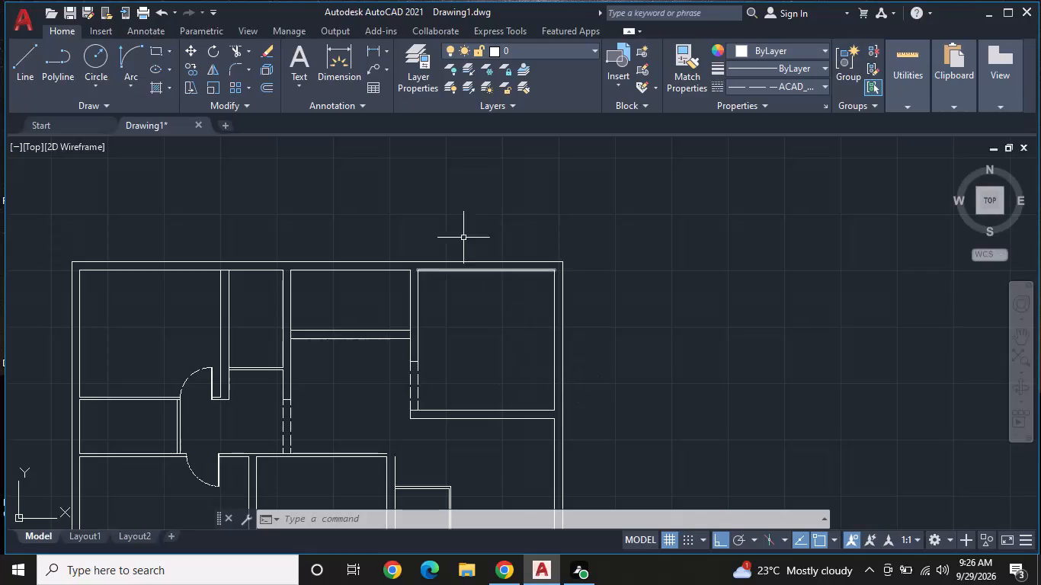
pyautogui.click(28, 58)
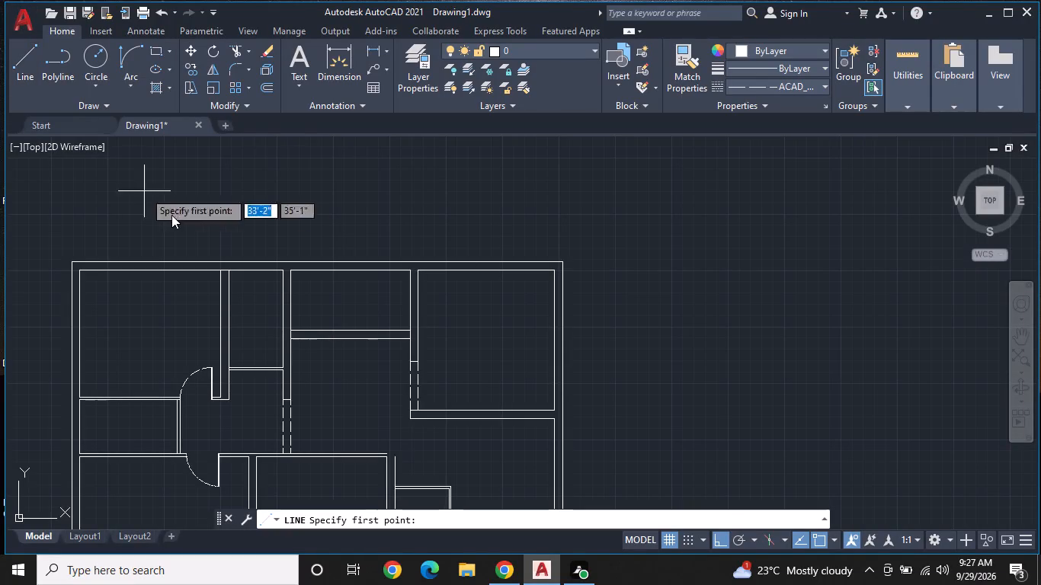
pyautogui.click(553, 390)
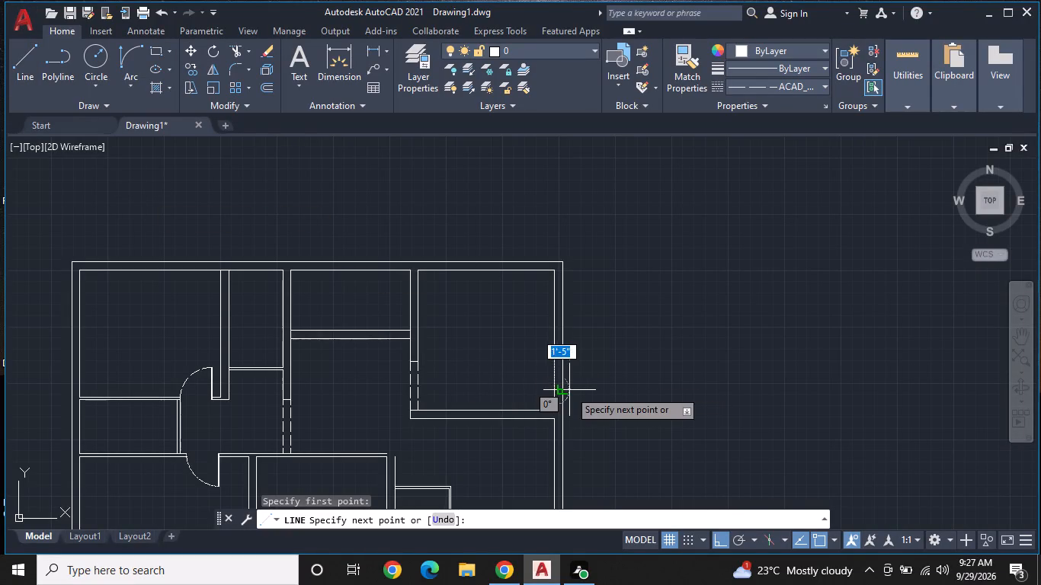
pyautogui.click(569, 390)
pyautogui.press('space')
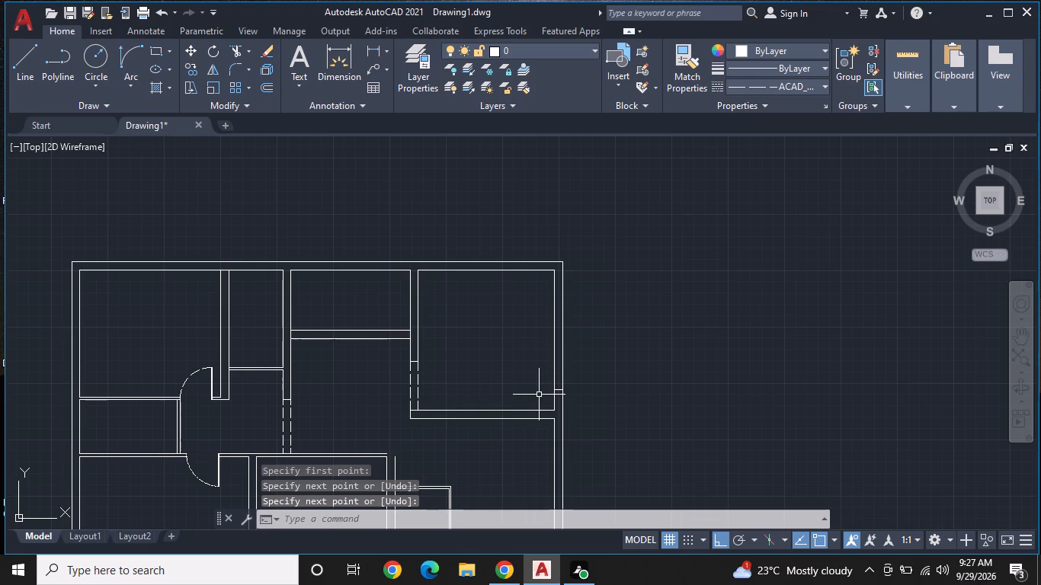
# Draw a 3' vertical line upward along the exterior wall's outer face from the outer end of the 9" line.
pyautogui.scroll(1, 601, 393)
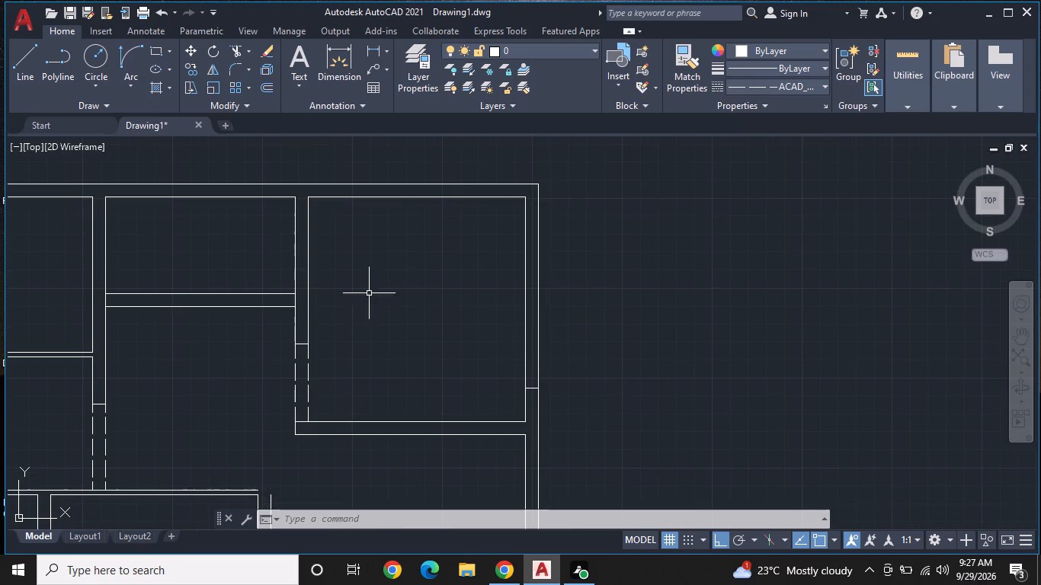
pyautogui.click(22, 61)
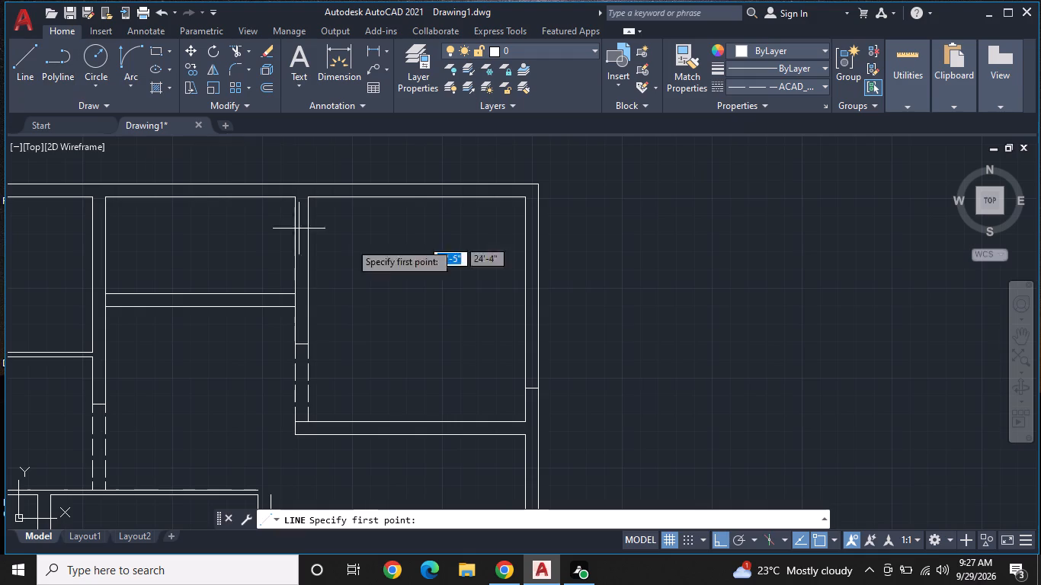
pyautogui.click(539, 387)
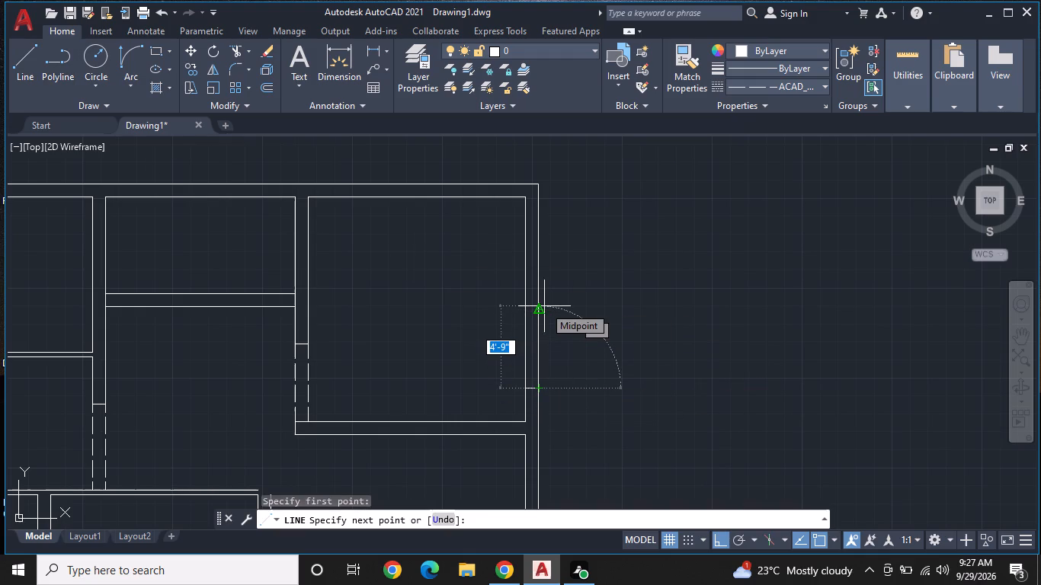
pyautogui.press('3')
pyautogui.press("'")
pyautogui.press('Return')
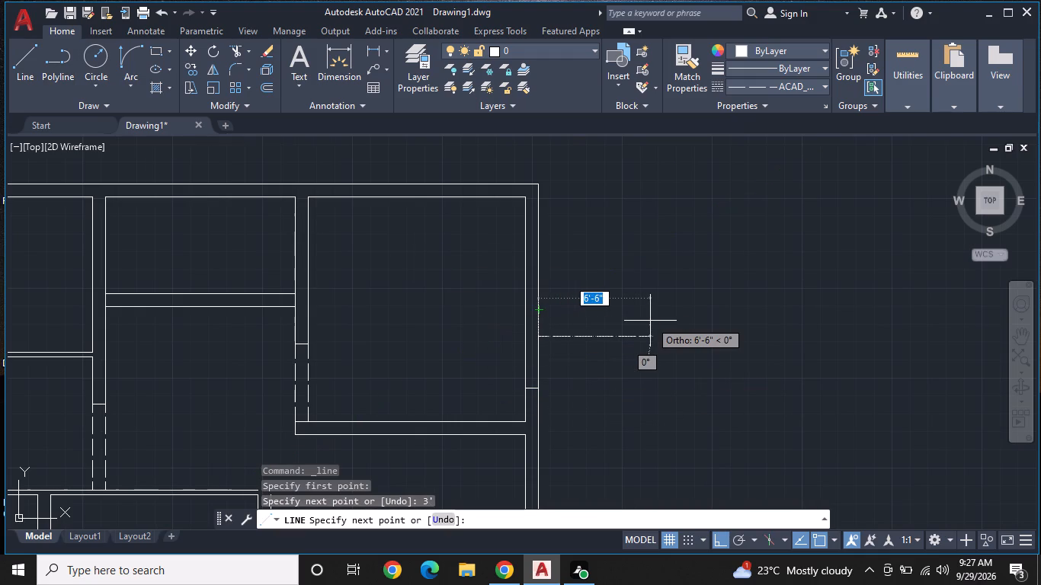
pyautogui.press('space')
# With the current linetype set to ByLayer, draw a 3' horizontal door line from the exterior wall's outer face into the upper right room.
pyautogui.click(777, 84)
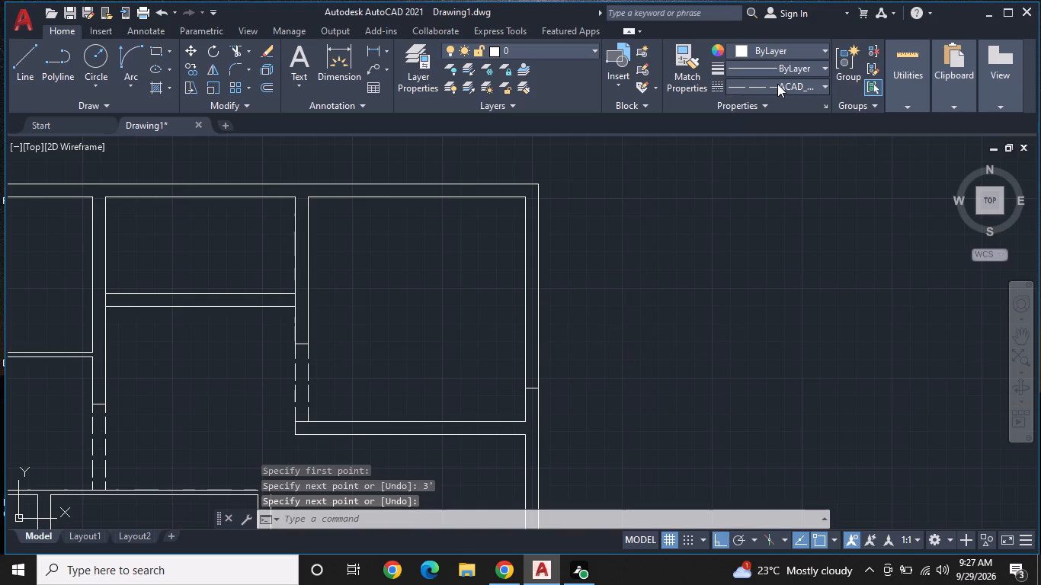
pyautogui.click(786, 107)
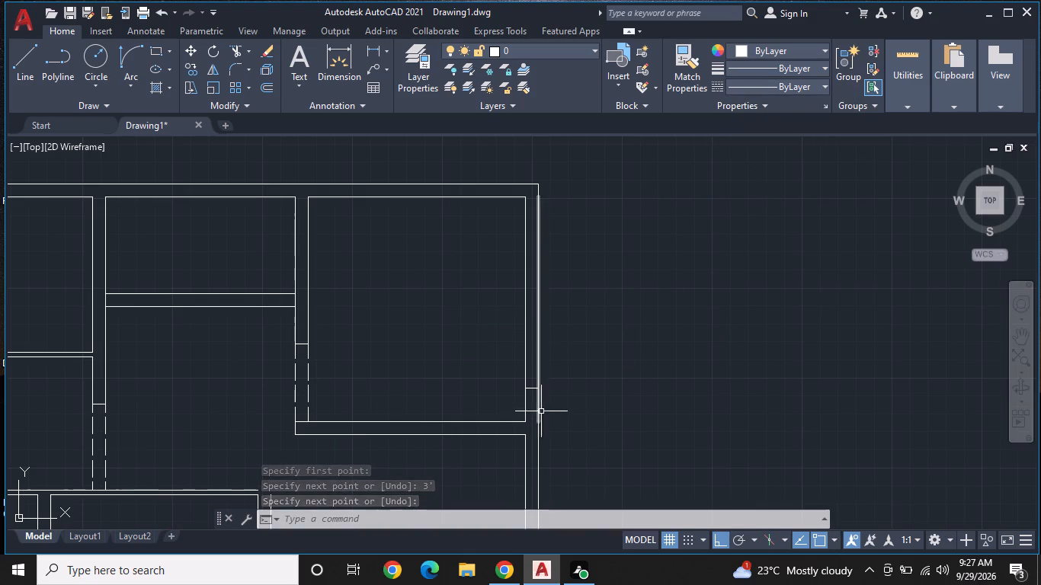
pyautogui.press('space')
pyautogui.click(540, 385)
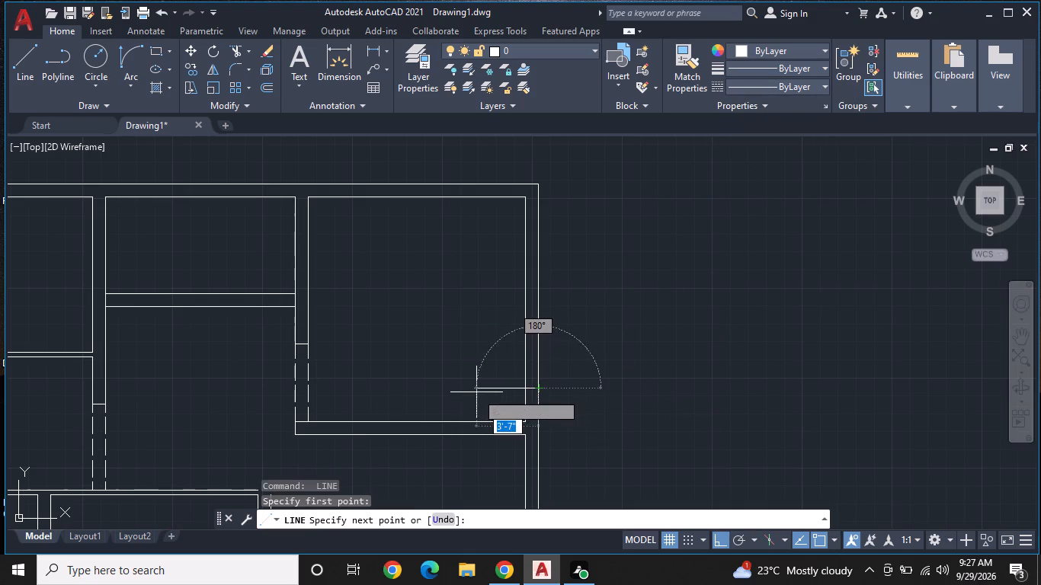
pyautogui.press('3')
pyautogui.press("'")
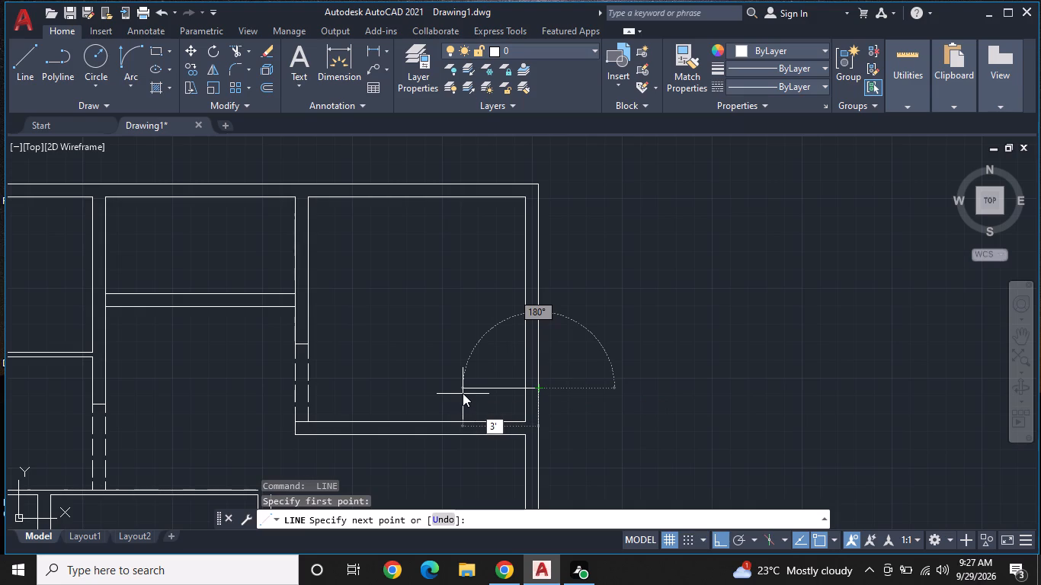
pyautogui.press('Return')
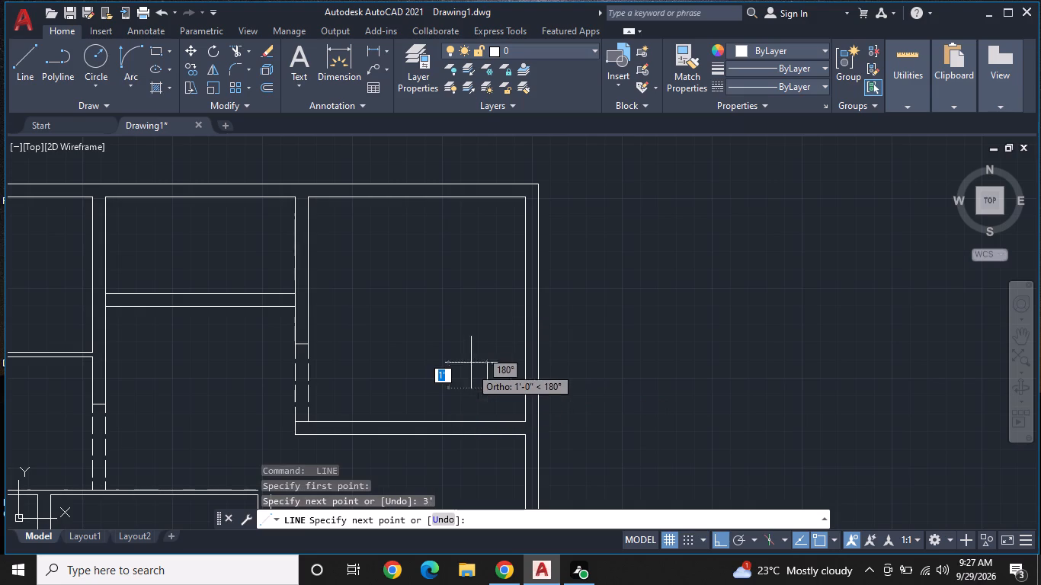
pyautogui.press('Escape')
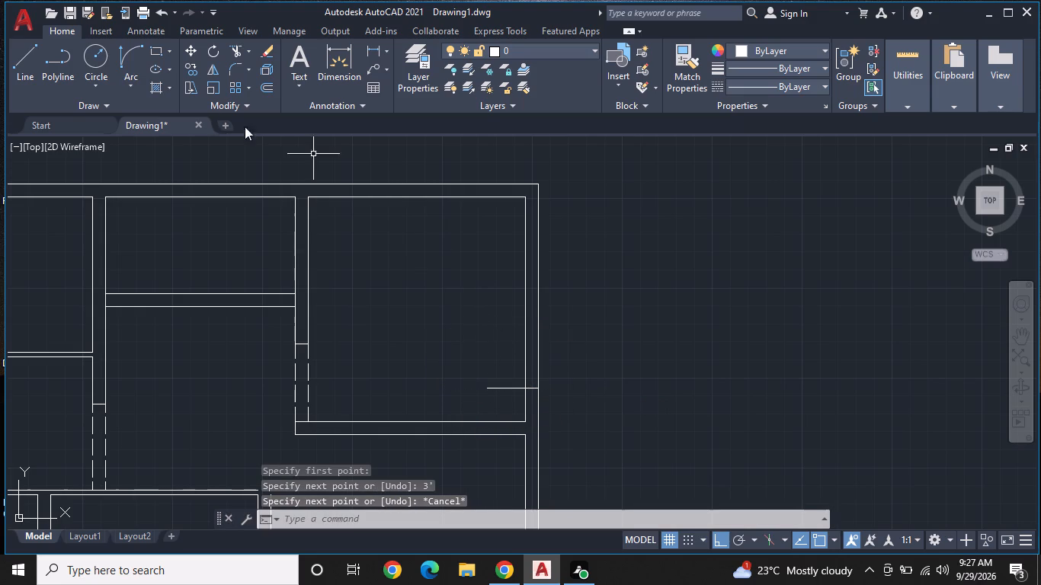
# Draw the door swing arc from the inner end of the 3' door line to the upper end of the opening on the exterior wall's outer face.
pyautogui.click(130, 69)
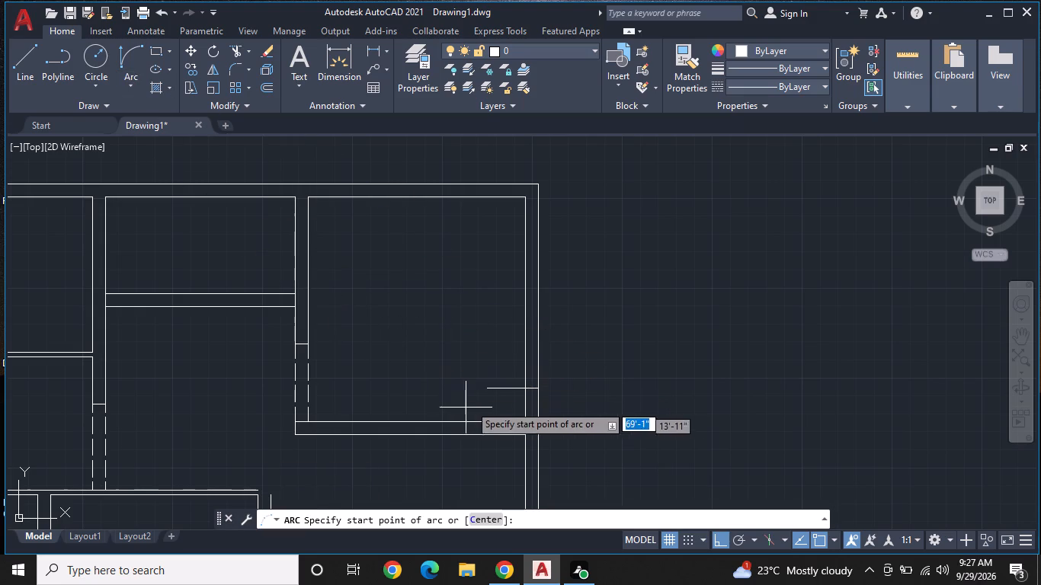
pyautogui.click(482, 391)
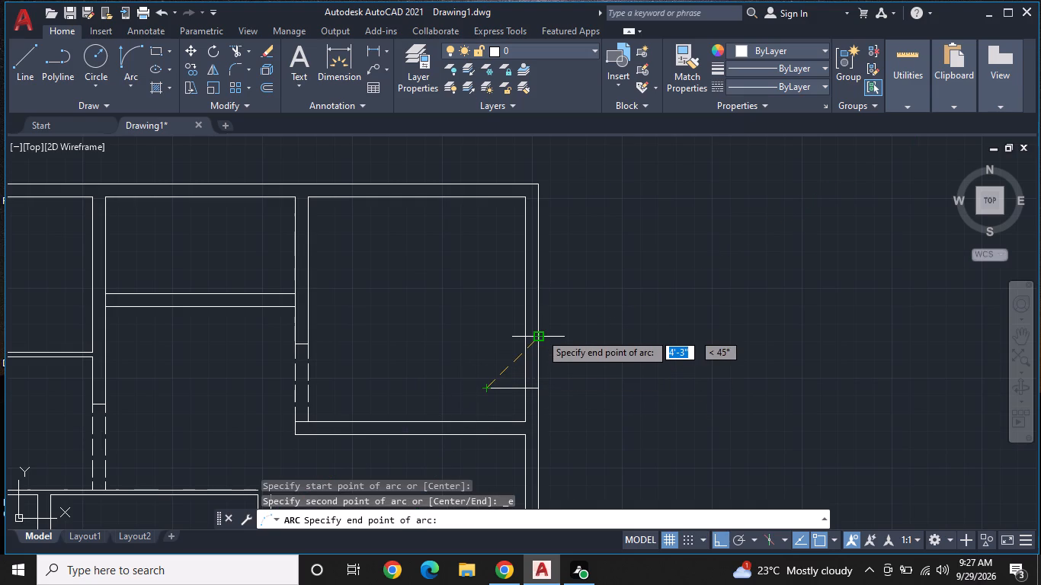
pyautogui.click(540, 333)
pyautogui.click(472, 286)
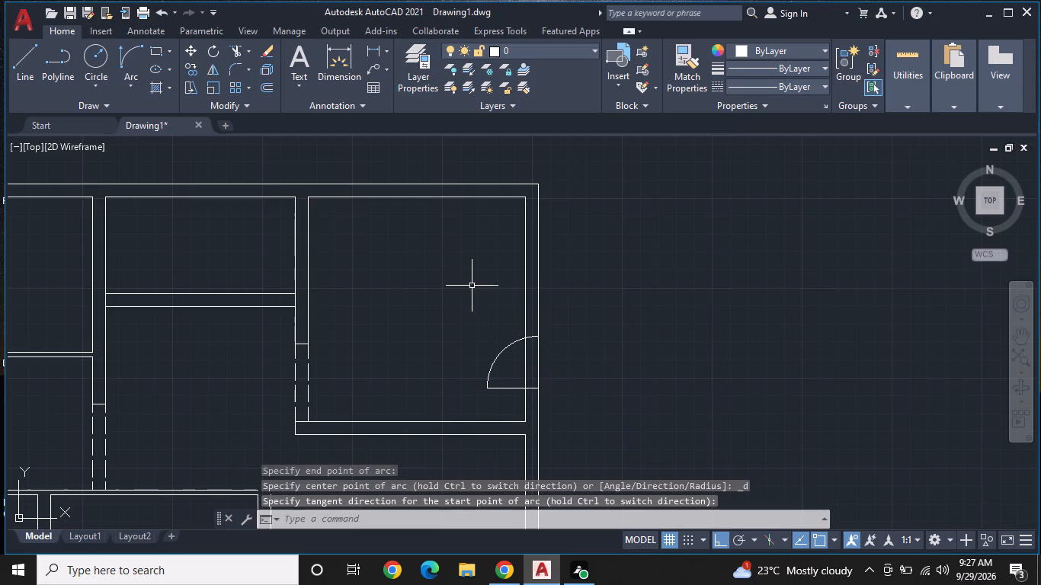
# Offset the horizontal door line 1" upward to give the door leaf its thickness.
pyautogui.moveTo(508, 338); pyautogui.dragTo(460, 276, button='middle')
pyautogui.scroll(1, 460, 276)
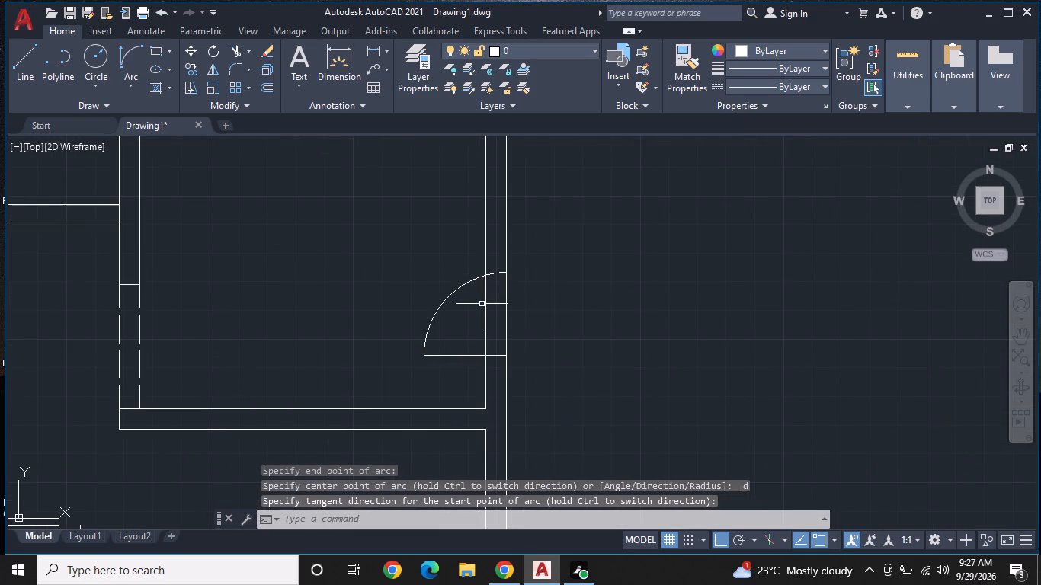
pyautogui.click(273, 77)
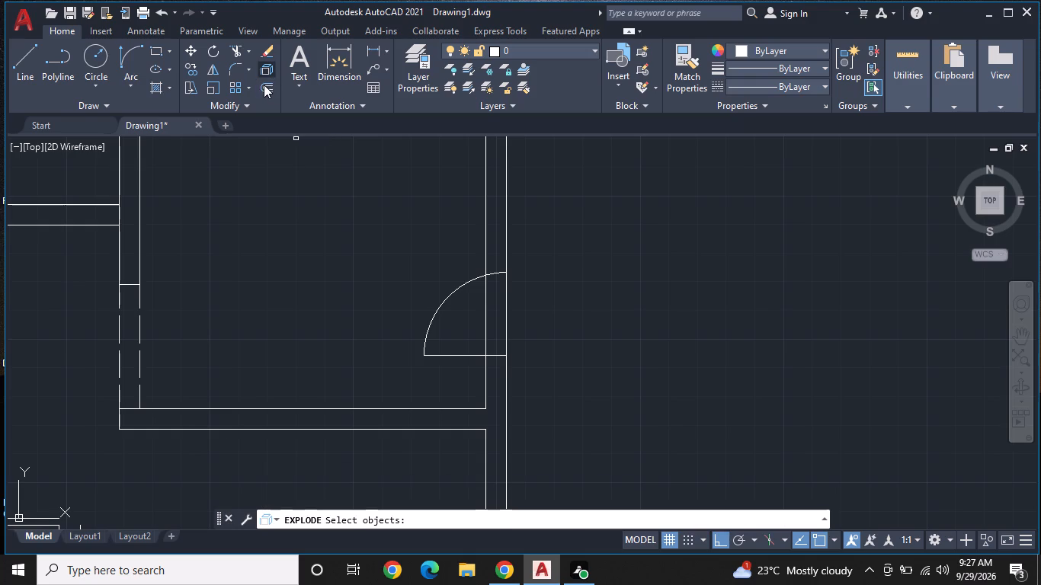
pyautogui.click(264, 85)
pyautogui.press('1')
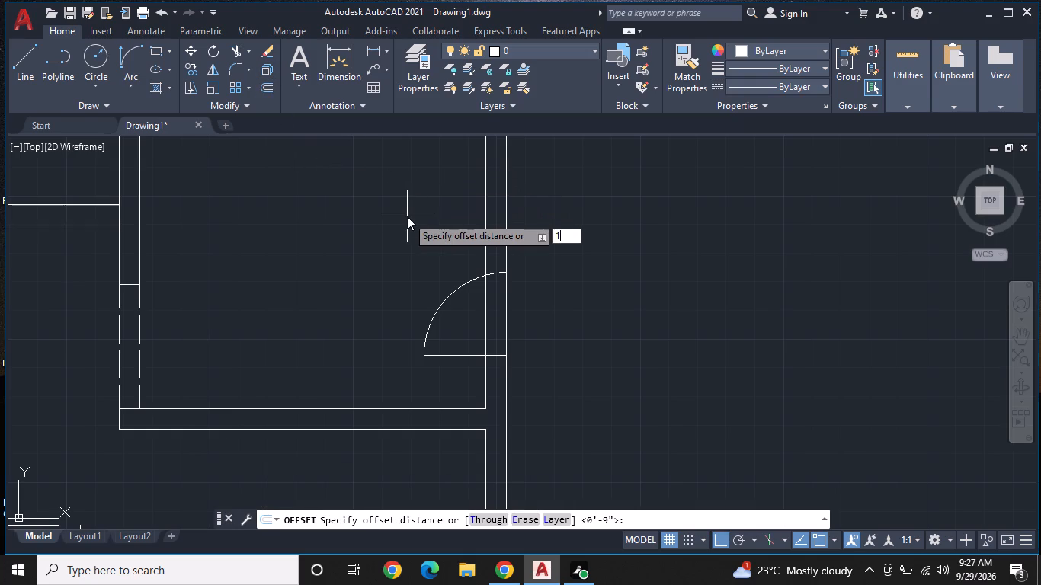
pyautogui.hotkey('shift', '"')
pyautogui.press('Return')
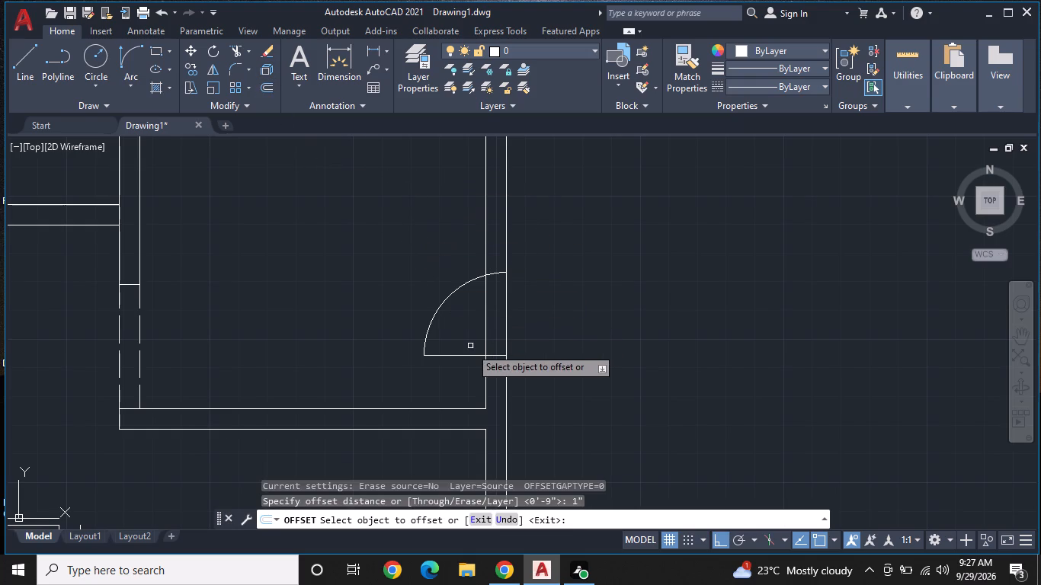
pyautogui.click(467, 356)
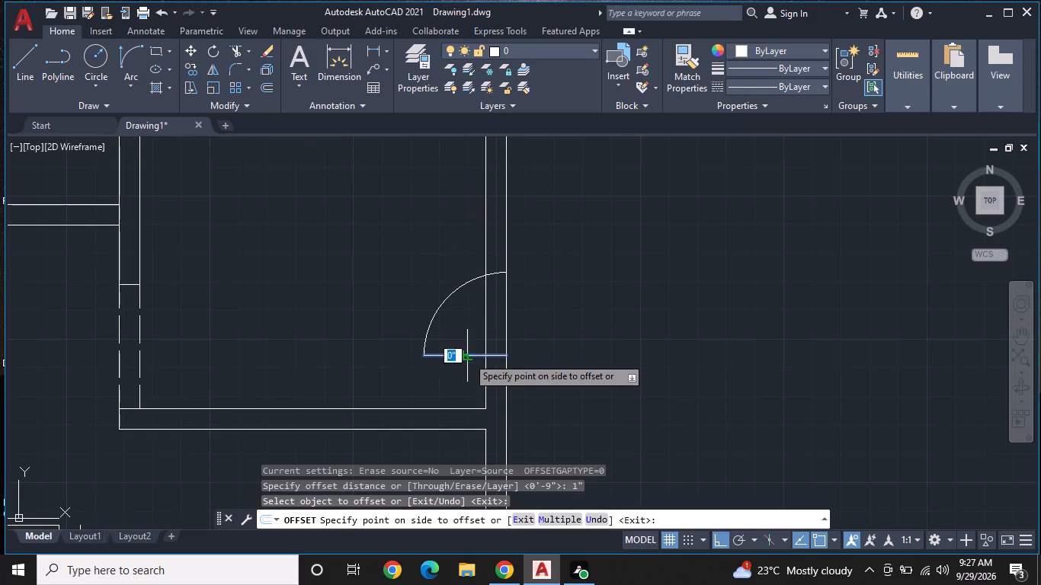
pyautogui.click(463, 330)
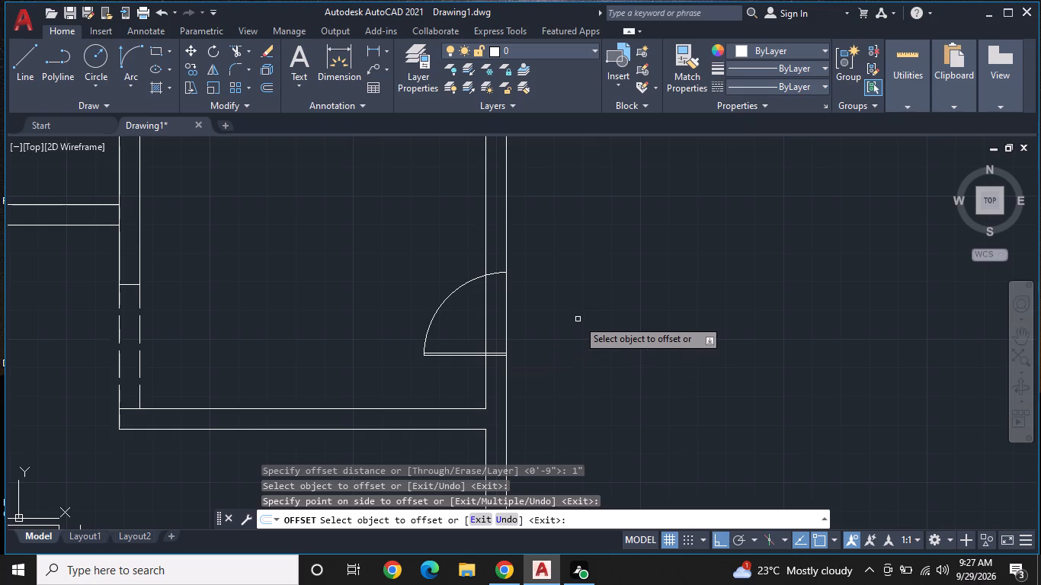
pyautogui.press('Escape')
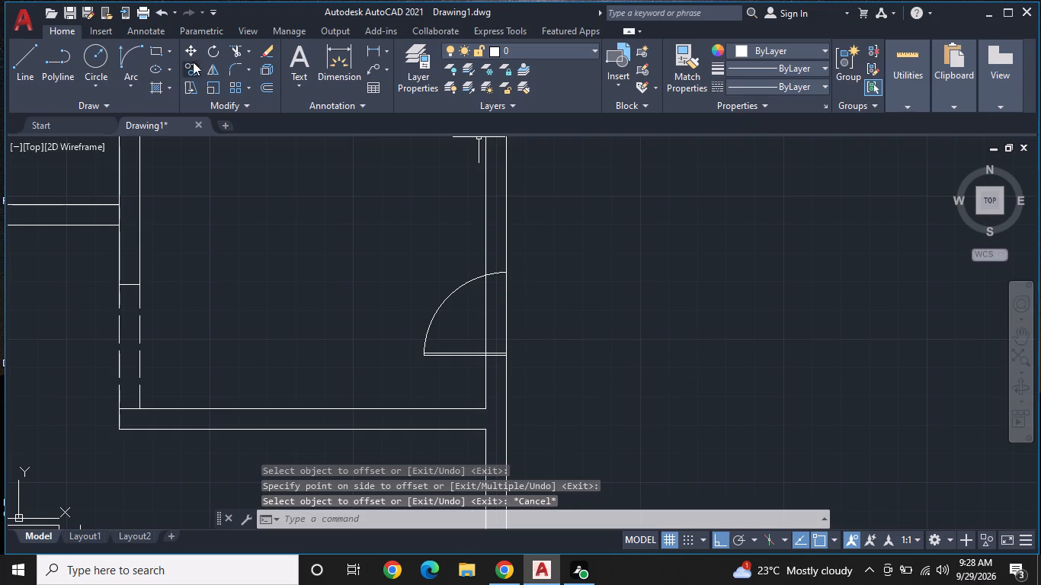
# Trim the exterior wall's inner face line between the swing arc and the door leaf.
pyautogui.click(237, 46)
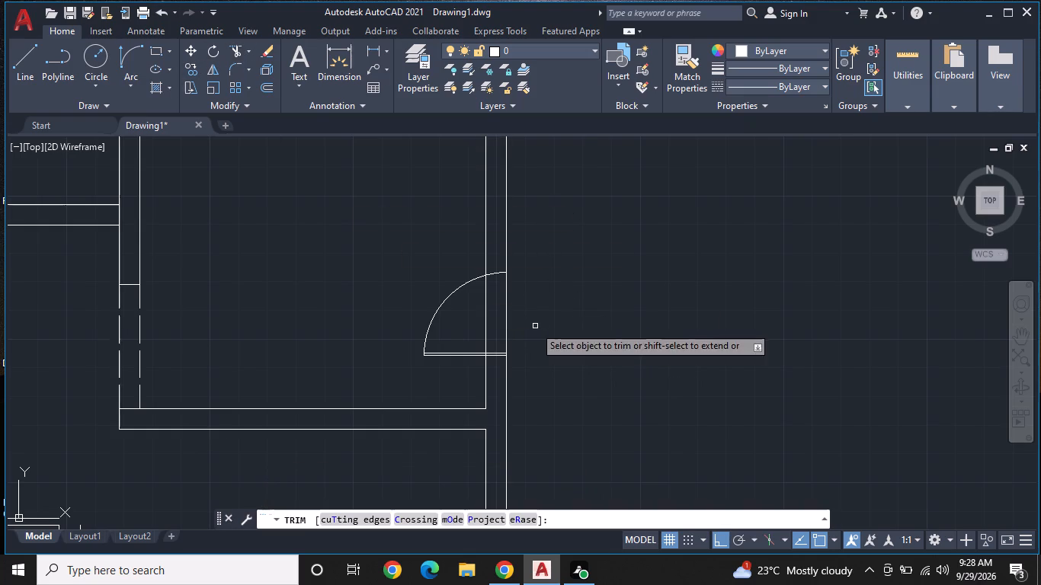
pyautogui.click(485, 312)
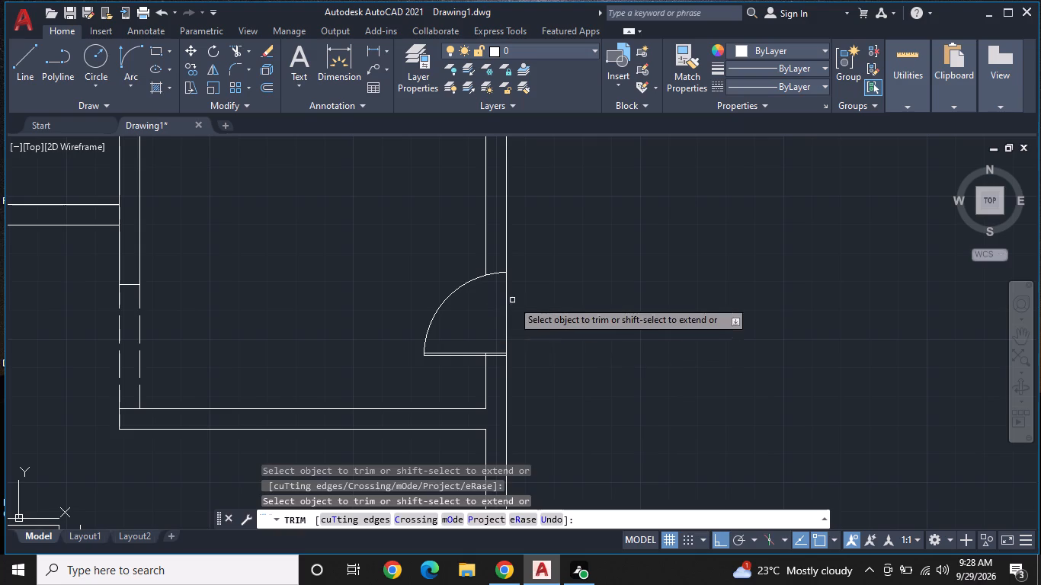
pyautogui.press('Escape')
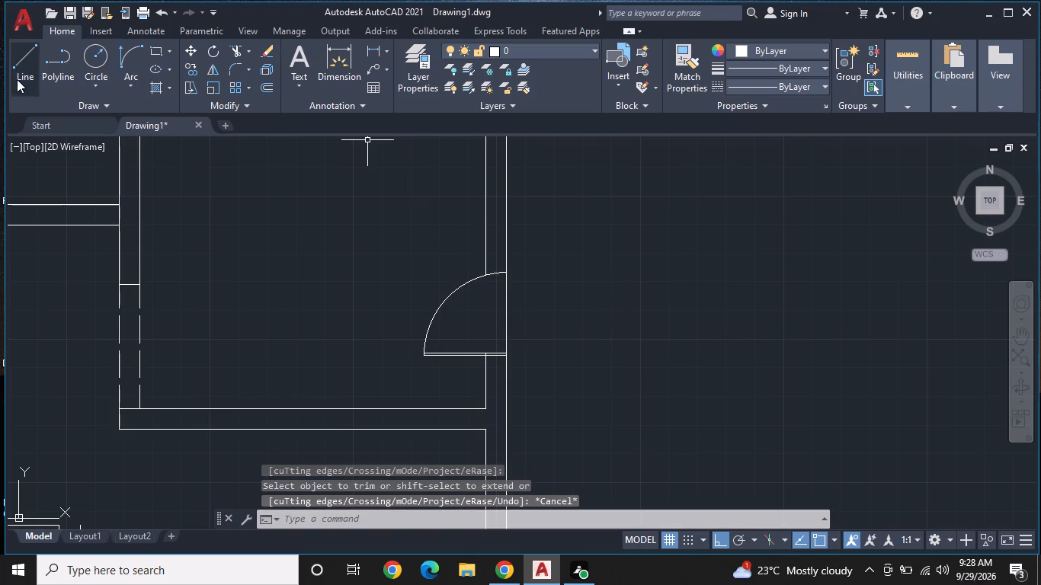
# Draw a vertical line about 3'-9" upward from the midpoint of the wall's thickness at the door leaf, past the swing arc.
pyautogui.click(24, 56)
pyautogui.scroll(1, 500, 373)
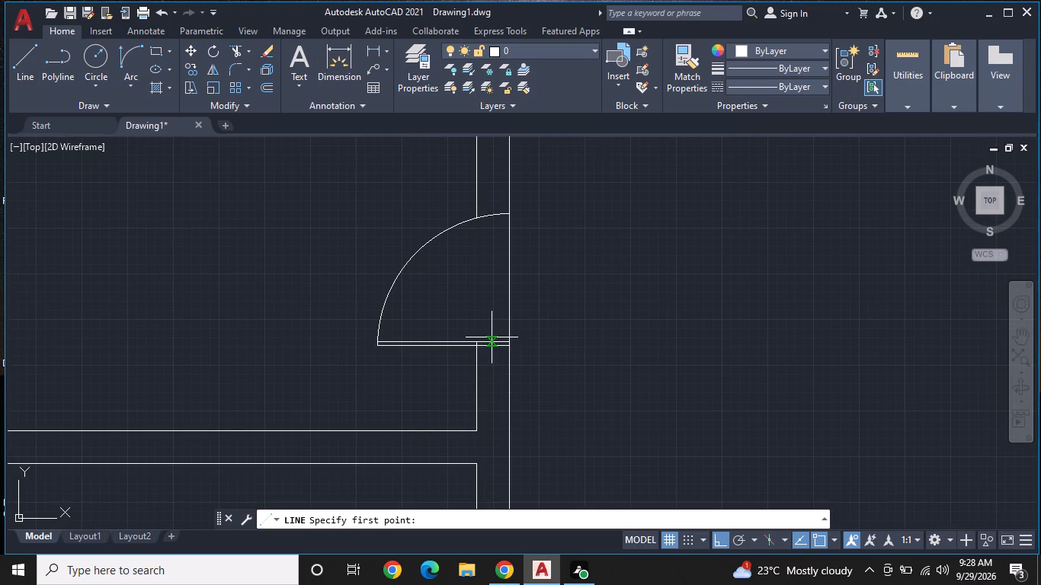
pyautogui.click(493, 344)
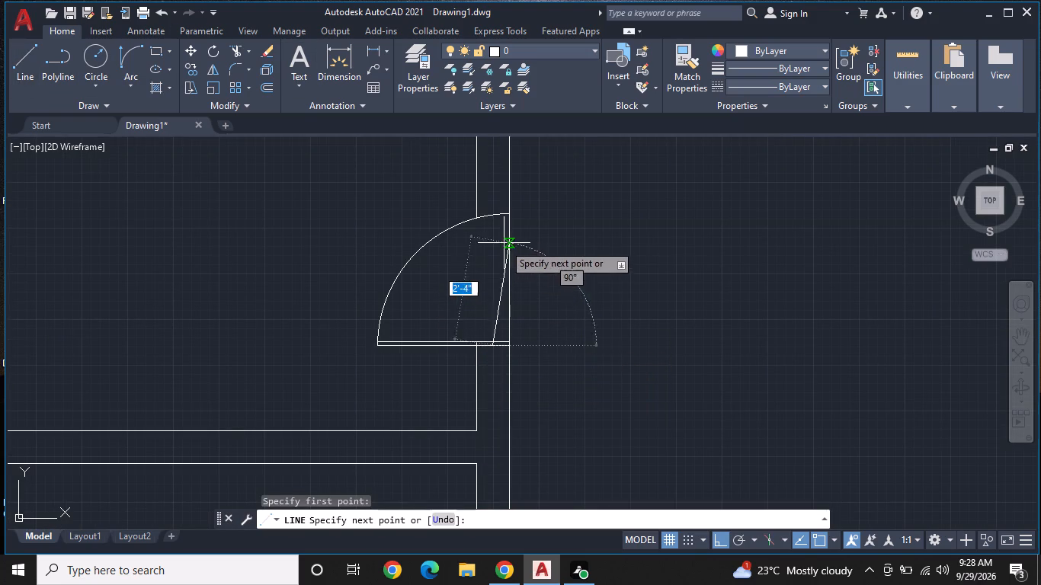
pyautogui.scroll(1, 498, 181)
pyautogui.click(498, 181)
pyautogui.press('Escape')
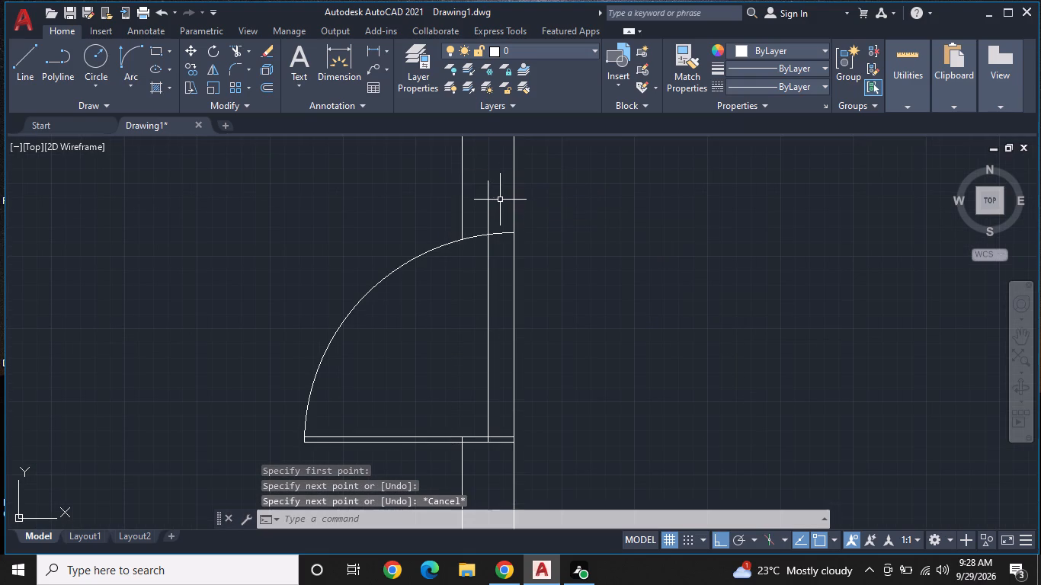
# Offset the vertical line in the door opening 1" toward the room.
pyautogui.click(272, 86)
pyautogui.press('space')
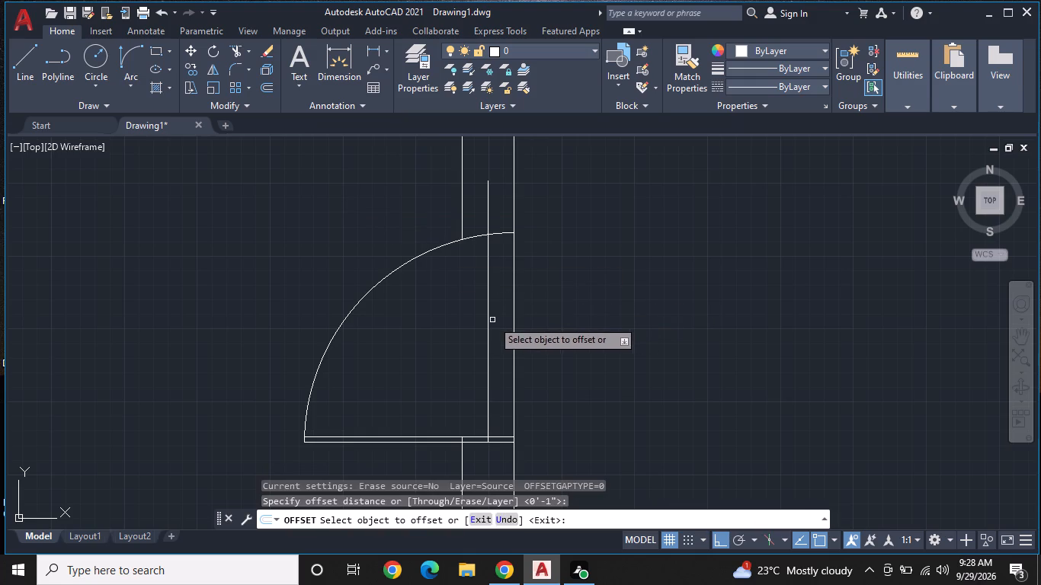
pyautogui.click(489, 317)
pyautogui.click(435, 322)
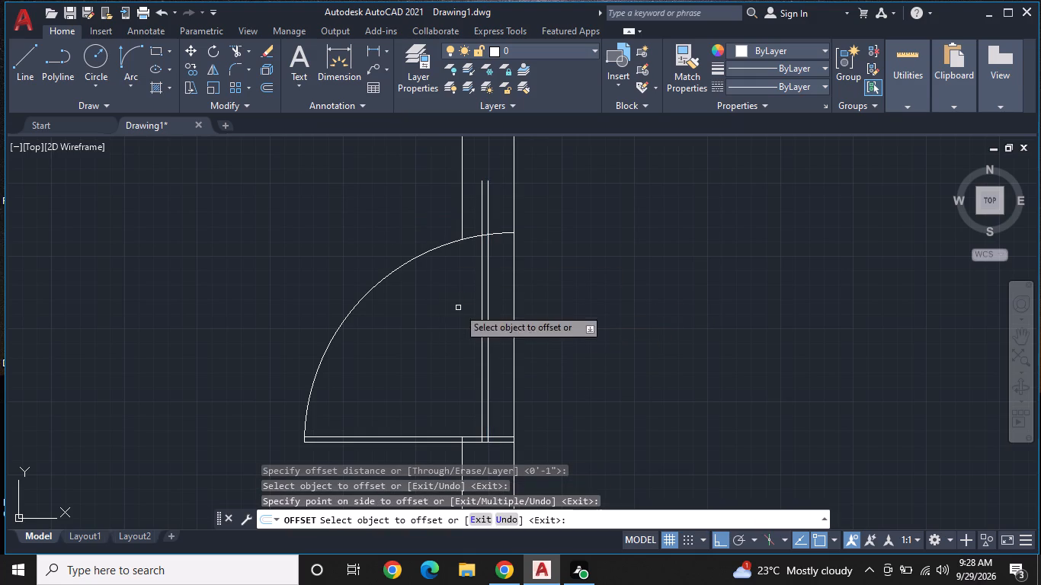
pyautogui.press('Escape')
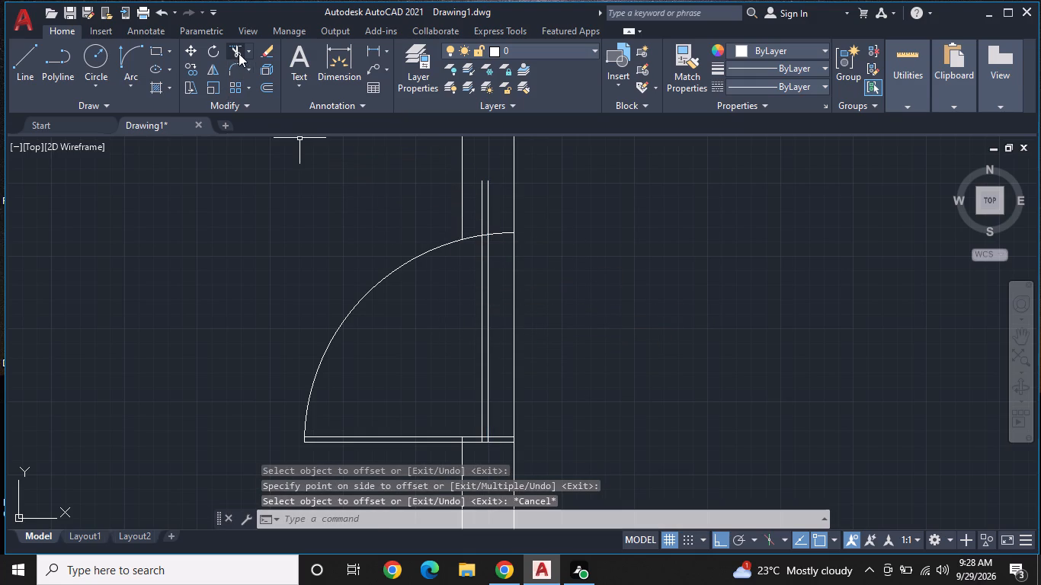
# Trim both ends of the two vertical lines in the opening to span only from the swing arc to the door leaf's upper line.
pyautogui.click(238, 49)
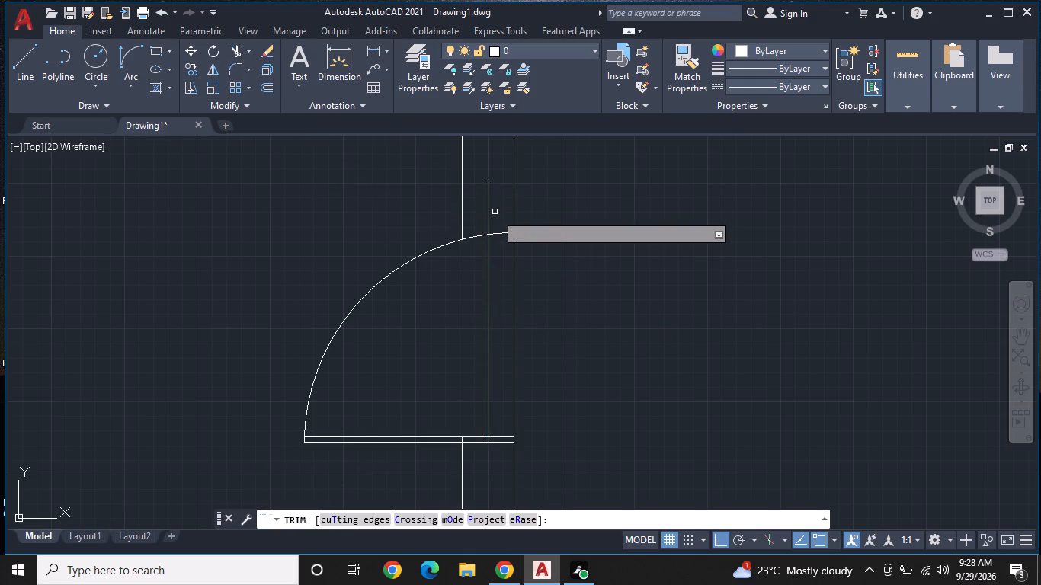
pyautogui.click(498, 216)
pyautogui.click(473, 208)
pyautogui.moveTo(597, 299); pyautogui.dragTo(651, 267, button='middle')
pyautogui.press('Escape')
pyautogui.moveTo(615, 394); pyautogui.dragTo(627, 353, button='middle')
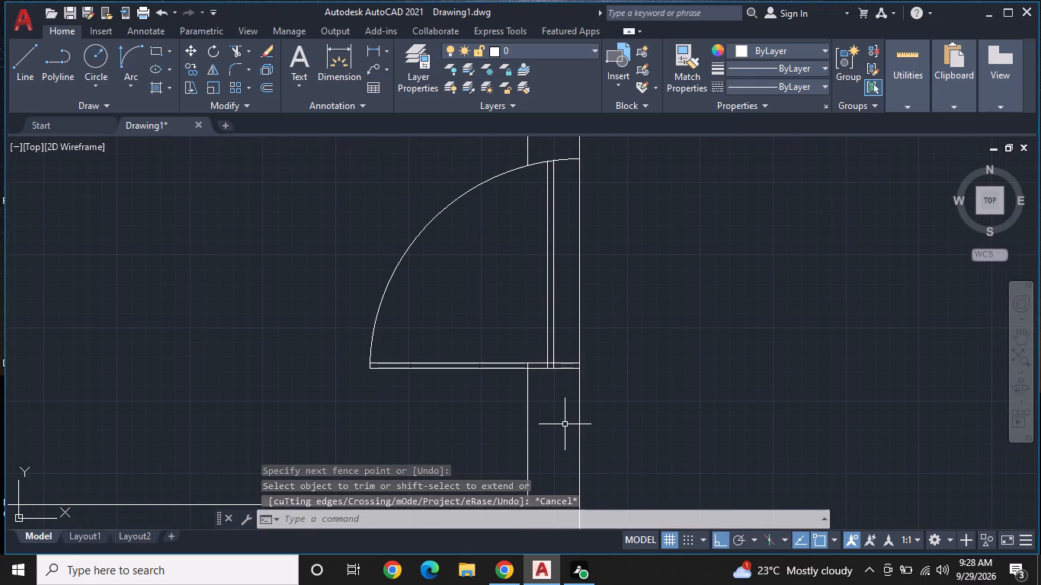
pyautogui.scroll(1, 565, 424)
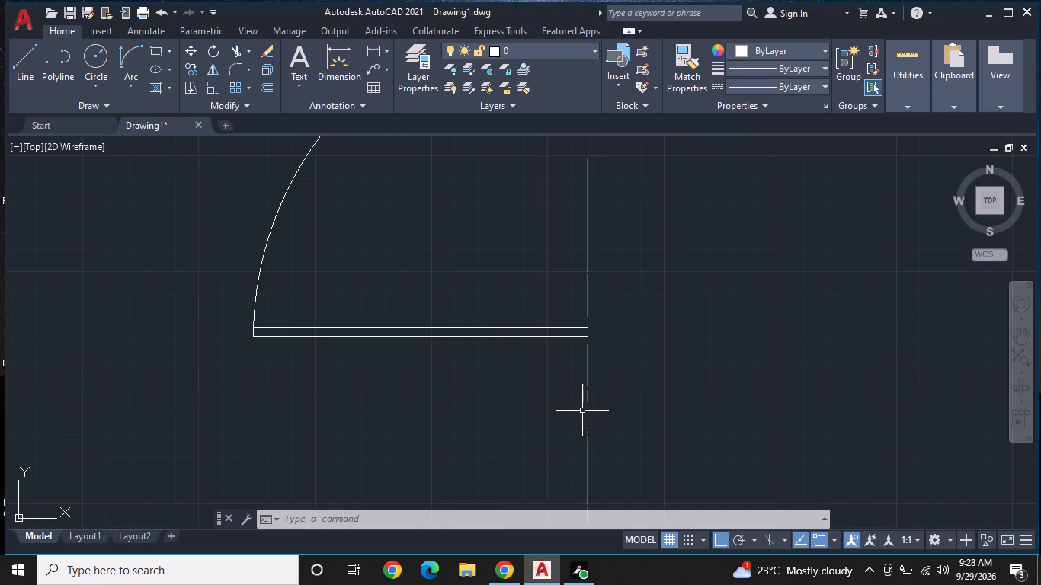
pyautogui.press('space')
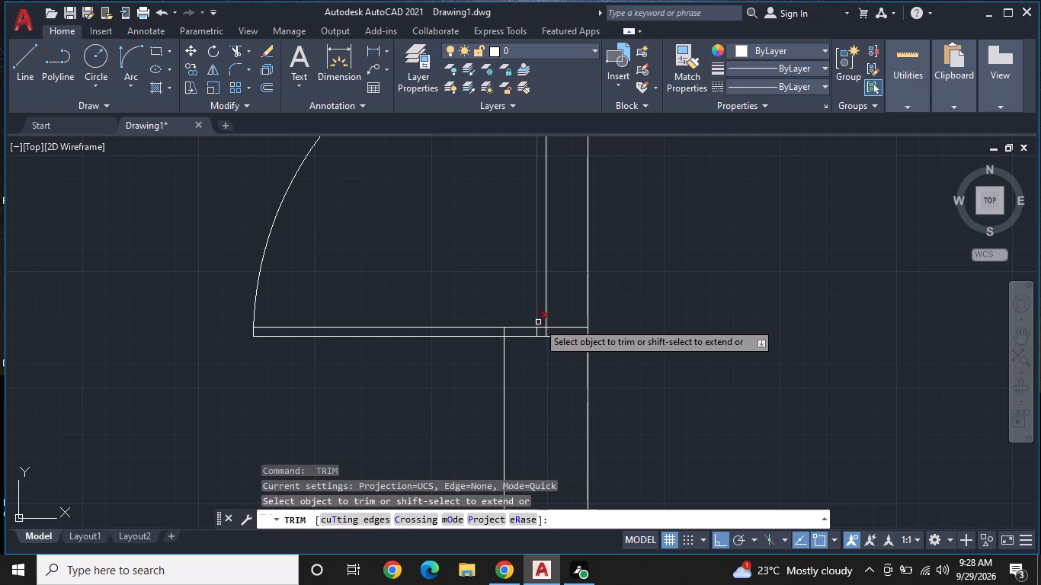
pyautogui.scroll(2, 536, 332)
pyautogui.click(536, 332)
pyautogui.click(562, 334)
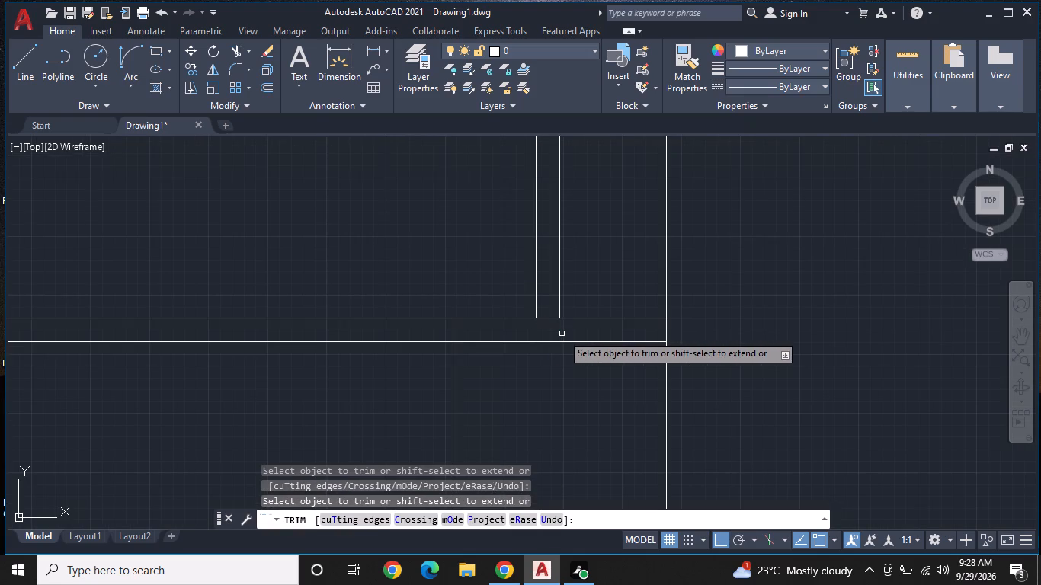
pyautogui.scroll(-4, 562, 334)
pyautogui.moveTo(567, 388); pyautogui.dragTo(592, 350, button='middle')
pyautogui.press('Escape')
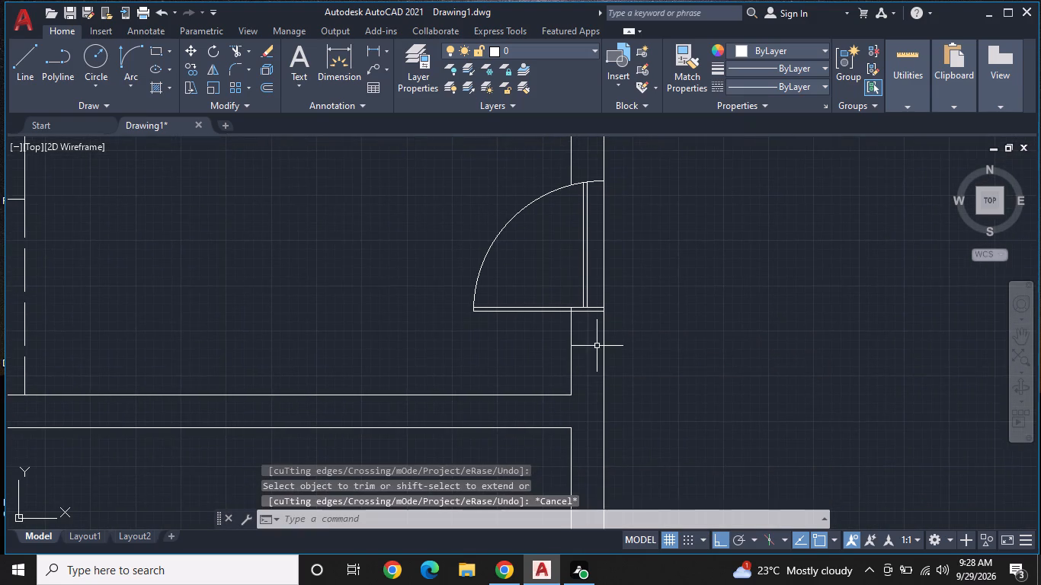
# Draw a short vertical line across the horizontal wall below the upper middle room, in the left third of its length.
pyautogui.scroll(-2, 602, 356)
pyautogui.moveTo(606, 406); pyautogui.dragTo(665, 337, button='middle')
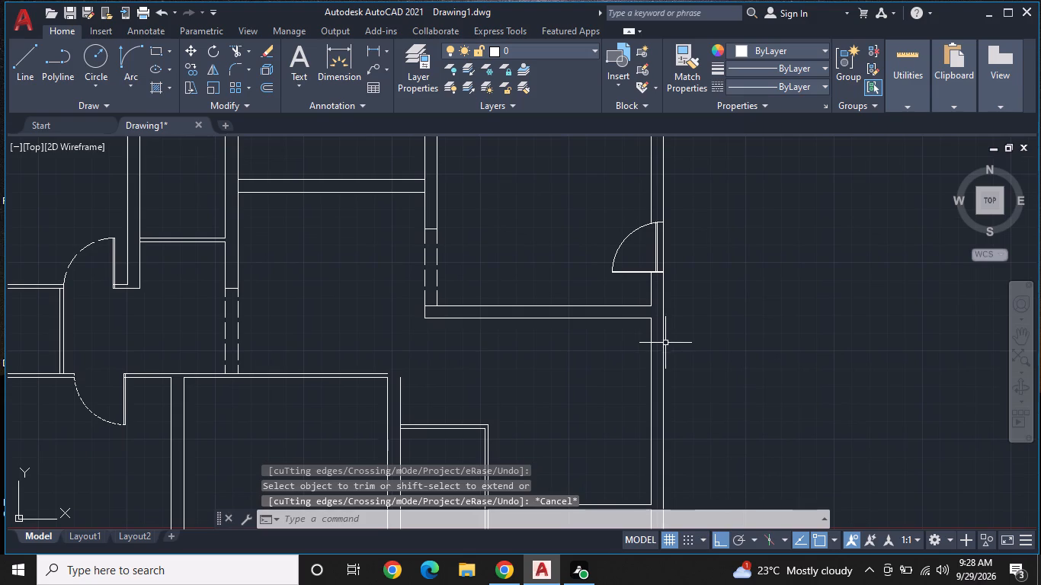
pyautogui.moveTo(607, 347); pyautogui.dragTo(746, 436, button='middle')
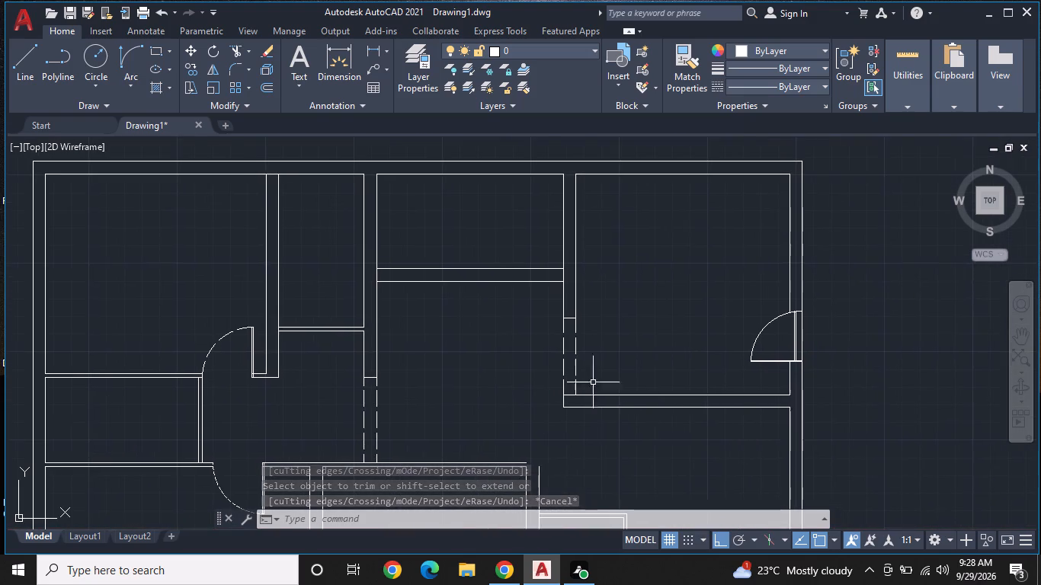
pyautogui.moveTo(478, 360); pyautogui.dragTo(529, 426, button='middle')
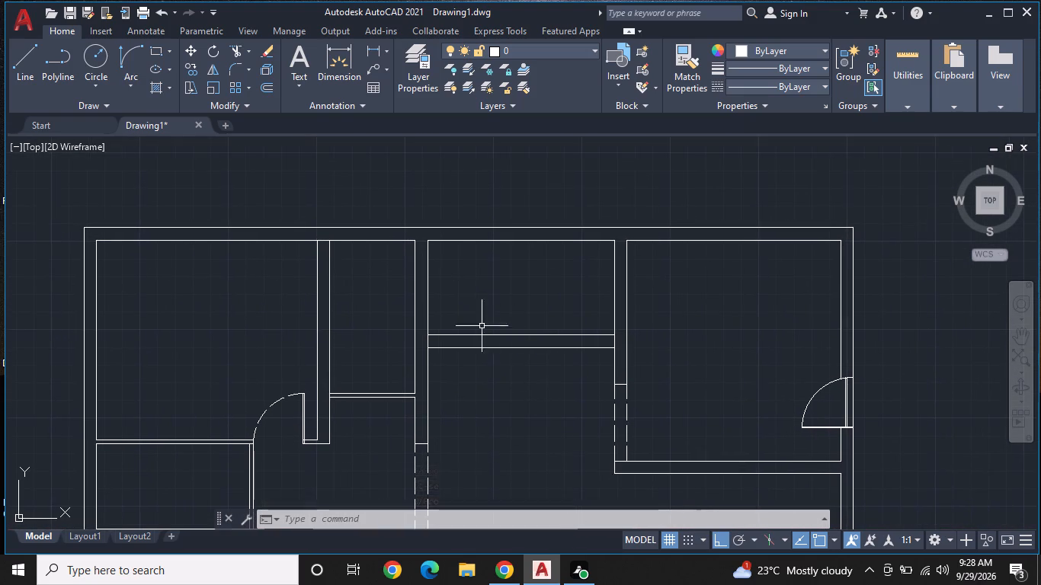
pyautogui.press('space')
pyautogui.press('Escape')
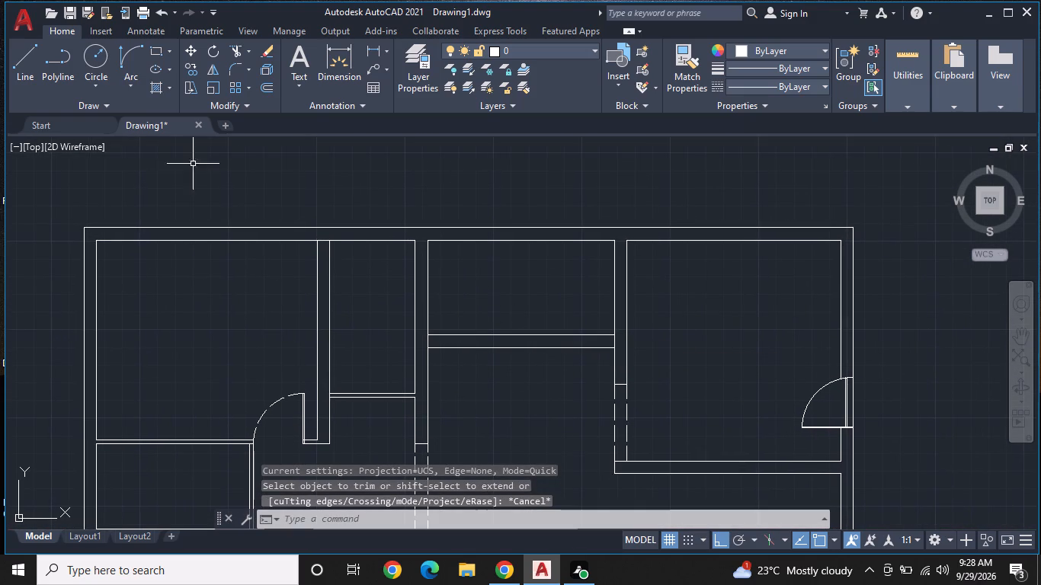
pyautogui.click(24, 56)
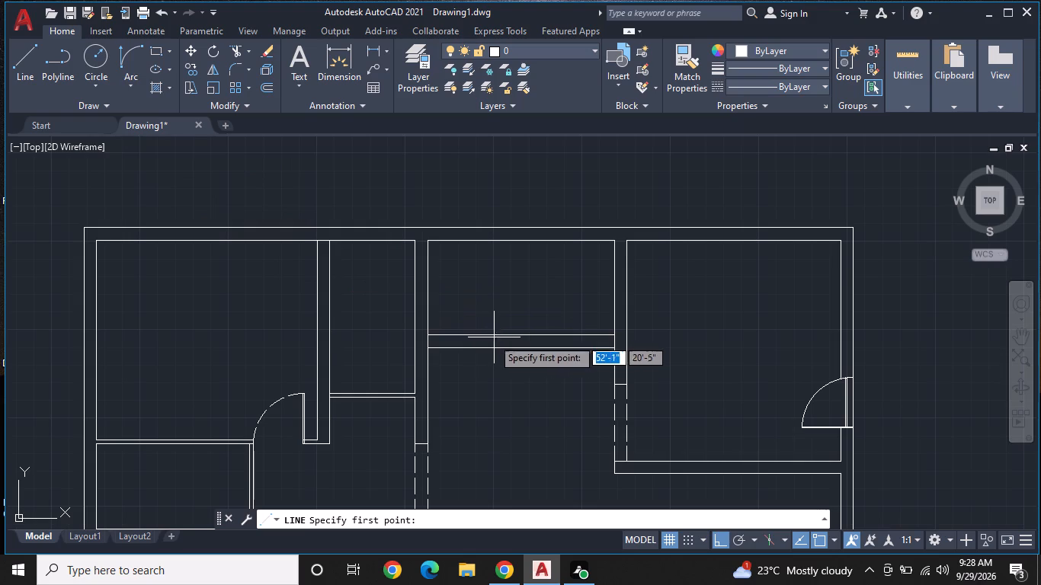
pyautogui.click(480, 334)
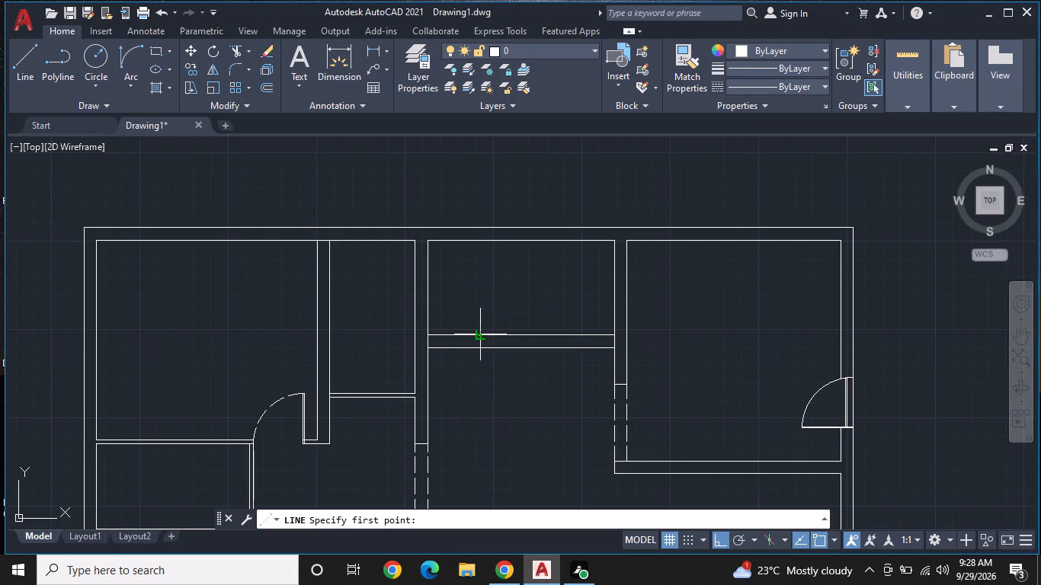
pyautogui.click(478, 350)
pyautogui.press('space')
# Draw a 4' horizontal line along the wall's centre from the short line's midpoint and close its far end with a line across the wall.
pyautogui.scroll(3, 488, 343)
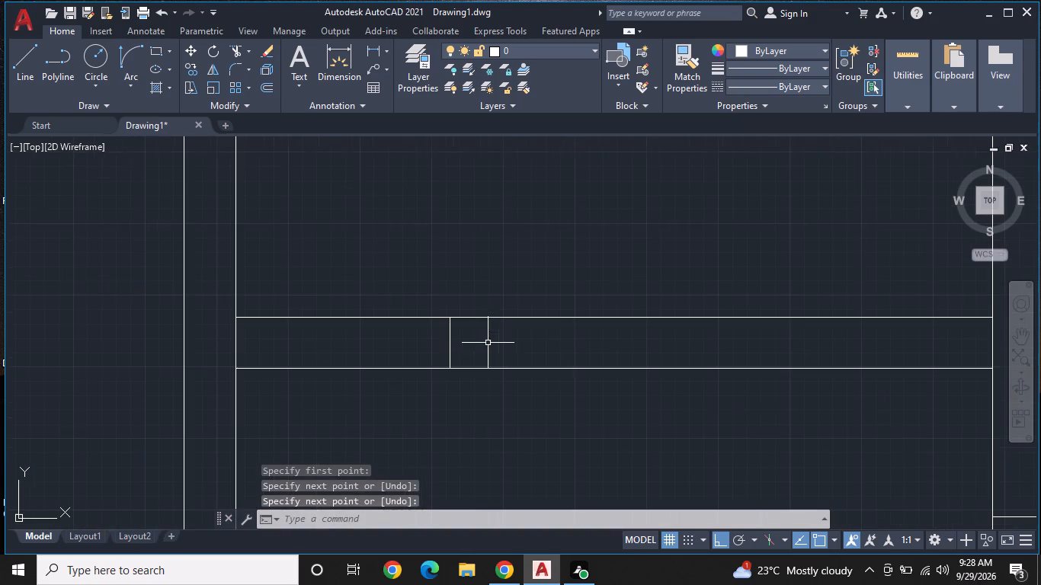
pyautogui.press('space')
pyautogui.click(451, 343)
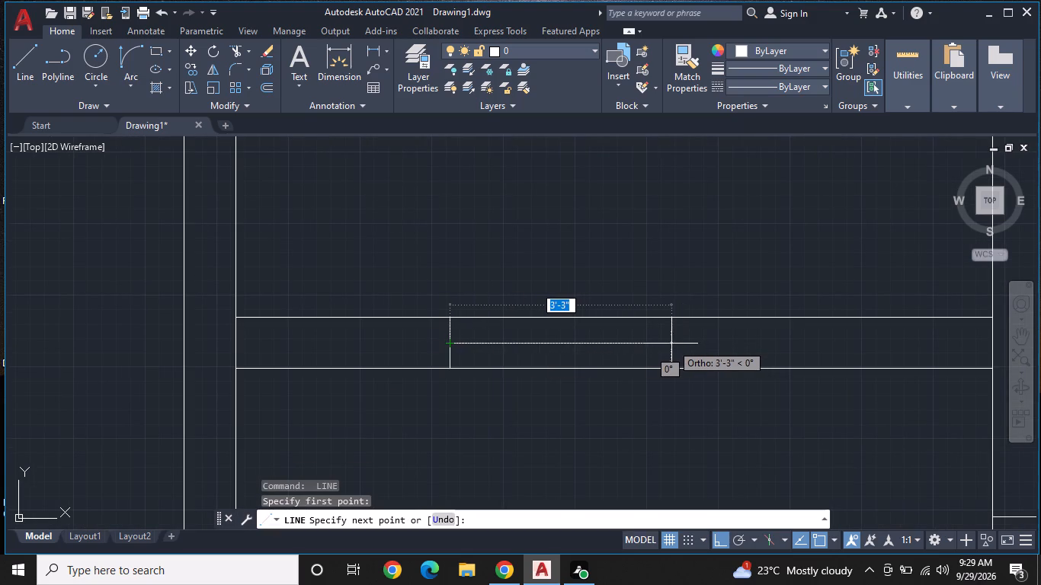
pyautogui.click(723, 344)
pyautogui.click(722, 316)
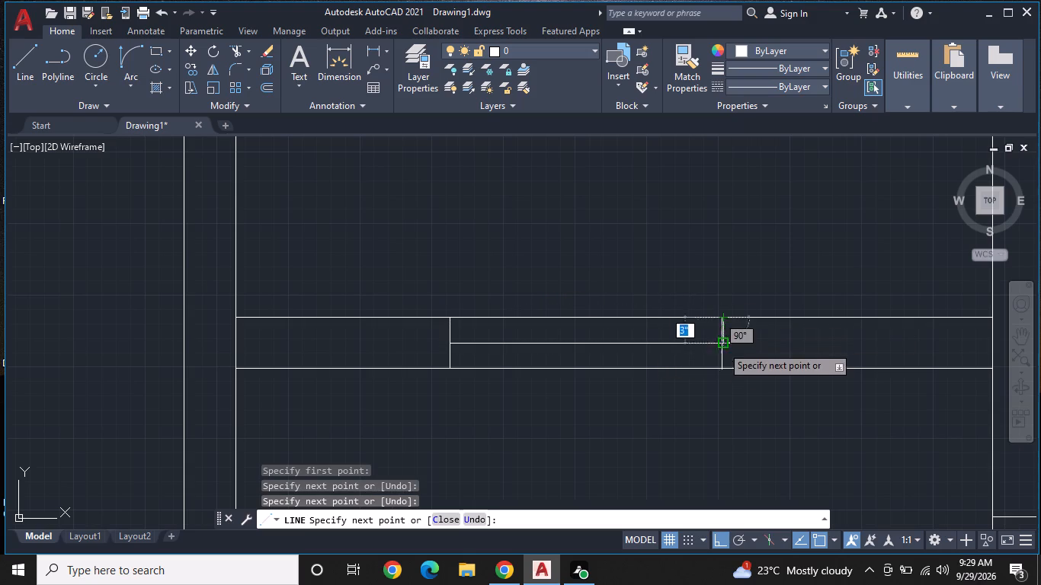
pyautogui.click(726, 372)
pyautogui.press('space')
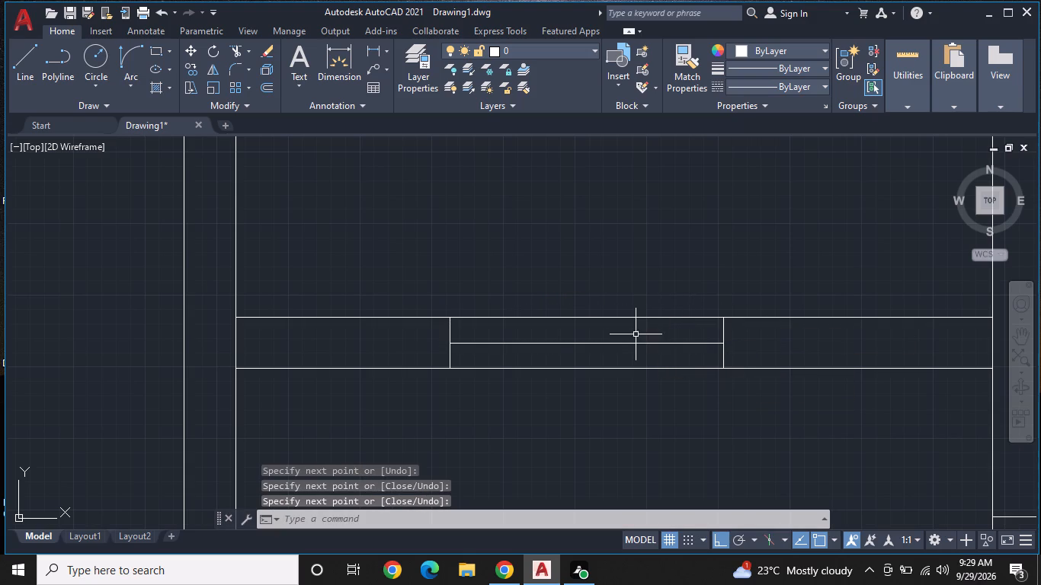
# Offset the 4' centre line of the opening below the upper middle room 1" to both sides.
pyautogui.click(274, 86)
pyautogui.press('space')
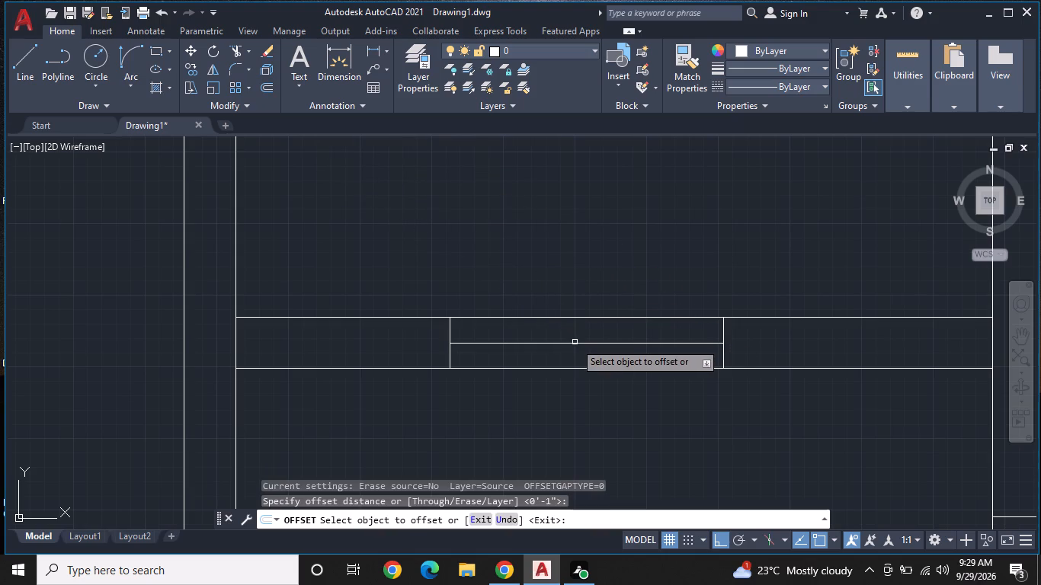
pyautogui.click(575, 343)
pyautogui.click(580, 328)
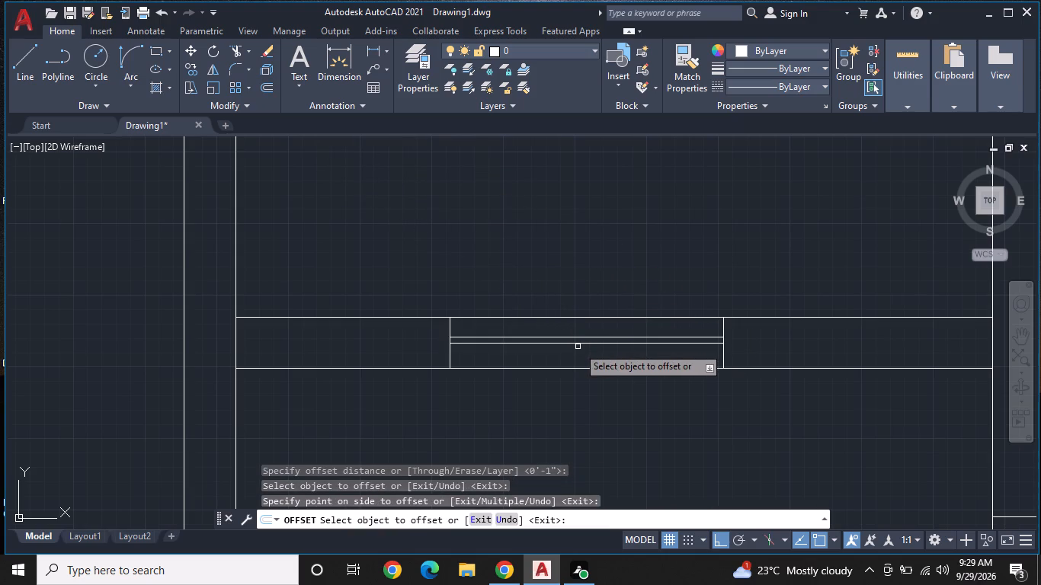
pyautogui.click(578, 347)
pyautogui.moveTo(578, 343); pyautogui.dragTo(578, 352)
pyautogui.click(570, 374)
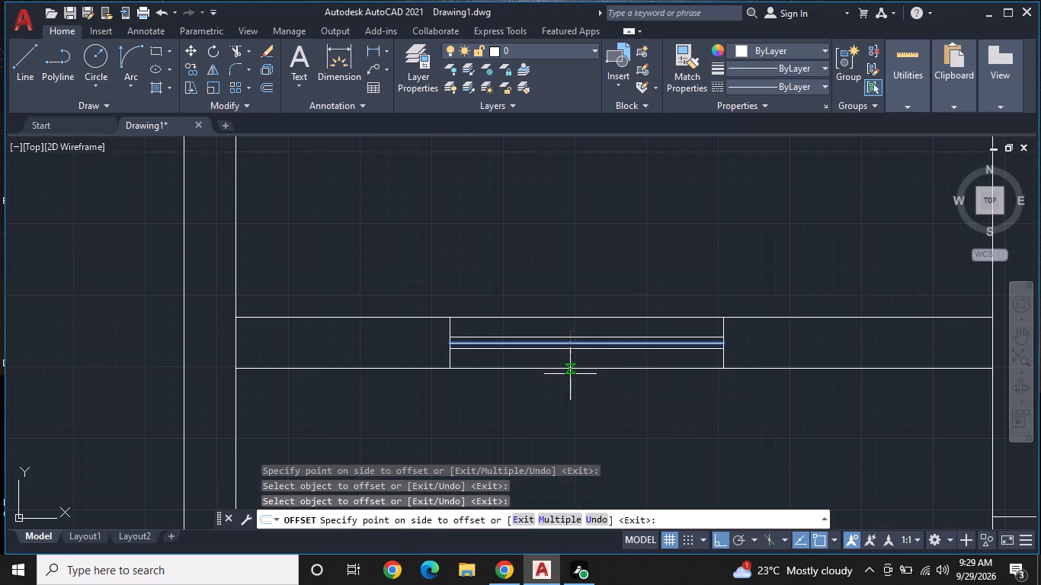
pyautogui.scroll(1, 568, 344)
pyautogui.press('Escape')
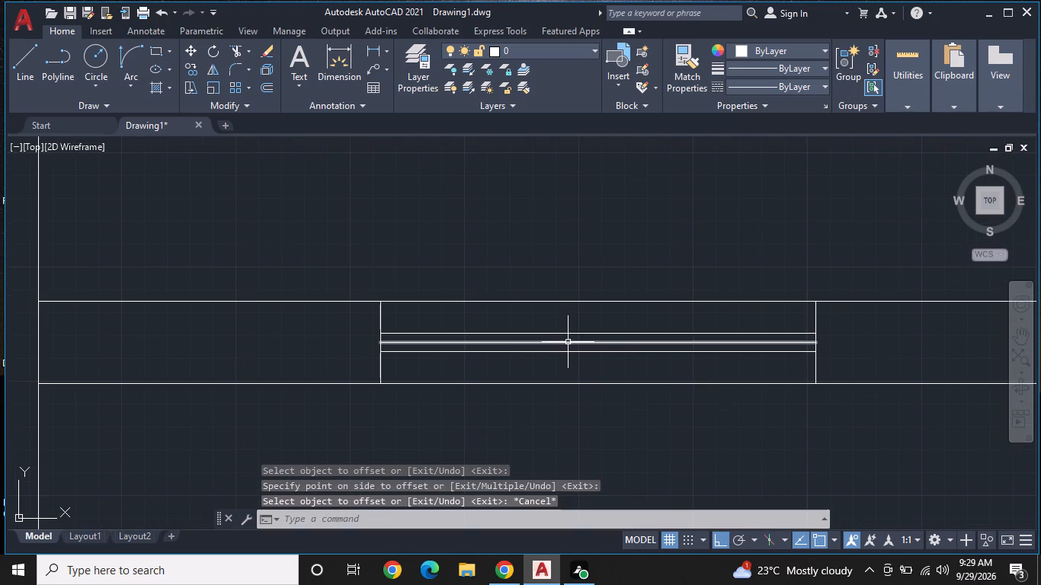
# Erase the original centre line between the two offset lines in that opening.
pyautogui.click(569, 342)
pyautogui.rightClick(569, 342)
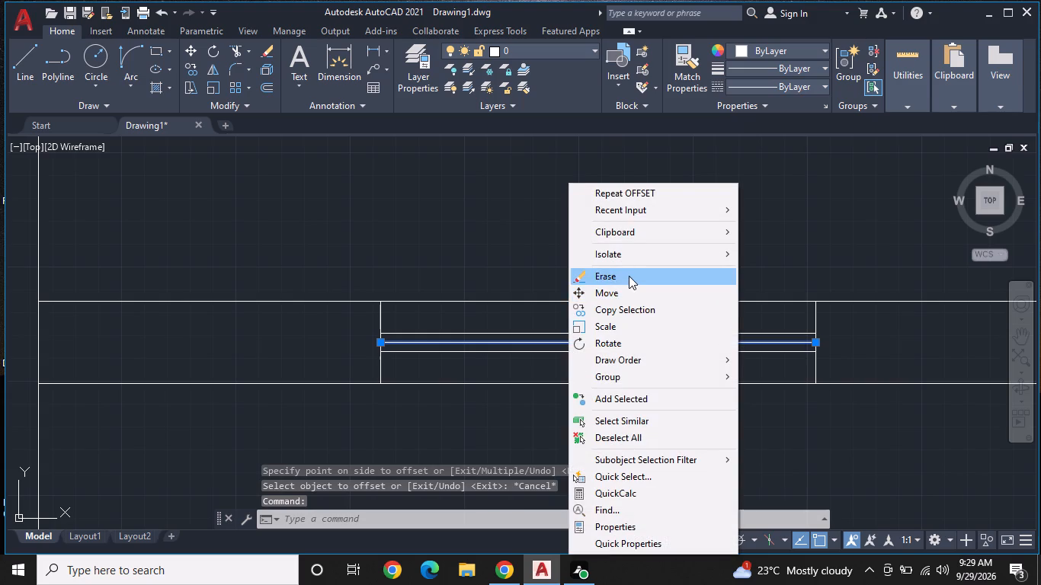
pyautogui.click(629, 276)
# Draw a short vertical line across the 9" top outer wall above the upper right room, in the left third of its length.
pyautogui.scroll(-2, 624, 292)
pyautogui.moveTo(613, 361); pyautogui.dragTo(516, 286, button='middle')
pyautogui.scroll(-1, 517, 292)
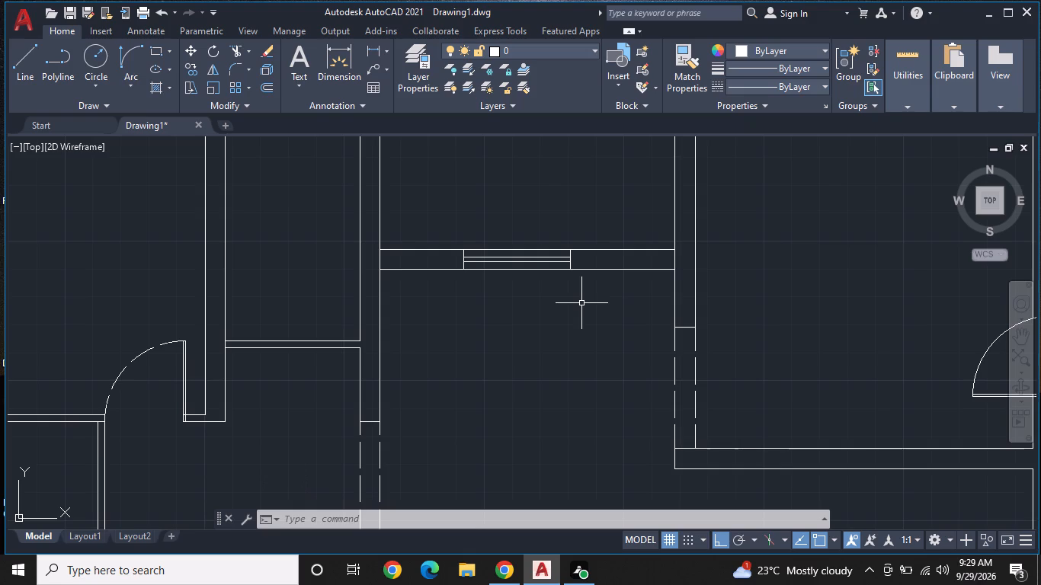
pyautogui.moveTo(650, 243); pyautogui.dragTo(576, 400, button='middle')
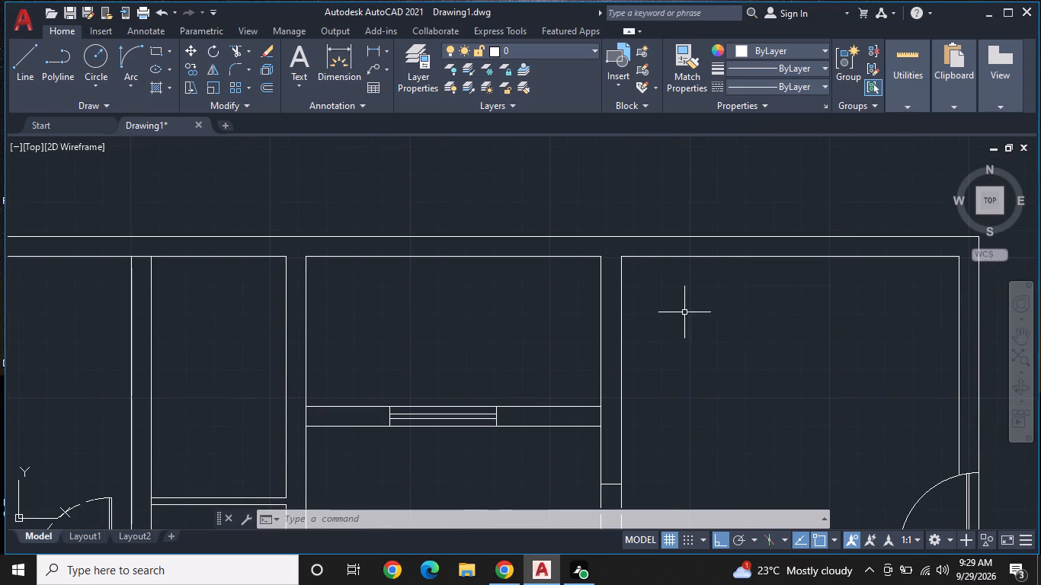
pyautogui.moveTo(741, 288); pyautogui.dragTo(586, 310, button='middle')
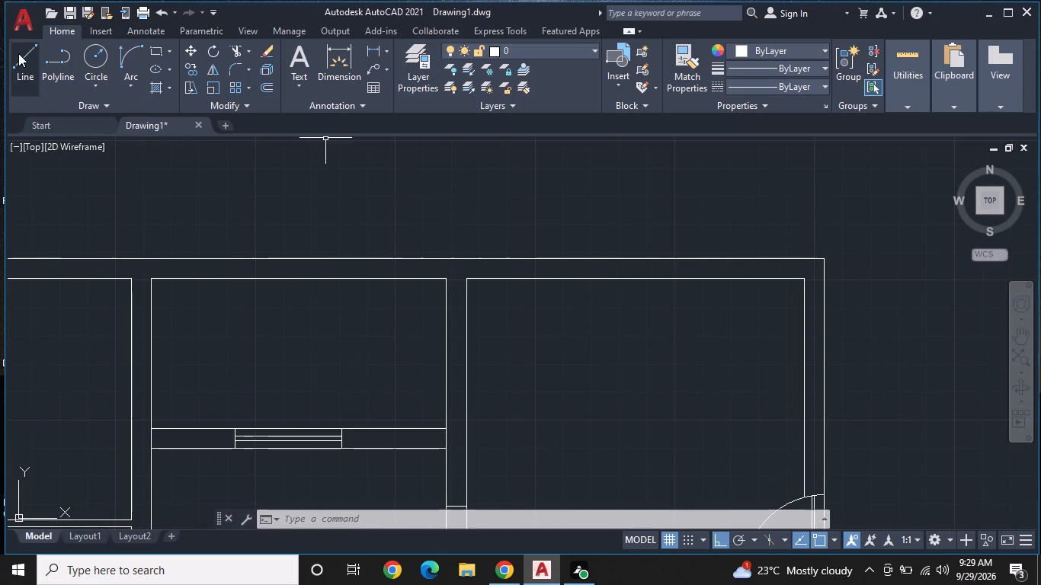
pyautogui.click(18, 53)
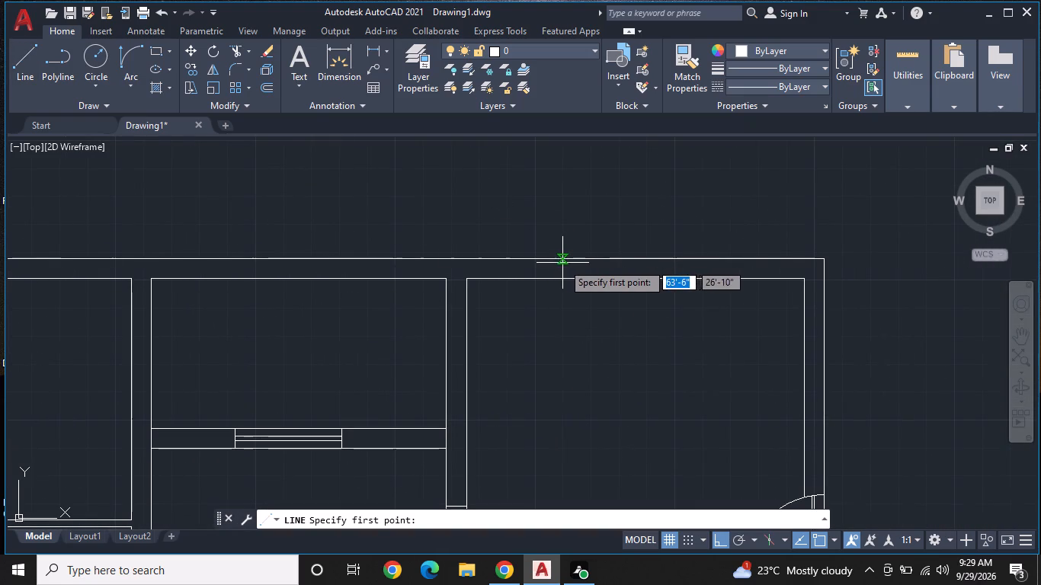
pyautogui.moveTo(566, 257); pyautogui.dragTo(565, 264)
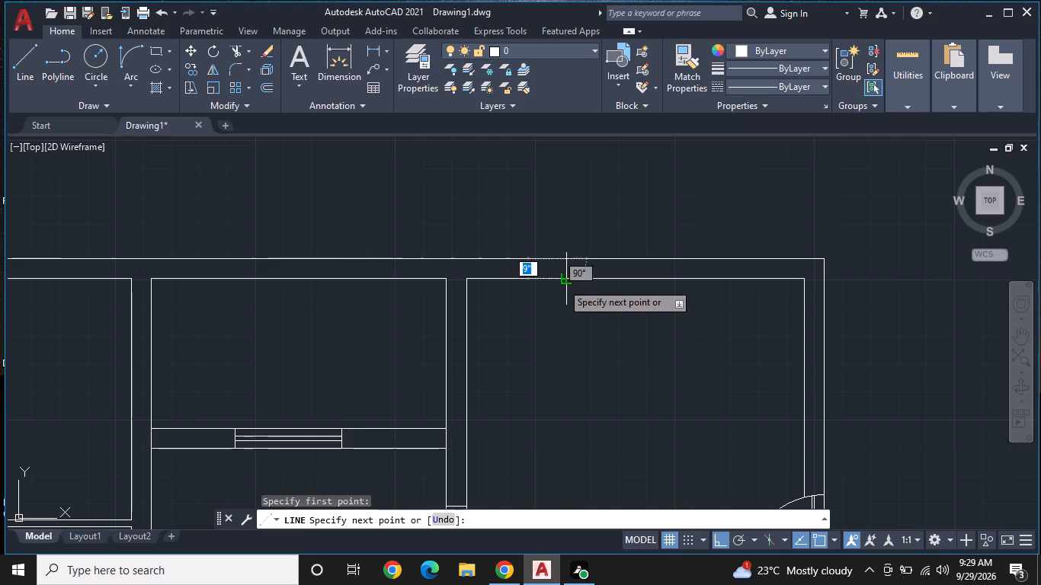
pyautogui.click(565, 280)
pyautogui.press('space')
# Draw a 4' horizontal line rightward from the short line's midpoint in the top wall and close its far end with a line across the wall.
pyautogui.scroll(3, 565, 276)
pyautogui.press('space')
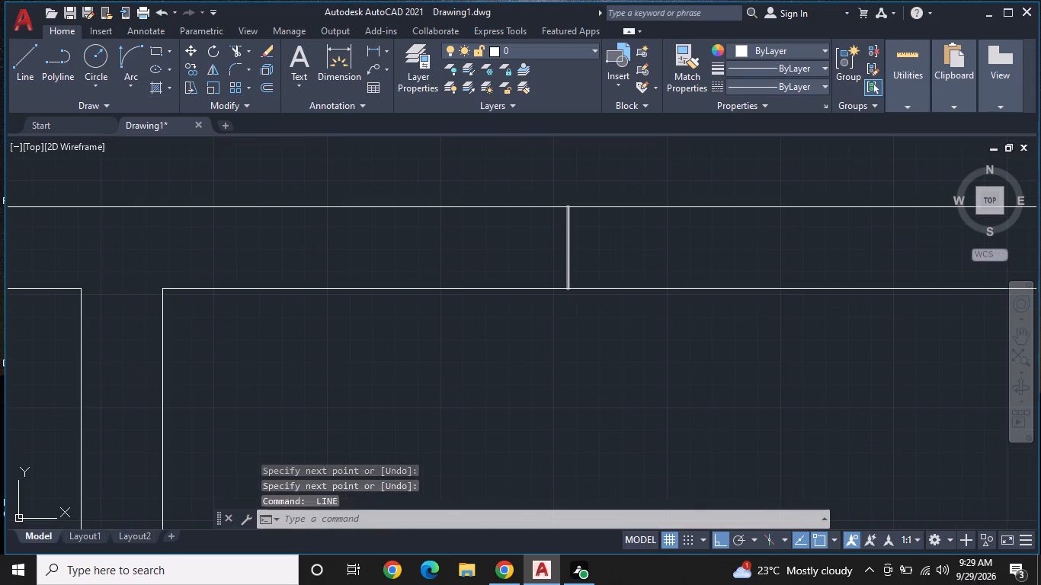
pyautogui.click(567, 249)
pyautogui.moveTo(824, 247); pyautogui.dragTo(413, 264, button='middle')
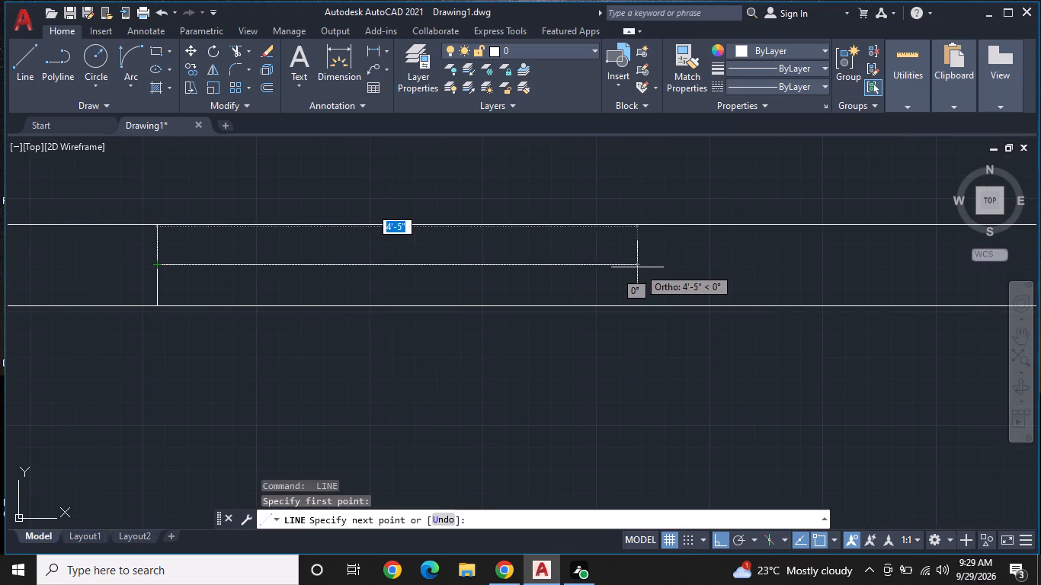
pyautogui.click(588, 274)
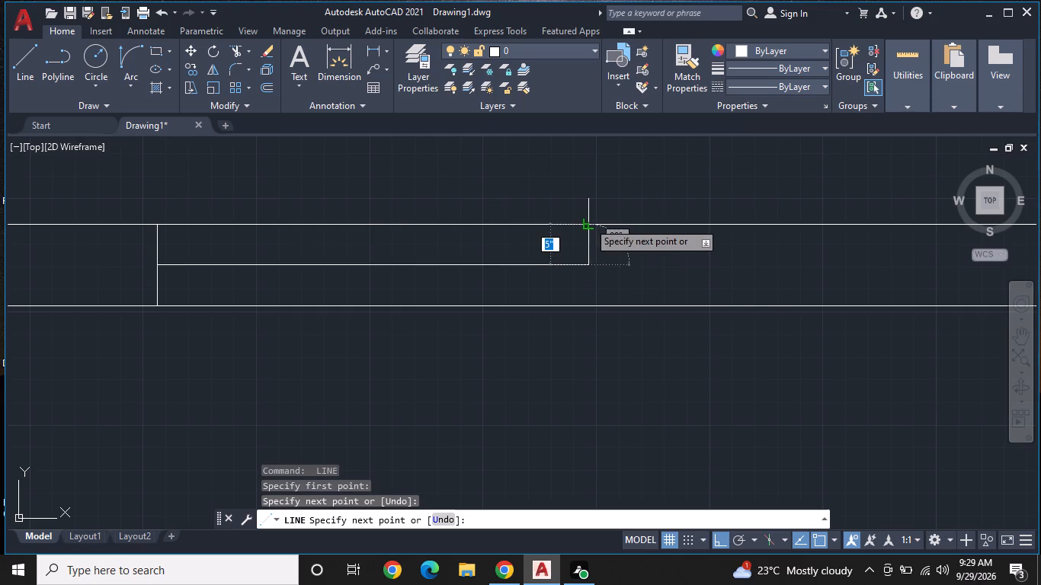
pyautogui.click(588, 222)
pyautogui.click(590, 310)
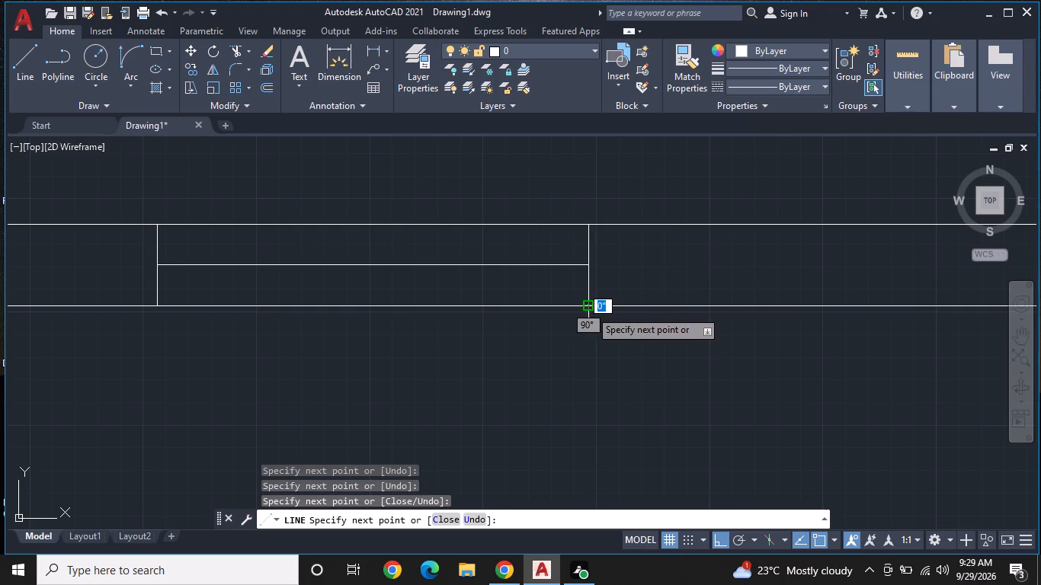
pyautogui.press('space')
# Offset the 4' centre line in the top wall 1" to both sides.
pyautogui.click(261, 88)
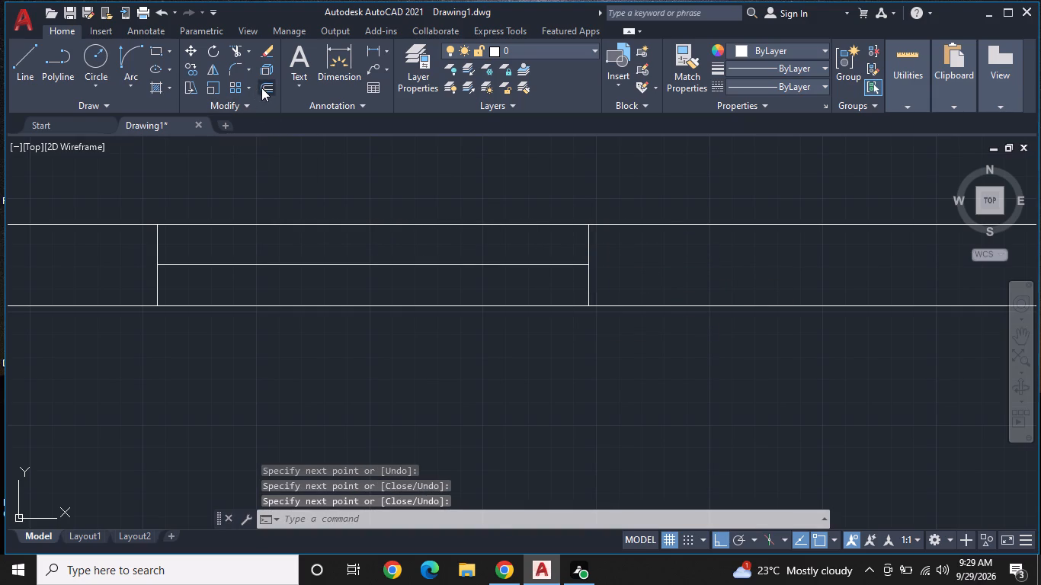
pyautogui.press('space')
pyautogui.click(344, 263)
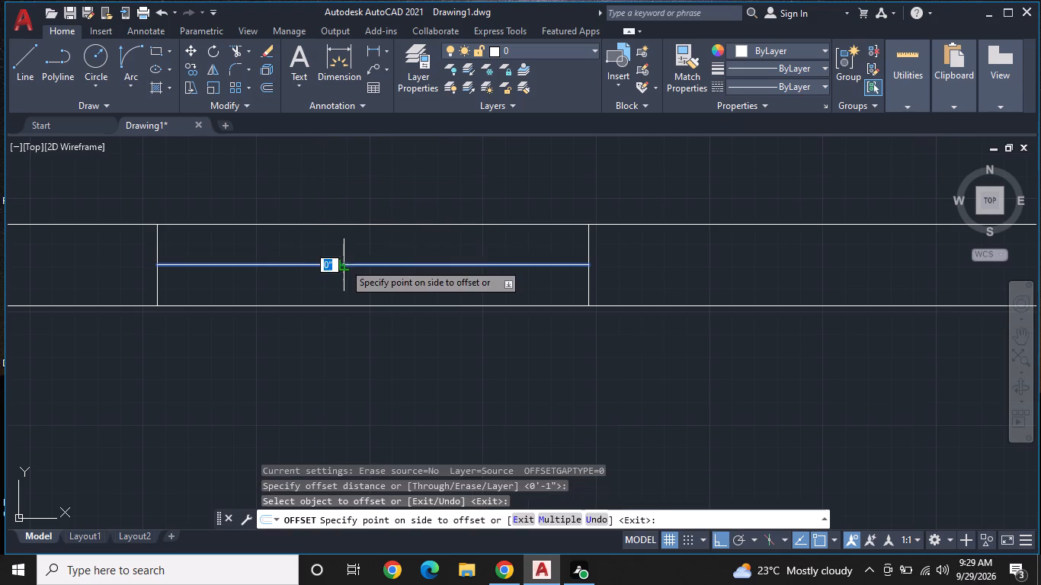
pyautogui.click(348, 249)
pyautogui.click(348, 266)
pyautogui.click(343, 290)
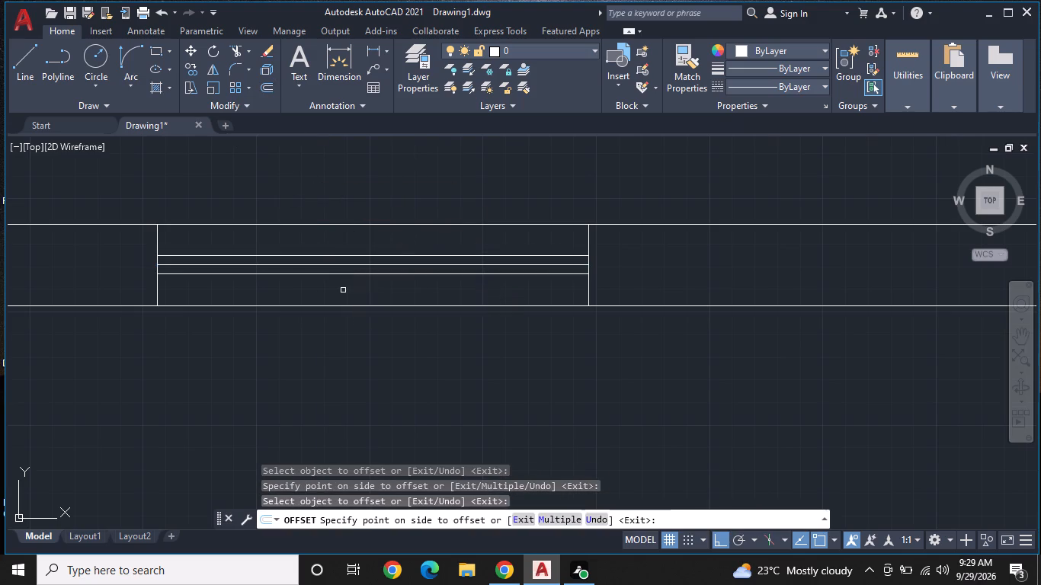
# Remove the middle one of the three horizontal lines in the top wall's 4' opening with Trim.
pyautogui.click(239, 46)
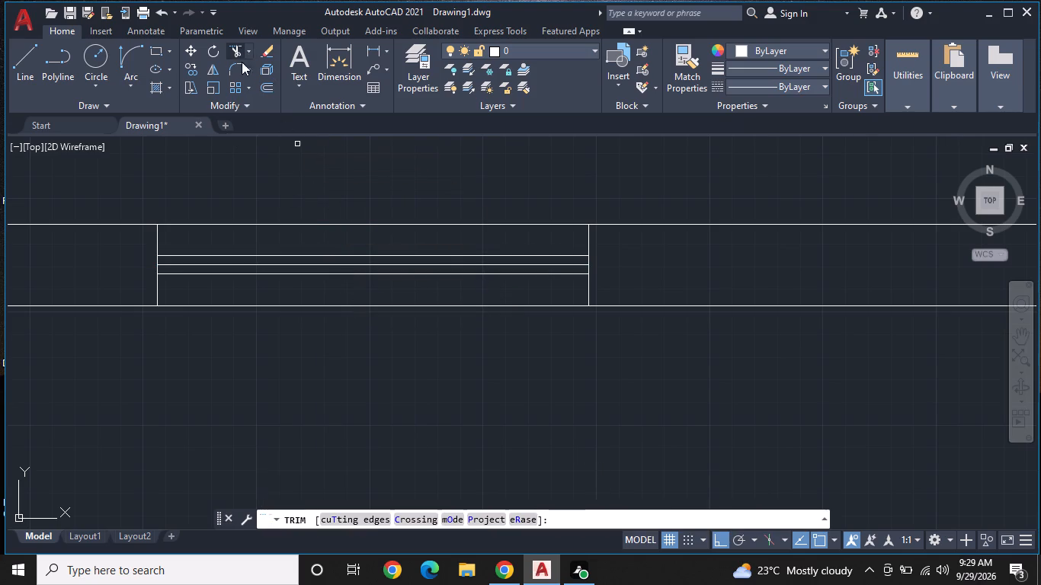
pyautogui.click(324, 264)
pyautogui.scroll(-3, 324, 264)
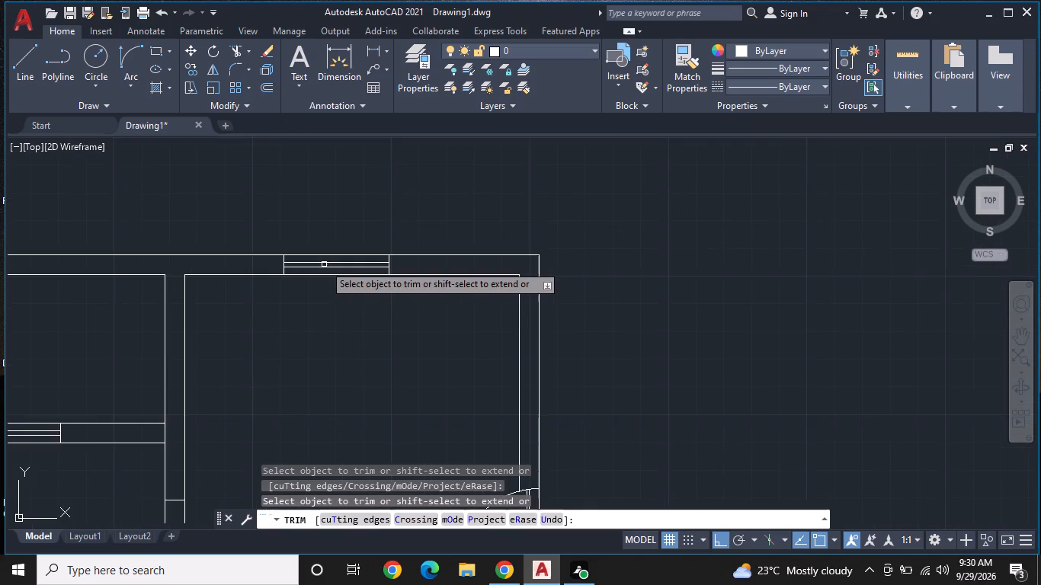
pyautogui.moveTo(338, 266); pyautogui.dragTo(657, 268, button='middle')
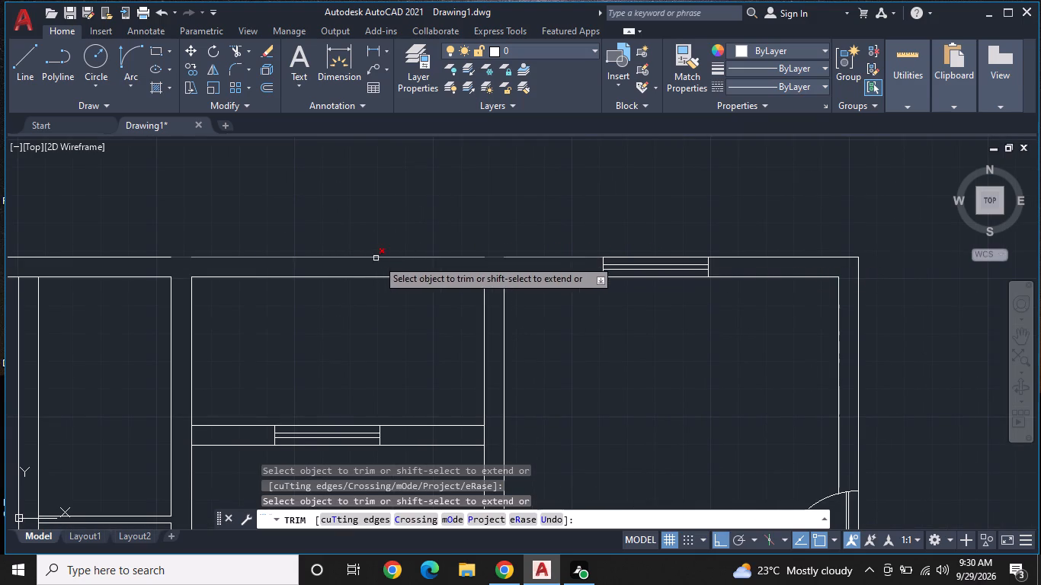
pyautogui.moveTo(383, 261); pyautogui.dragTo(426, 265, button='middle')
pyautogui.moveTo(396, 266); pyautogui.dragTo(484, 262, button='middle')
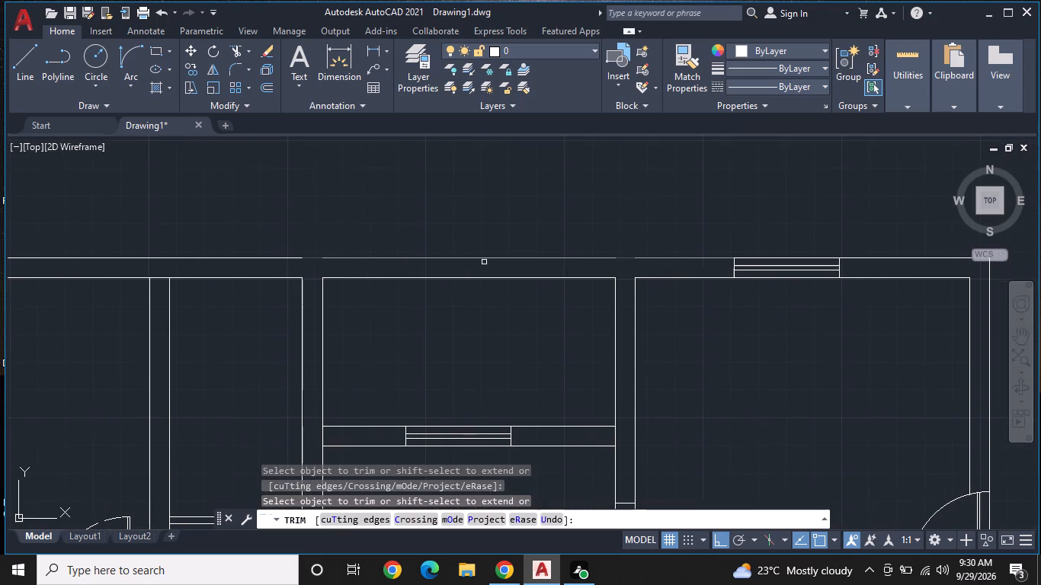
pyautogui.press('Escape')
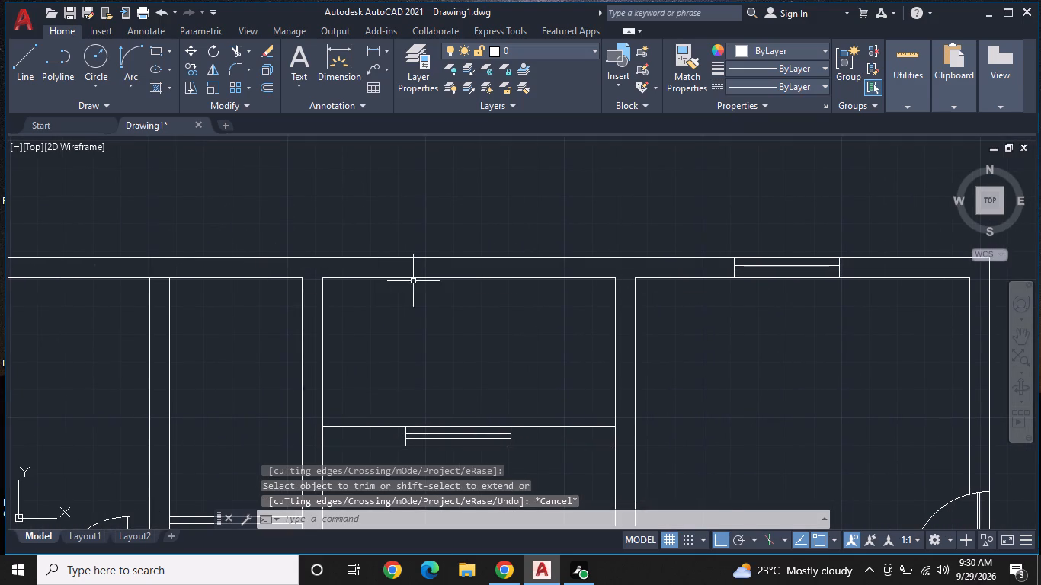
# Draw a short vertical line across the top outer wall above the narrow upper room, close to that room's right wall.
pyautogui.scroll(1, 415, 281)
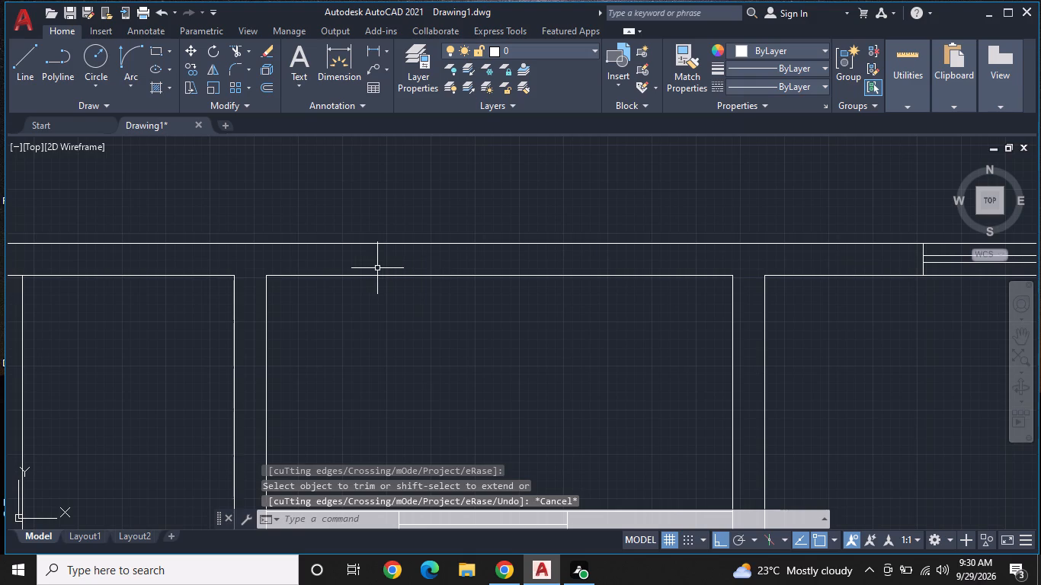
pyautogui.moveTo(377, 268); pyautogui.dragTo(681, 216, button='middle')
pyautogui.scroll(-1, 523, 250)
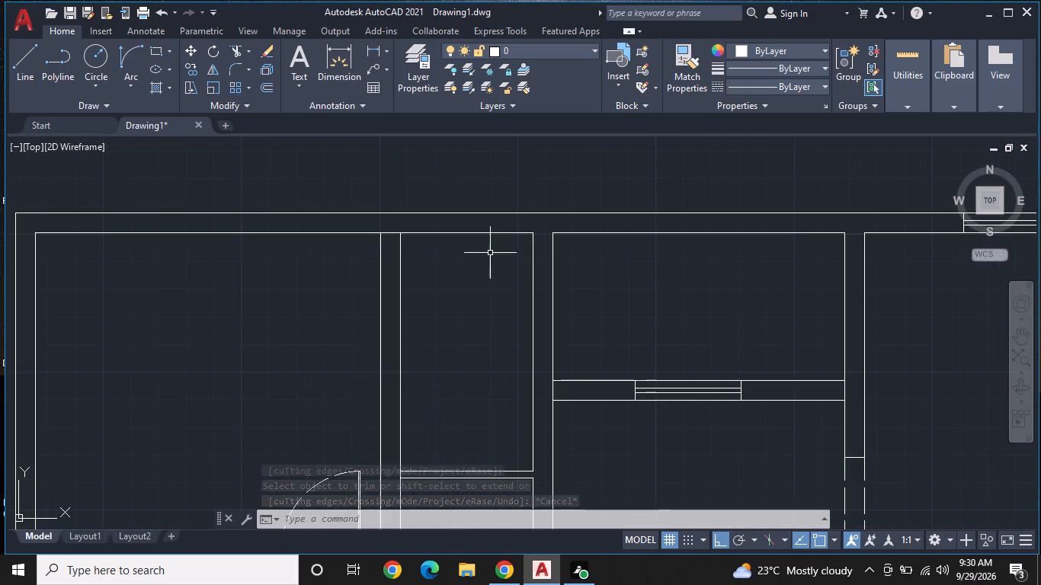
pyautogui.moveTo(482, 251); pyautogui.dragTo(491, 238, button='middle')
pyautogui.scroll(1, 491, 238)
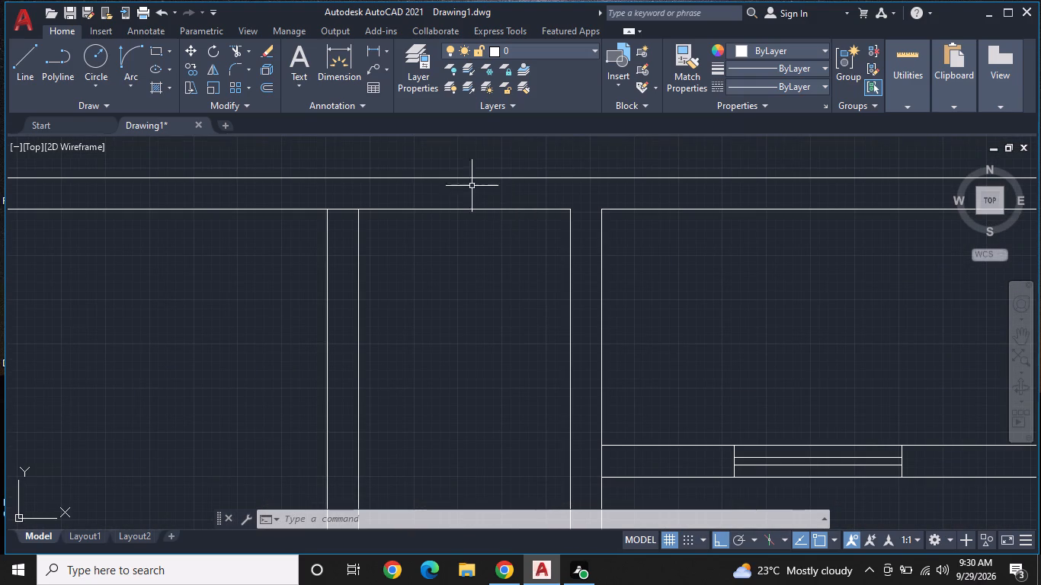
pyautogui.click(24, 52)
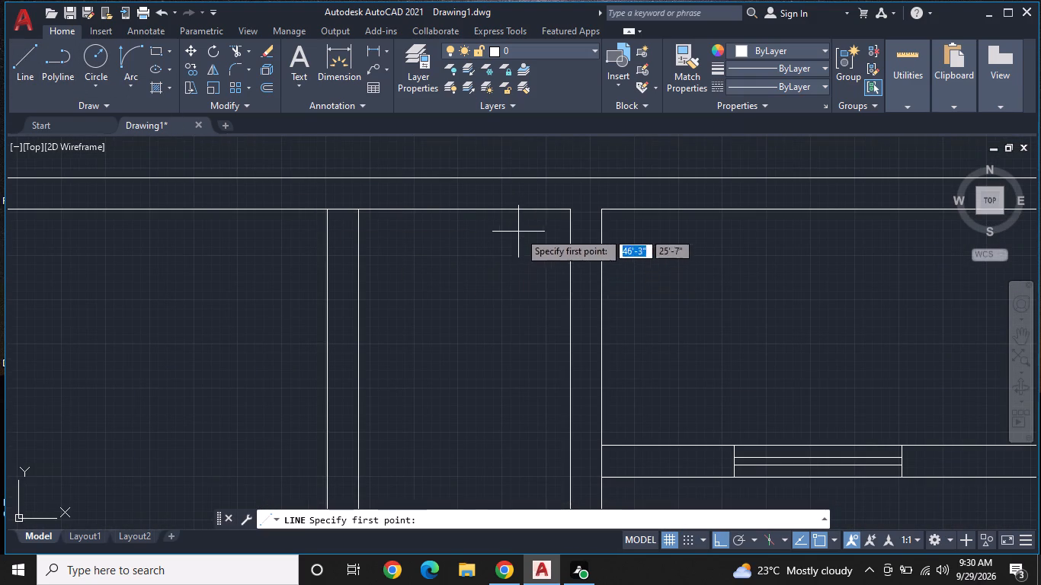
pyautogui.click(555, 210)
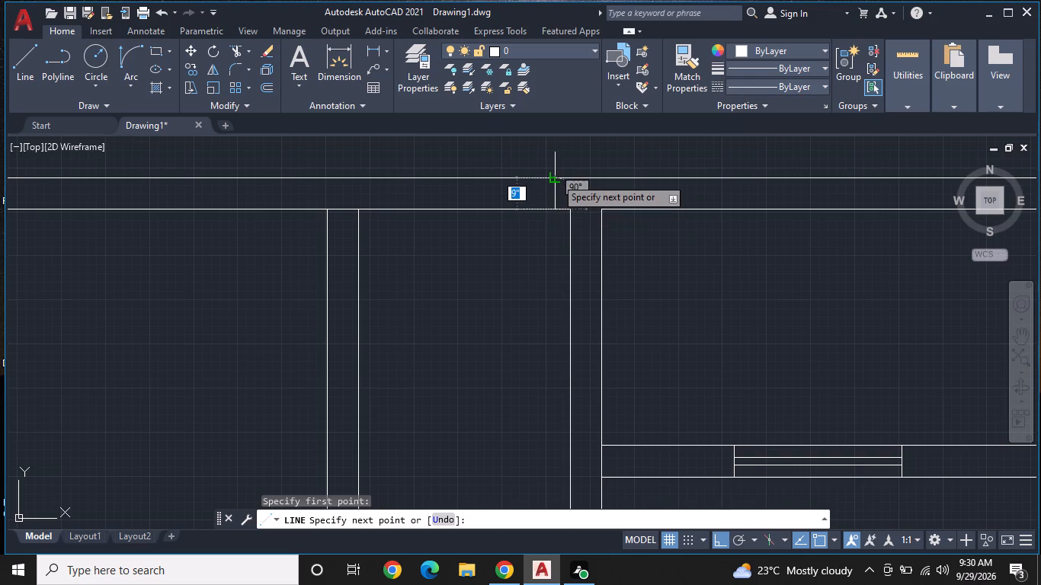
pyautogui.click(556, 177)
pyautogui.press('space')
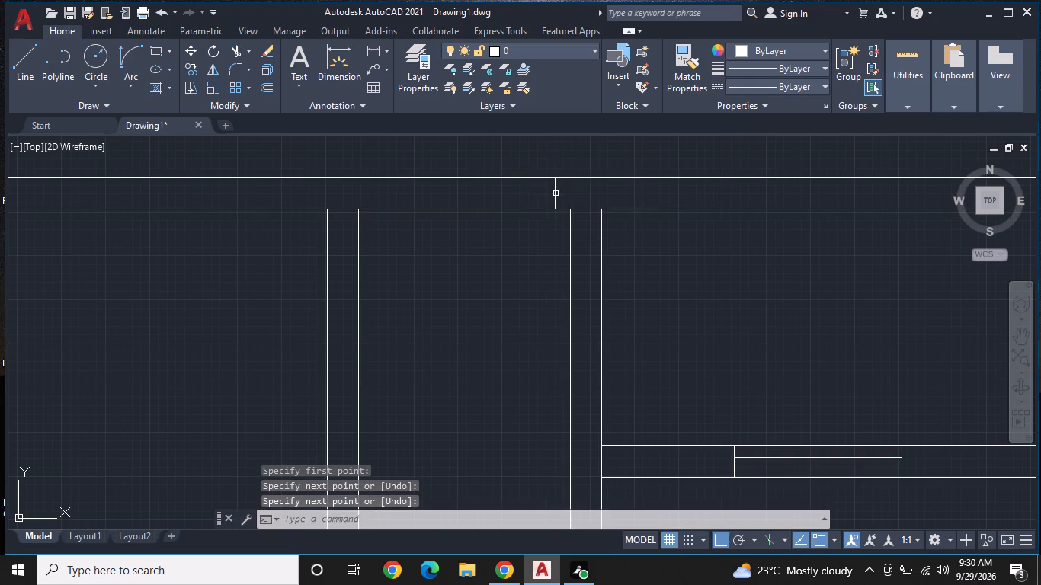
# Draw a horizontal line about 2' leftward from the short line's midpoint in the top wall and close its far end across the wall.
pyautogui.press('space')
pyautogui.scroll(2, 556, 193)
pyautogui.click(556, 193)
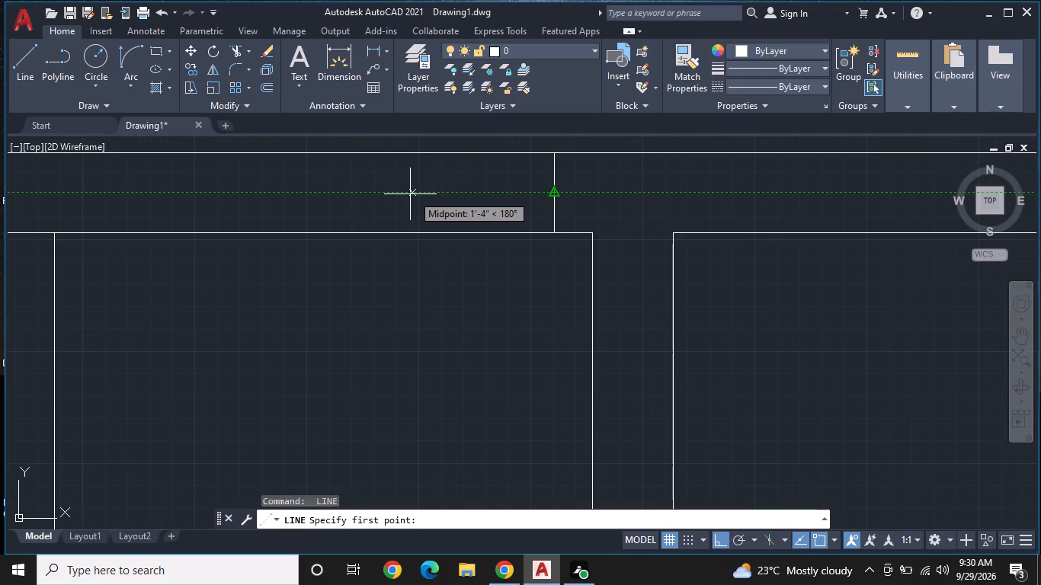
pyautogui.scroll(-2, 392, 196)
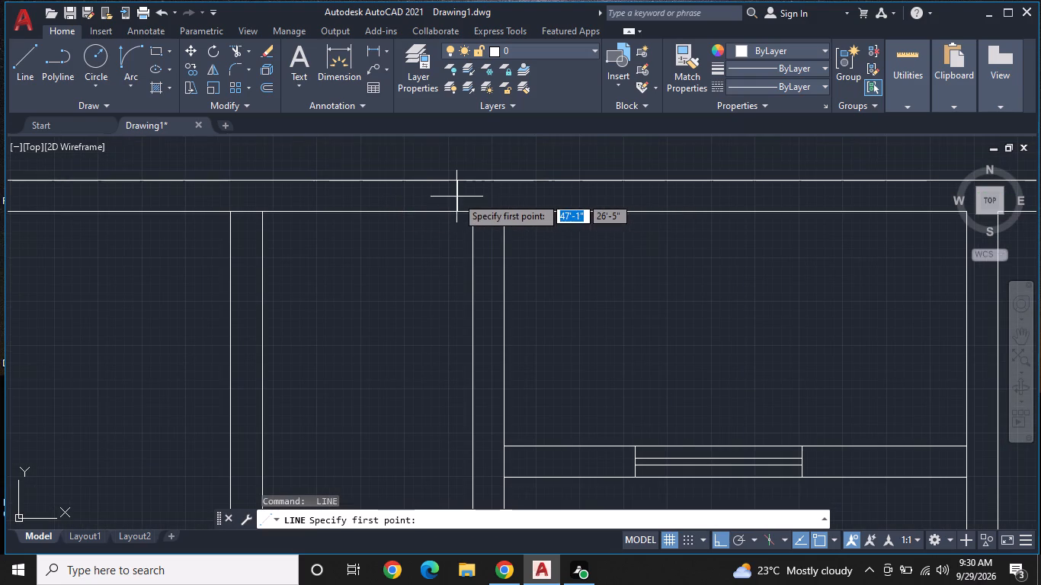
pyautogui.scroll(1, 453, 197)
pyautogui.click(456, 197)
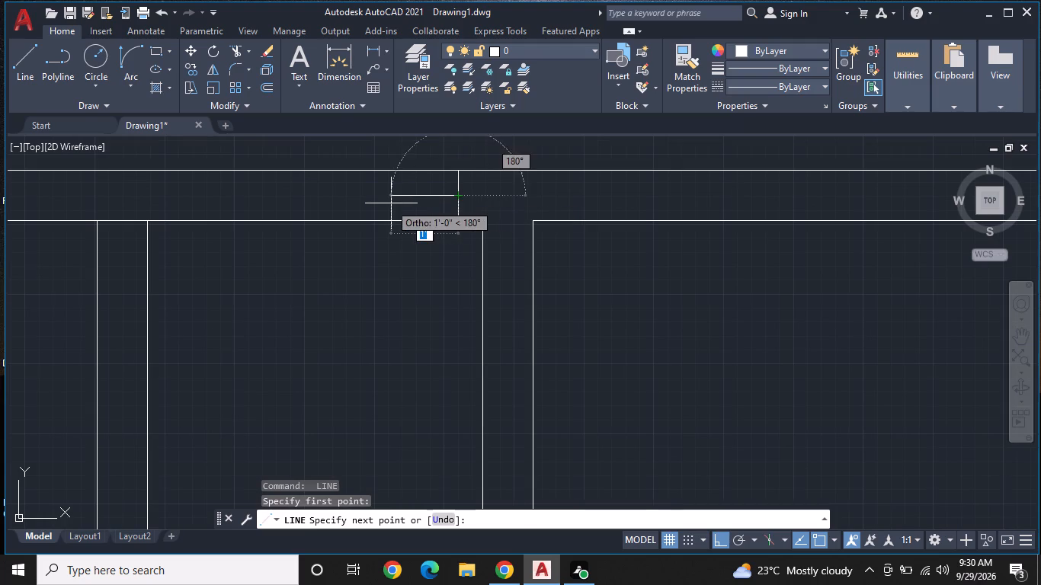
pyautogui.scroll(2, 389, 203)
pyautogui.moveTo(395, 206); pyautogui.dragTo(496, 215, button='middle')
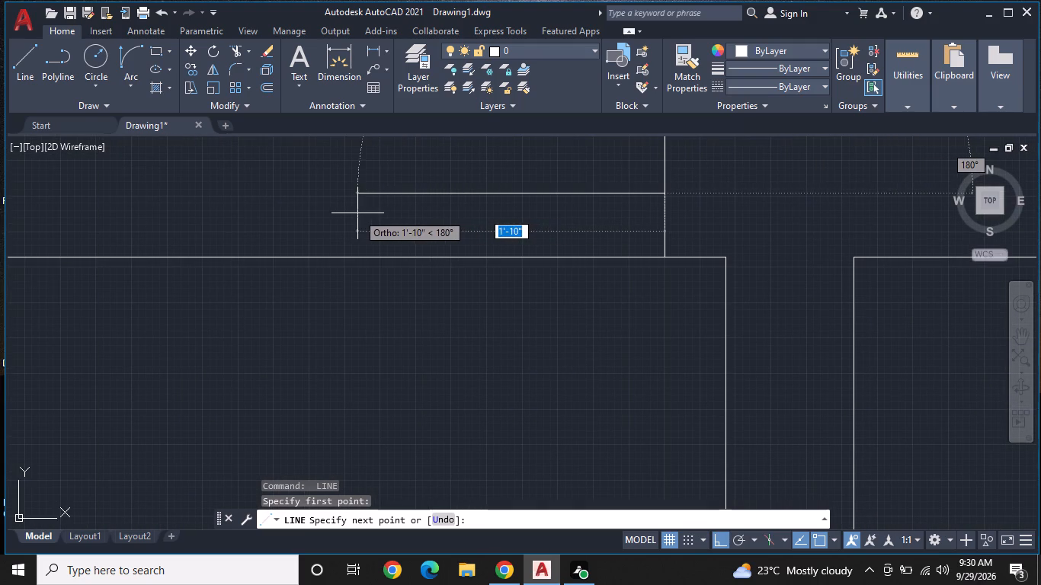
pyautogui.click(327, 208)
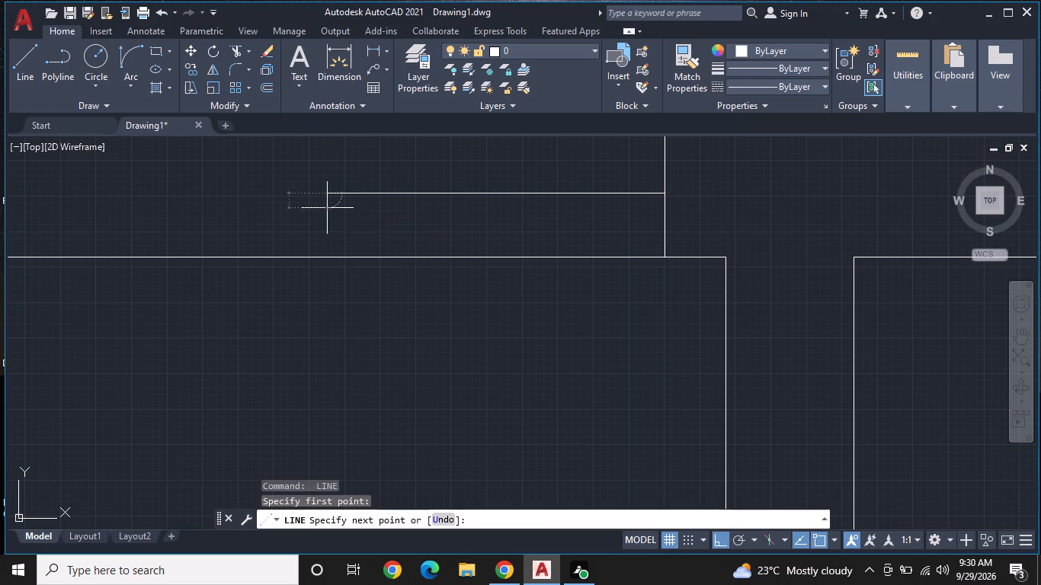
pyautogui.click(325, 256)
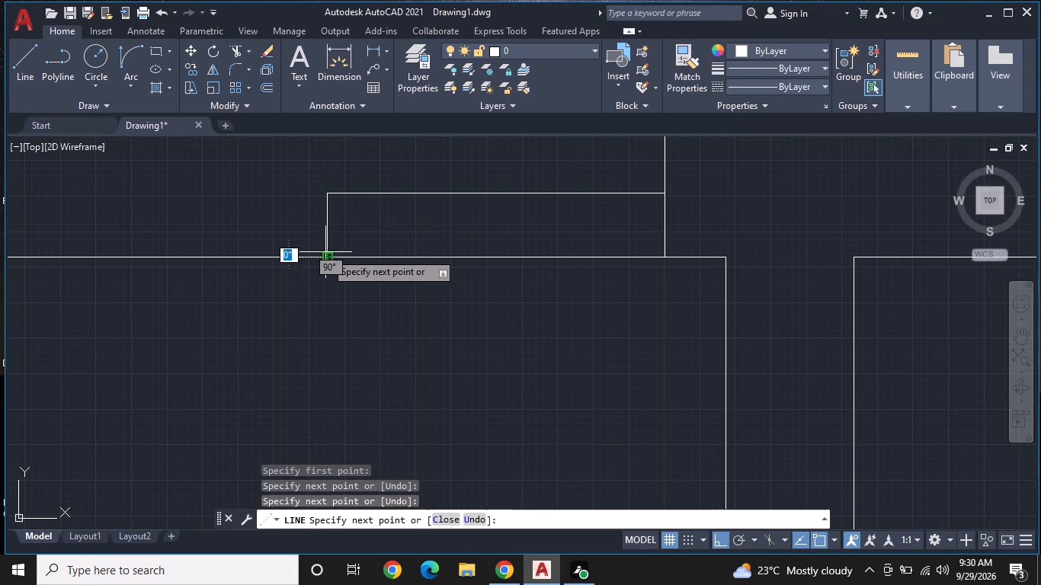
pyautogui.moveTo(325, 252); pyautogui.dragTo(340, 337, button='middle')
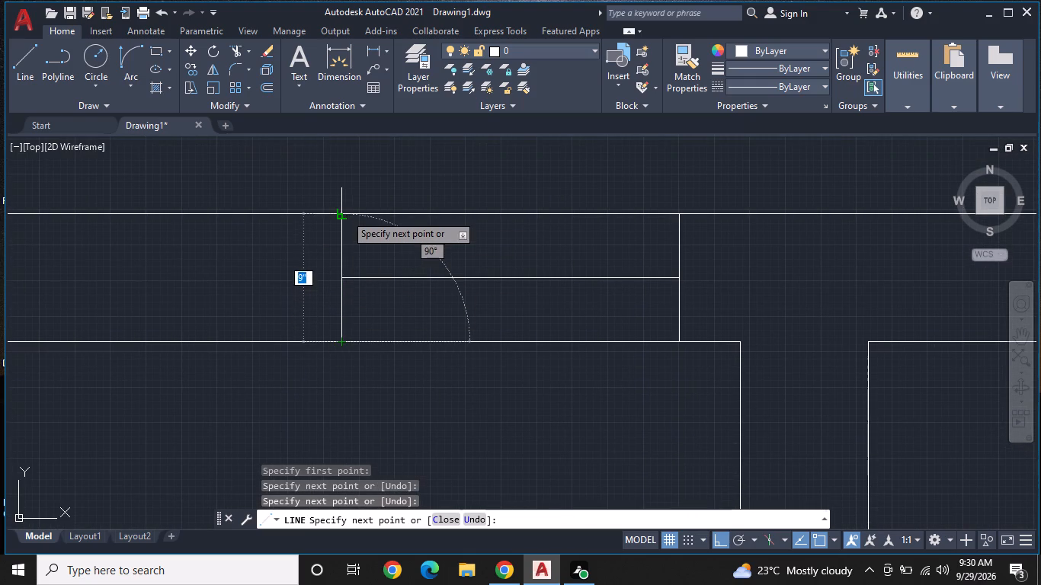
pyautogui.click(345, 214)
pyautogui.press('space')
# Offset the 2' centre line in the top wall above the narrow upper room 1" to both sides.
pyautogui.click(267, 83)
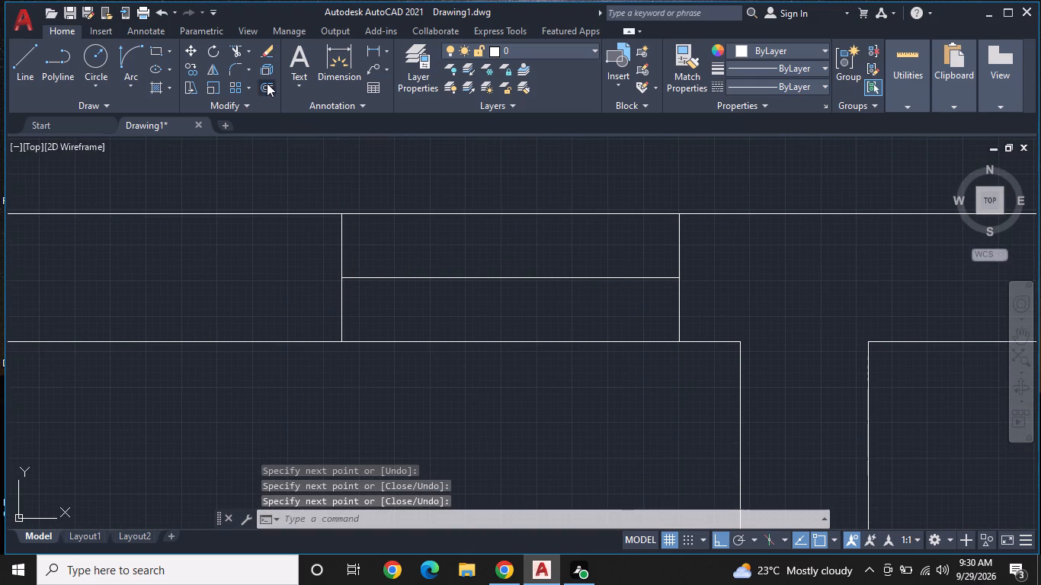
pyautogui.press('space')
pyautogui.click(435, 277)
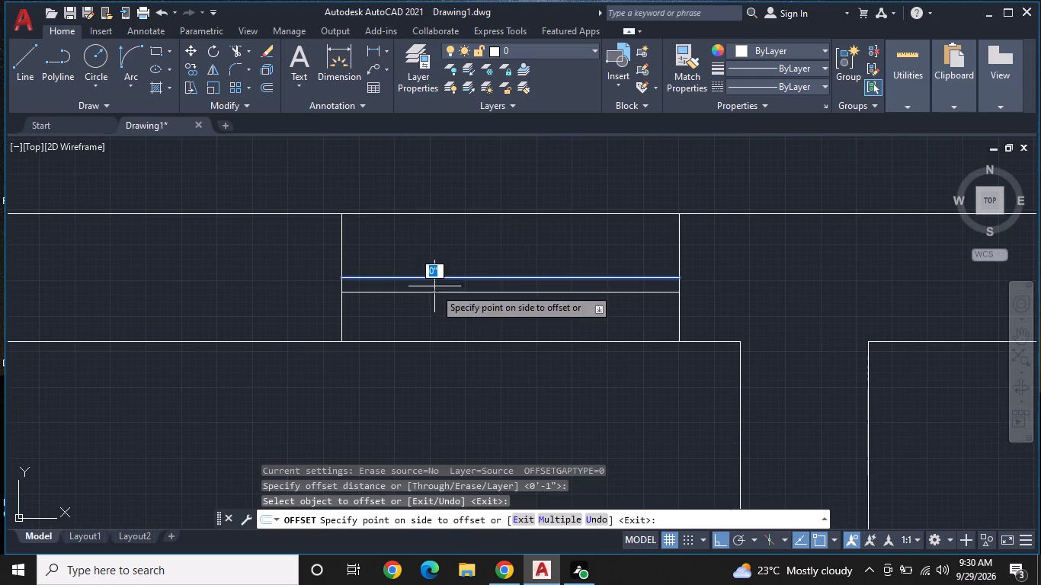
pyautogui.click(430, 309)
pyautogui.click(446, 278)
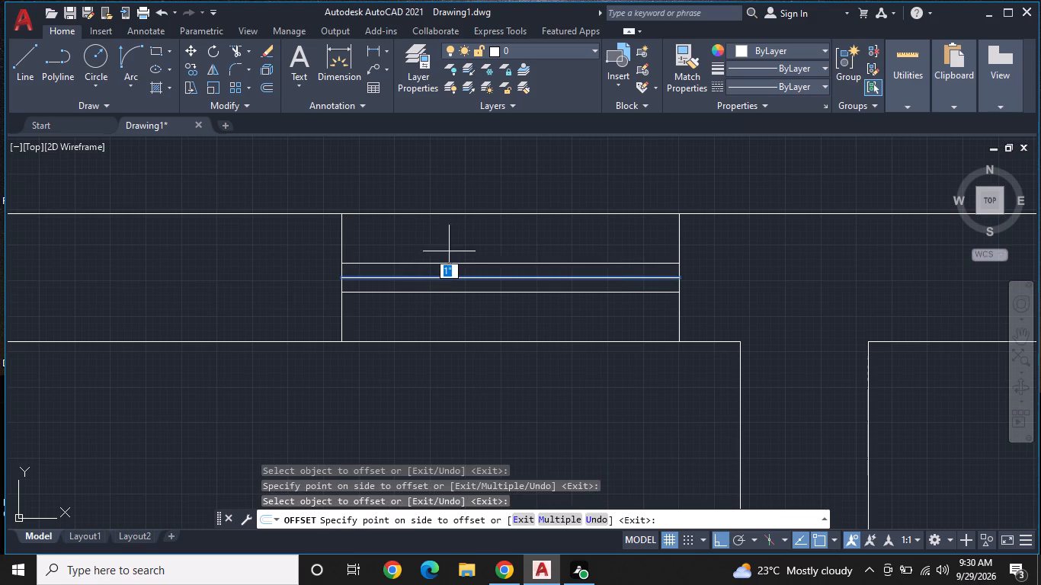
pyautogui.click(454, 236)
pyautogui.press('space')
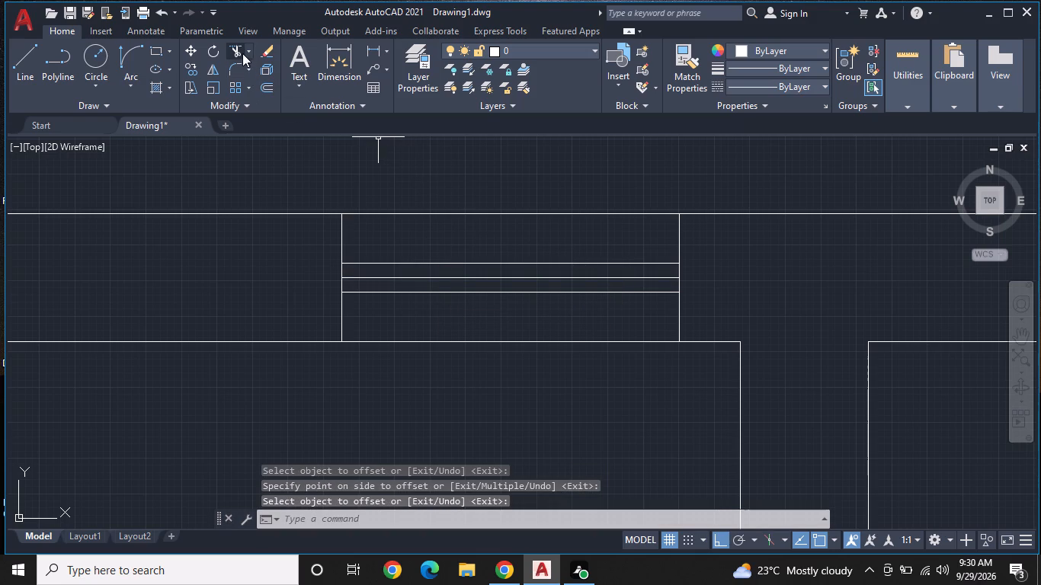
# Remove the middle one of the three horizontal lines in the narrow room's 2' window with Trim.
pyautogui.click(238, 49)
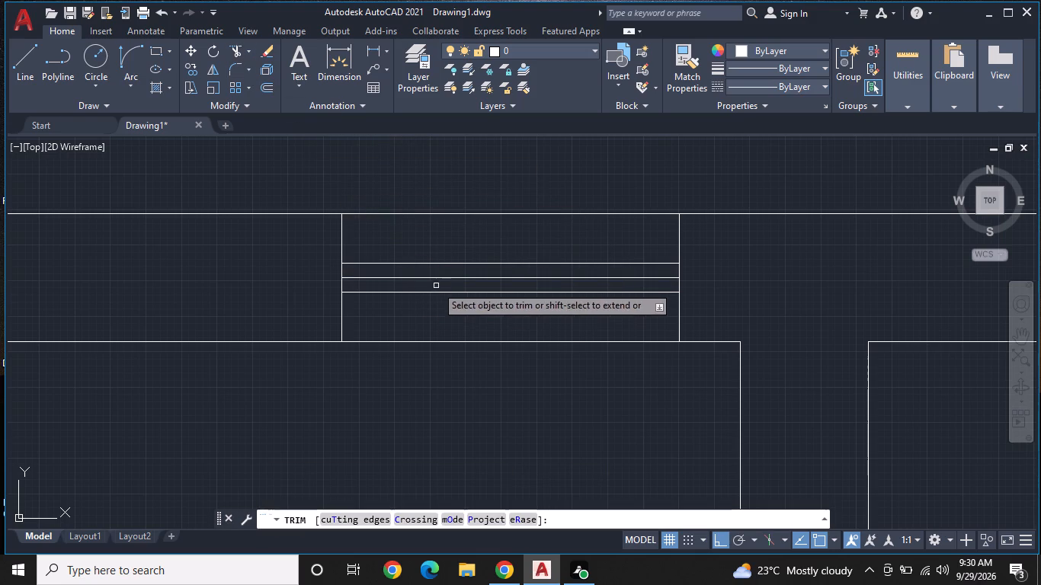
pyautogui.click(447, 277)
pyautogui.scroll(-3, 447, 278)
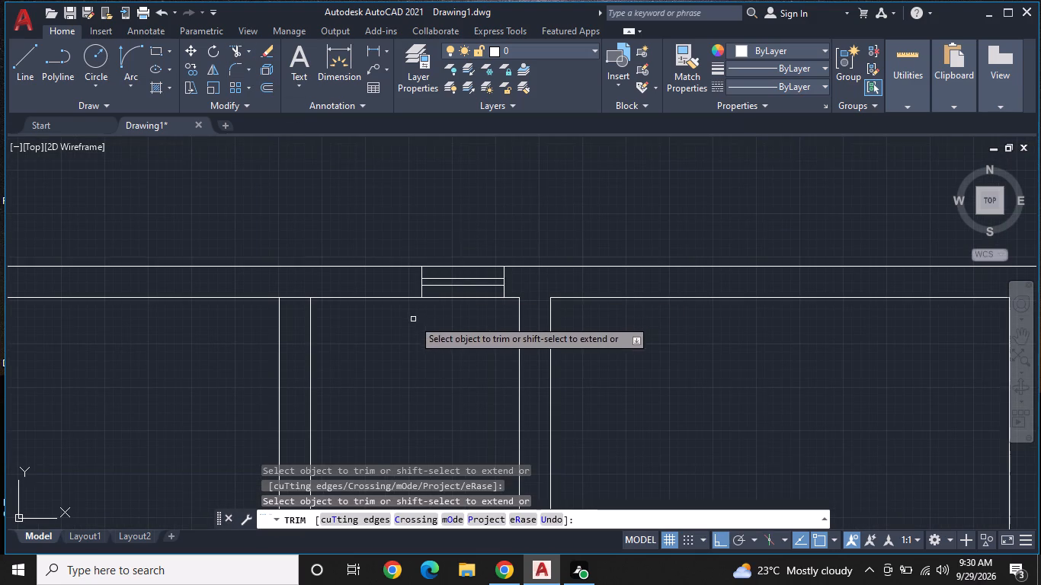
pyautogui.moveTo(451, 334); pyautogui.dragTo(569, 337, button='middle')
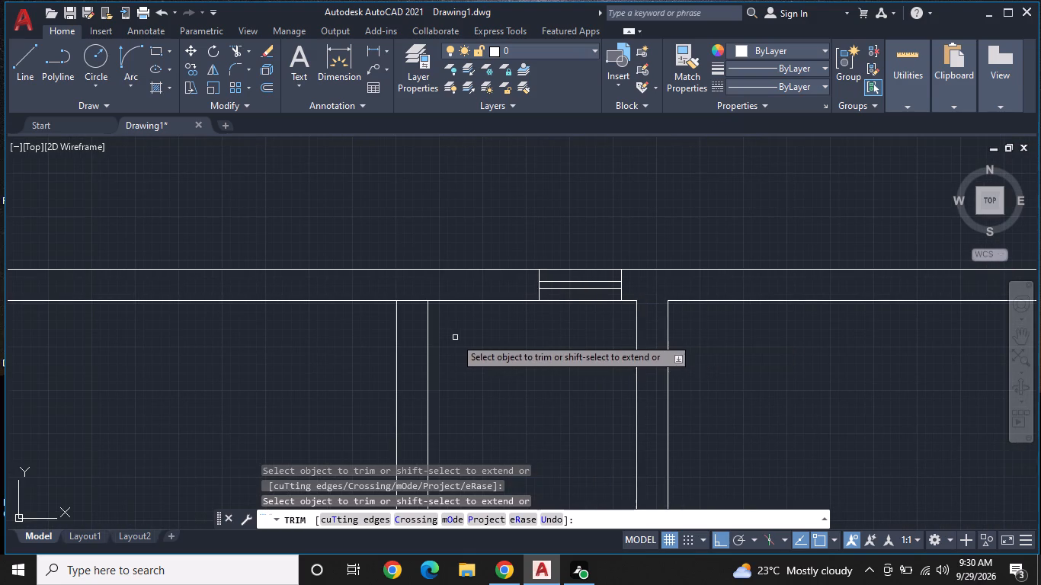
pyautogui.press('space')
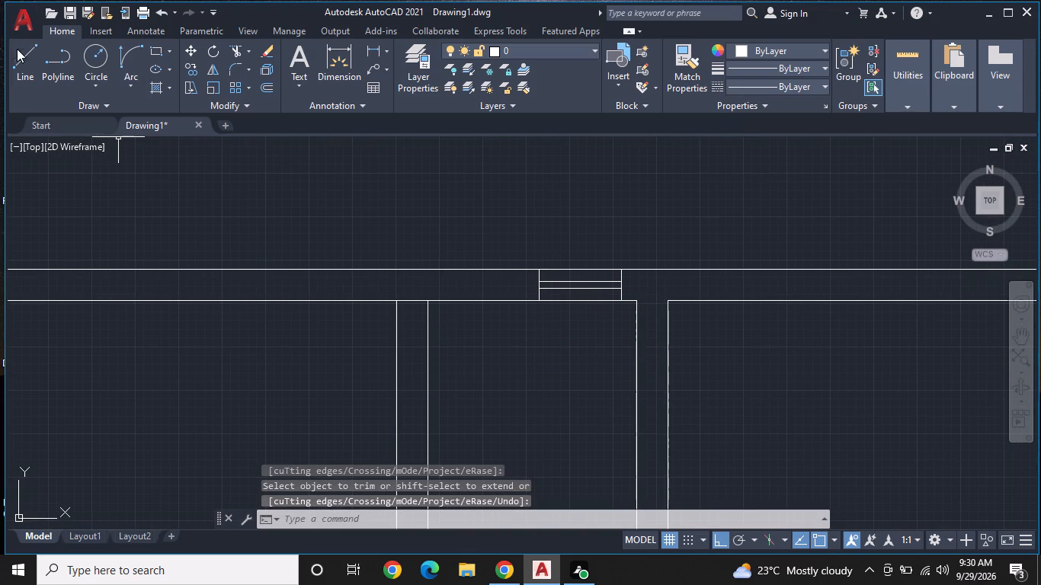
# Draw a short vertical line across the top outer wall above the upper-left room, a little left of that room's right wall.
pyautogui.click(21, 54)
pyautogui.moveTo(293, 307); pyautogui.dragTo(404, 299, button='middle')
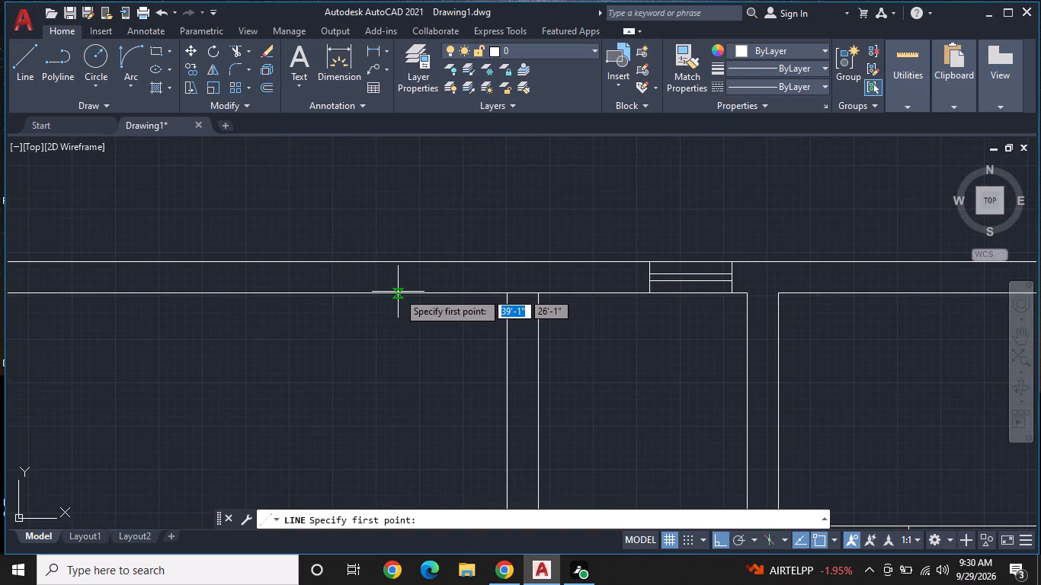
pyautogui.click(396, 296)
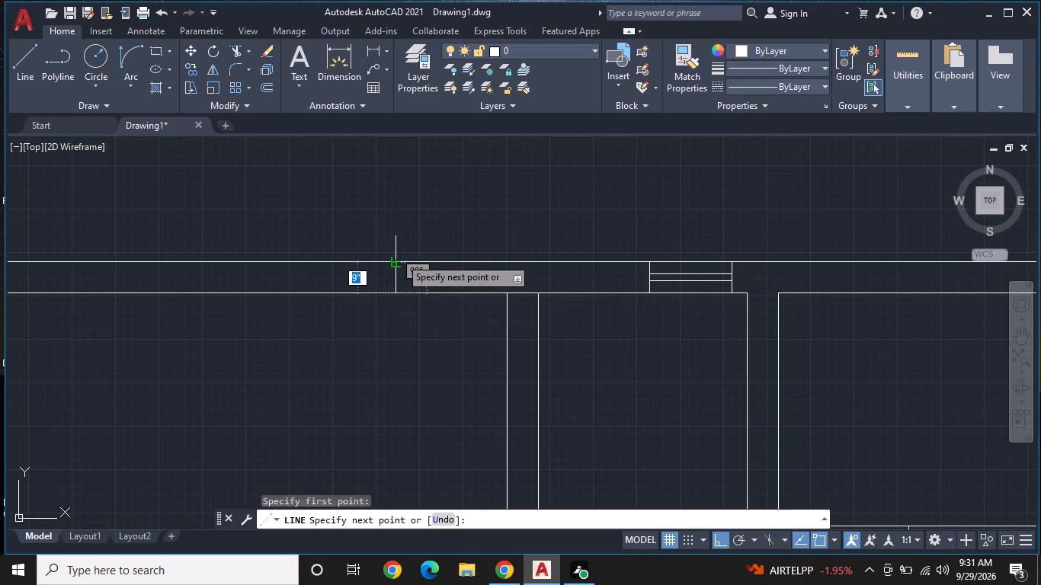
pyautogui.click(400, 257)
pyautogui.press('space')
# Draw a 4' horizontal line leftward from the short line's midpoint in the top wall and close its far end with a line across the wall.
pyautogui.scroll(2, 396, 287)
pyautogui.press('space')
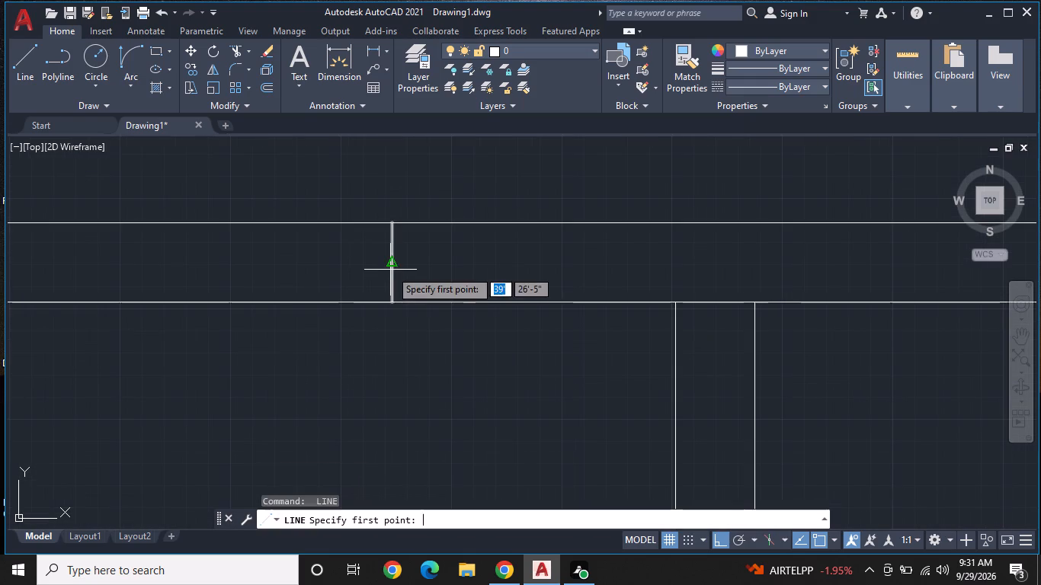
pyautogui.click(392, 266)
pyautogui.moveTo(277, 267); pyautogui.dragTo(595, 261, button='middle')
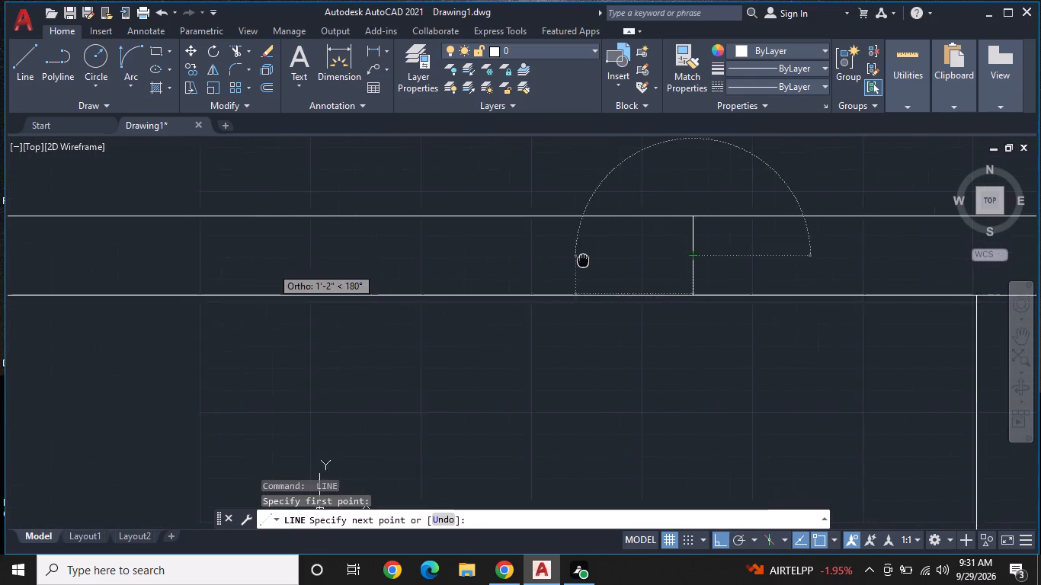
pyautogui.moveTo(595, 261); pyautogui.dragTo(602, 262, button='middle')
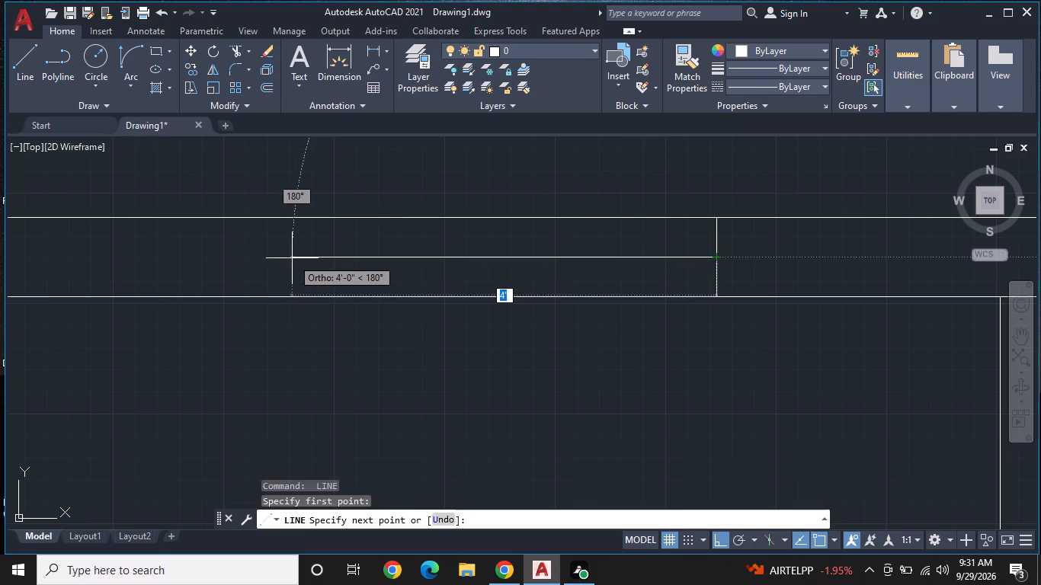
pyautogui.doubleClick(292, 258)
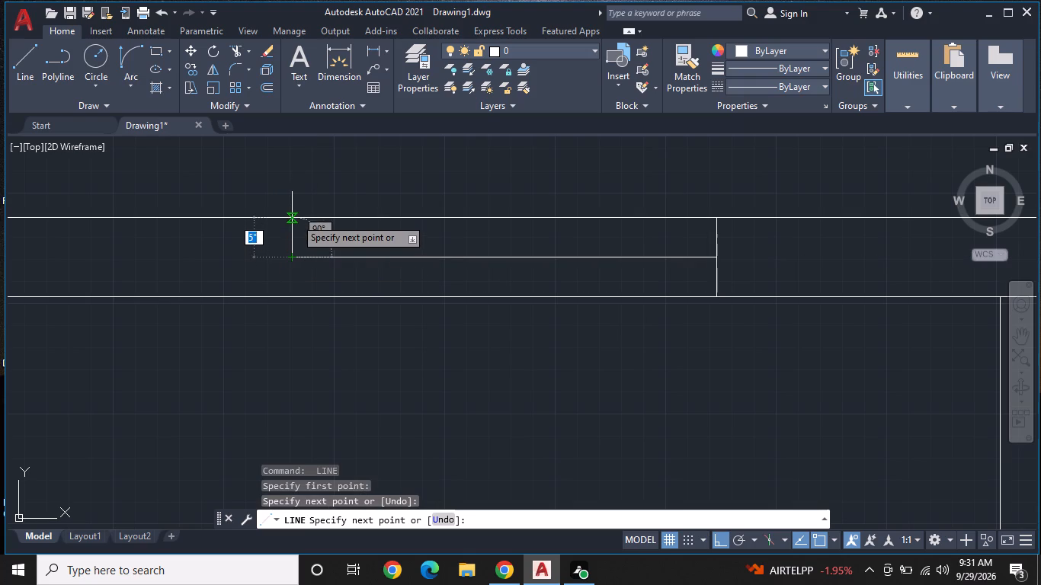
pyautogui.click(295, 216)
pyautogui.click(291, 296)
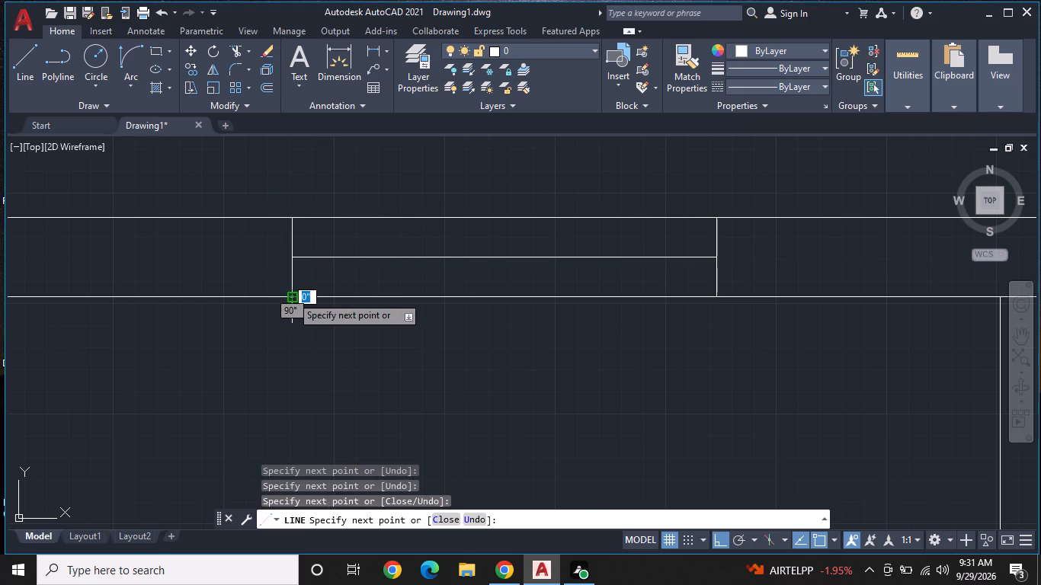
pyautogui.press('space')
# Offset the 4' centre line in the top wall above the upper-left room 1" to both sides.
pyautogui.click(269, 85)
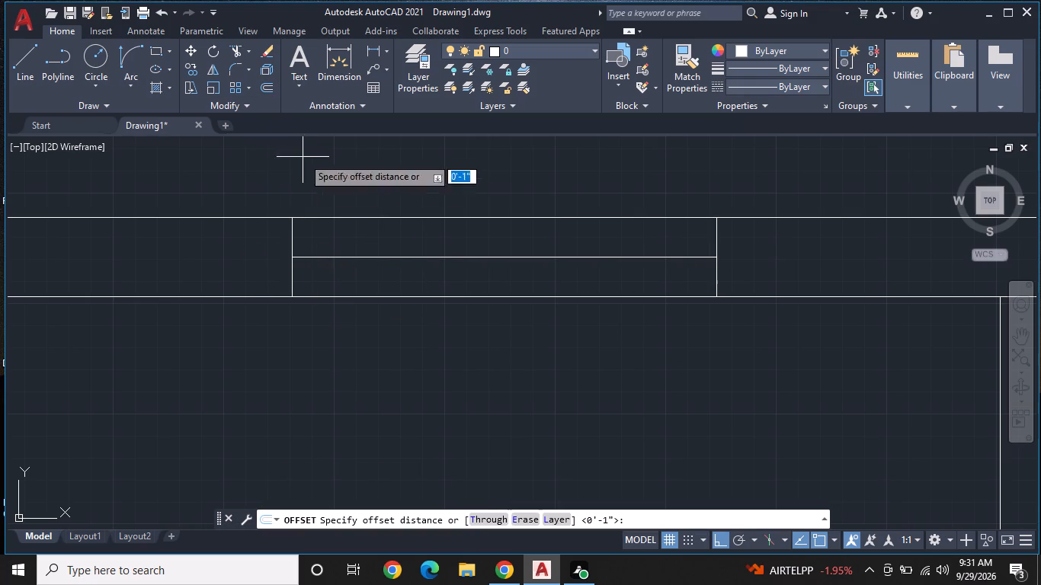
pyautogui.press('space')
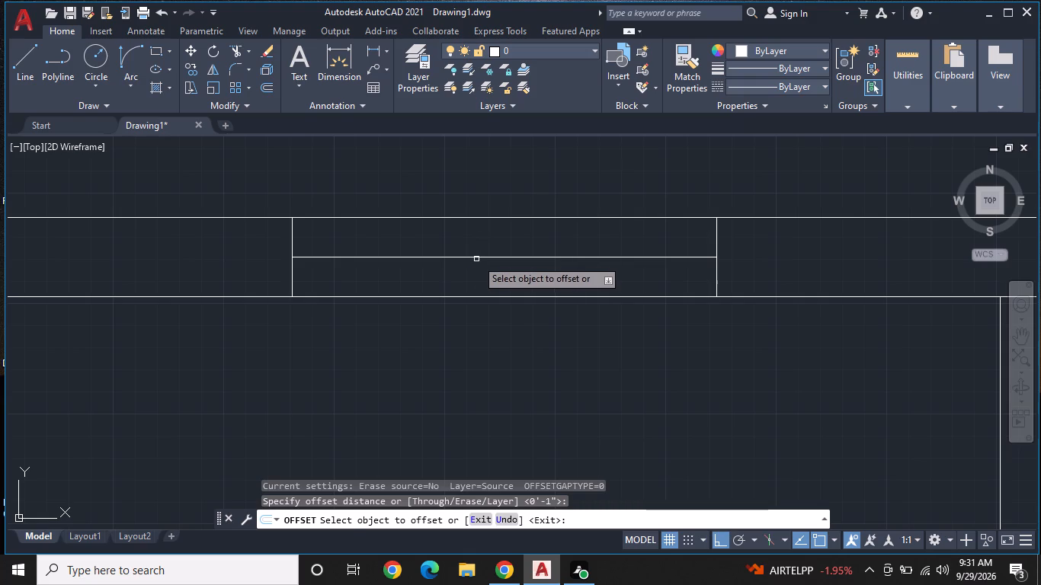
pyautogui.click(476, 259)
pyautogui.click(483, 237)
pyautogui.click(485, 257)
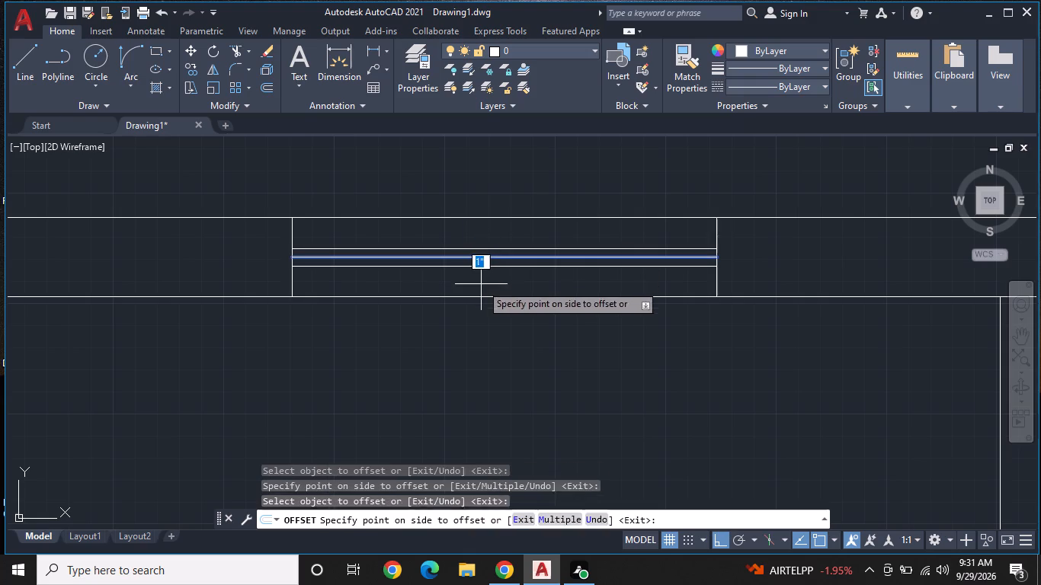
pyautogui.click(481, 284)
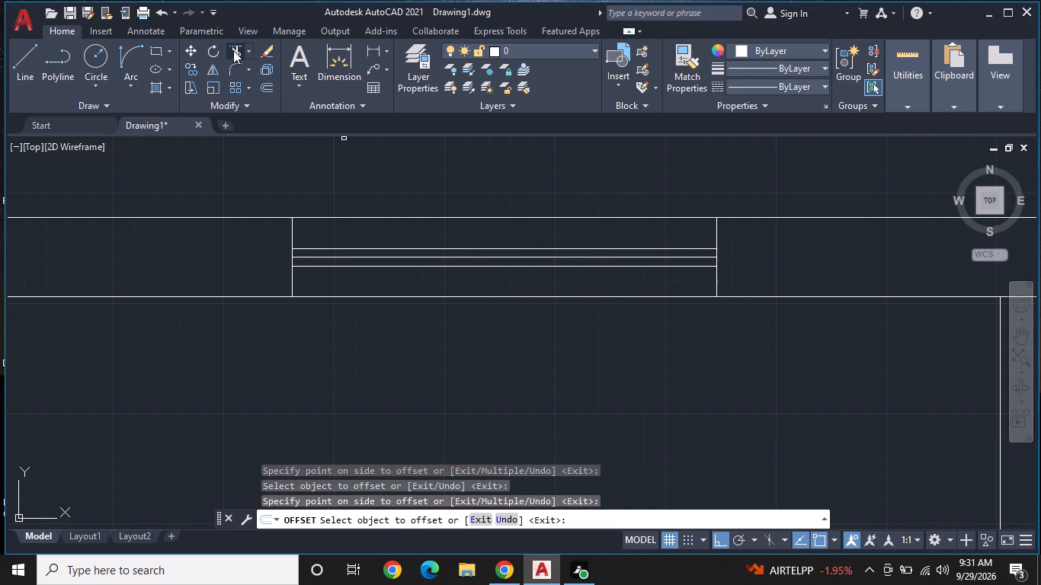
# Remove the middle one of the three horizontal lines in the upper-left room's 4' top window with Trim.
pyautogui.click(233, 50)
pyautogui.click(386, 257)
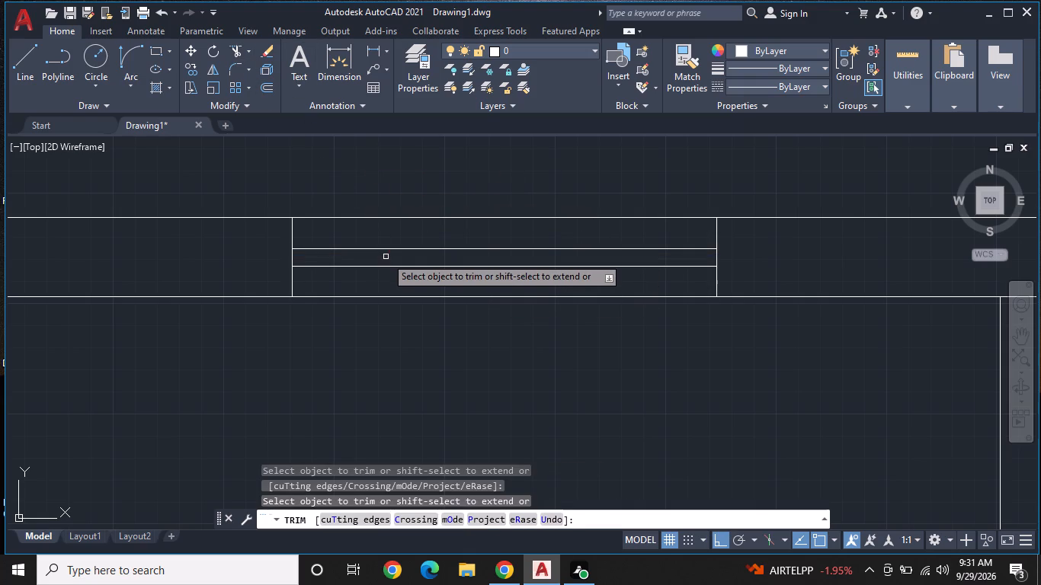
# Draw a short horizontal line across the left outer wall of the upper-left room, about midway along the room's height.
pyautogui.scroll(-1, 386, 259)
pyautogui.moveTo(367, 271); pyautogui.dragTo(584, 227, button='middle')
pyautogui.scroll(-1, 585, 226)
pyautogui.moveTo(464, 297); pyautogui.dragTo(532, 241, button='middle')
pyautogui.moveTo(472, 289); pyautogui.dragTo(631, 222, button='middle')
pyautogui.scroll(-1, 629, 200)
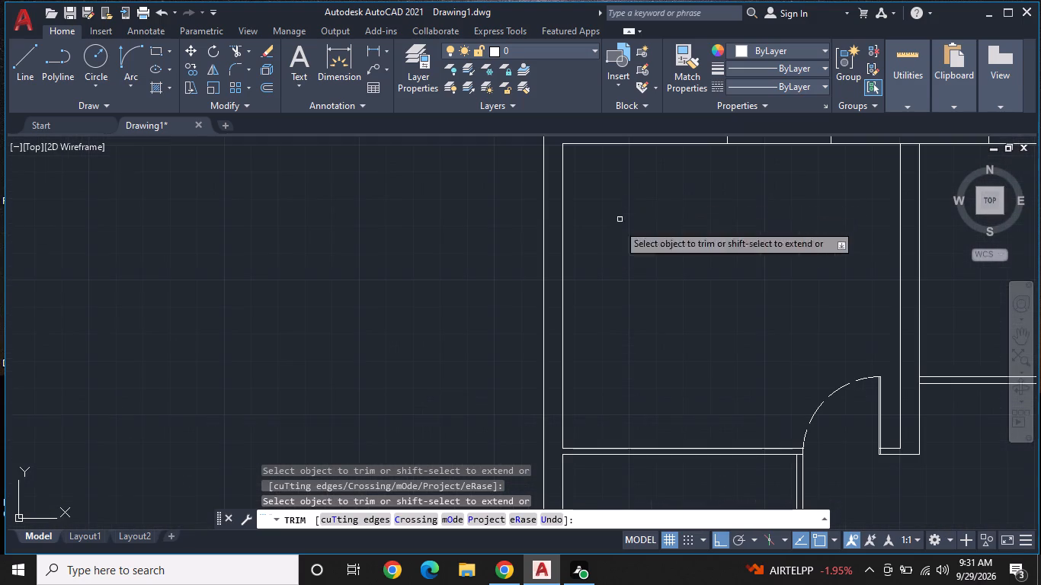
pyautogui.moveTo(571, 316); pyautogui.dragTo(508, 293, button='middle')
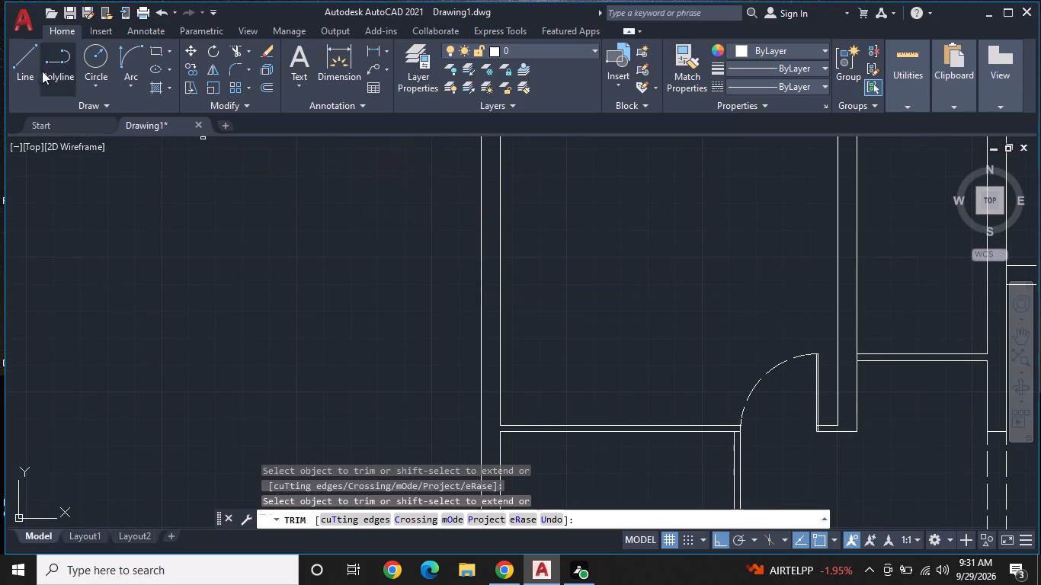
pyautogui.doubleClick(28, 51)
pyautogui.moveTo(598, 292); pyautogui.dragTo(604, 312, button='middle')
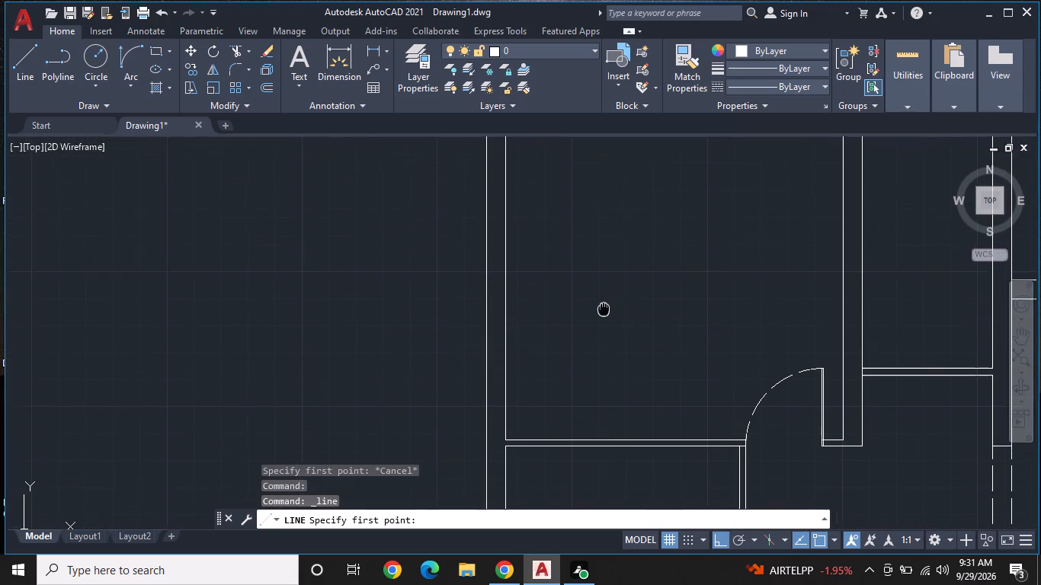
pyautogui.moveTo(604, 312); pyautogui.dragTo(605, 319, button='middle')
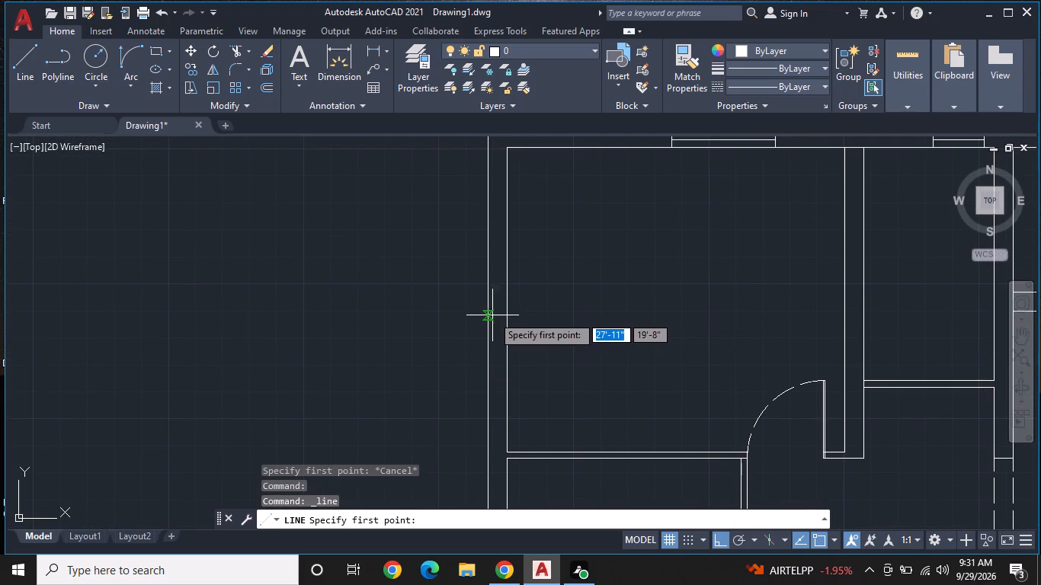
pyautogui.doubleClick(488, 316)
pyautogui.click(508, 318)
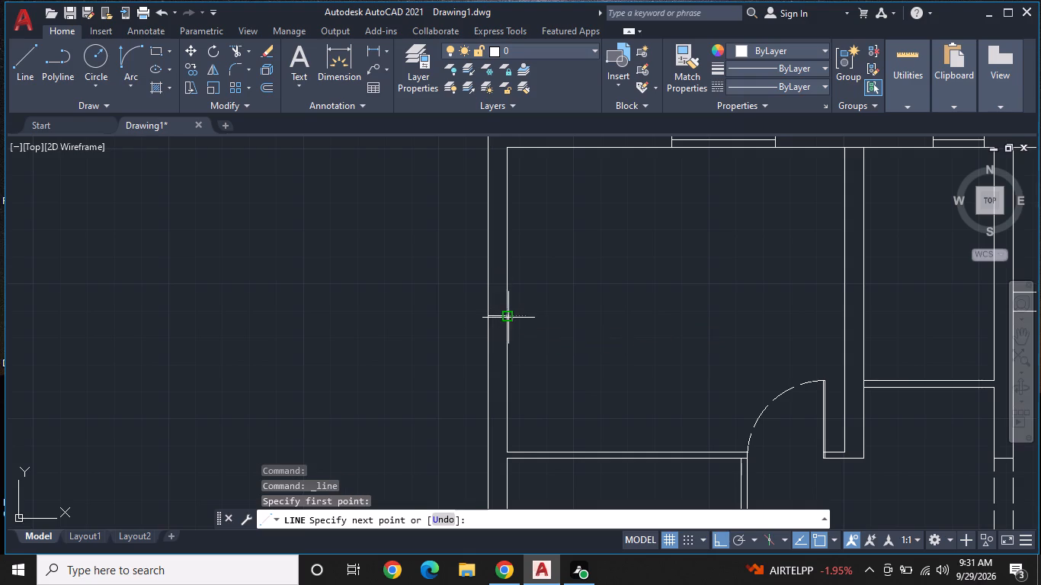
pyautogui.press('space')
# Draw a vertical line about 3' down from the short line's midpoint in the upper-left room's left wall and close its lower end across the wall.
pyautogui.scroll(1, 506, 321)
pyautogui.press('space')
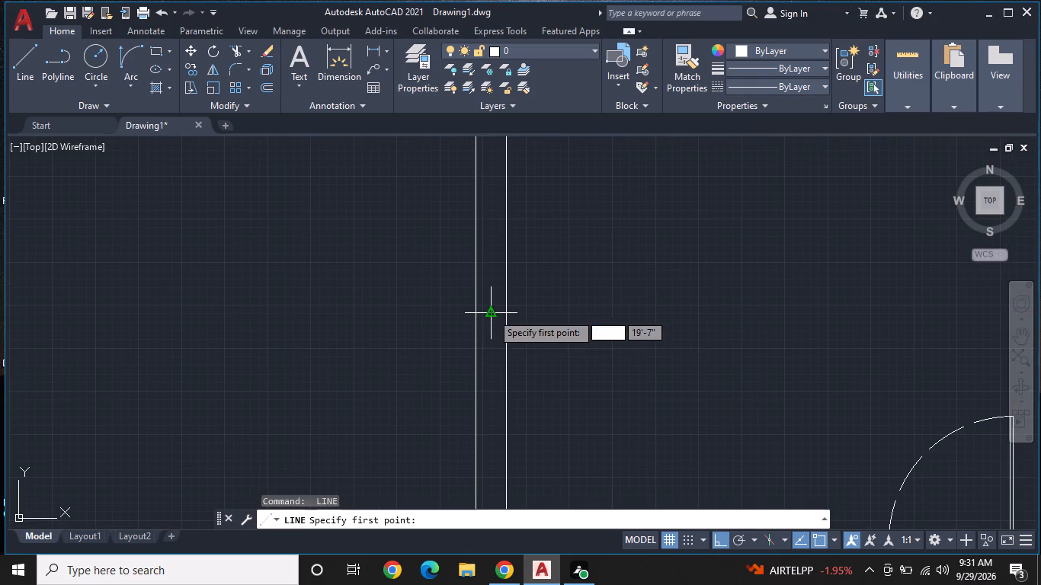
pyautogui.click(492, 313)
pyautogui.scroll(1, 508, 385)
pyautogui.moveTo(508, 385); pyautogui.dragTo(527, 281, button='middle')
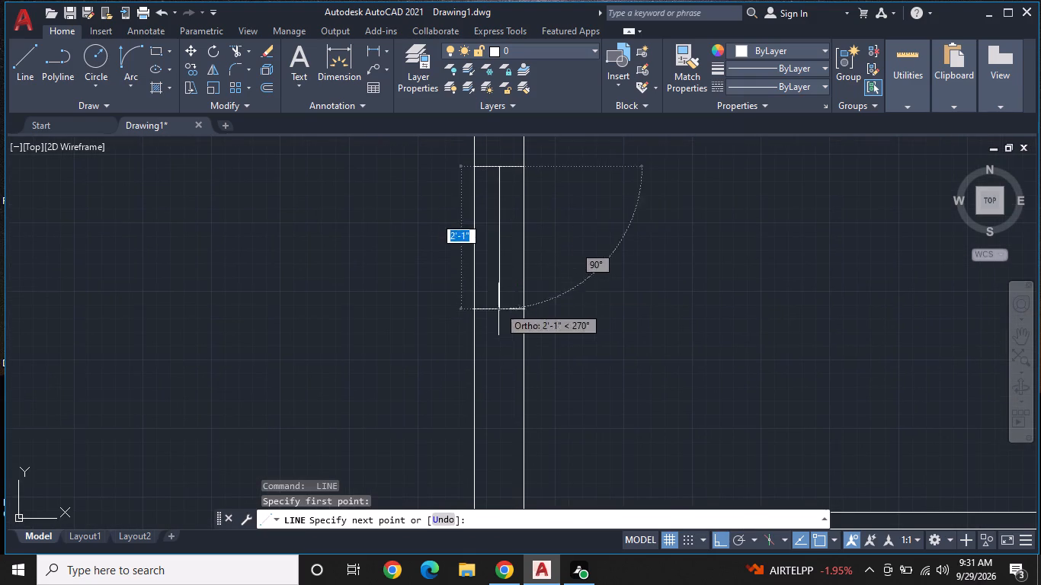
pyautogui.click(498, 364)
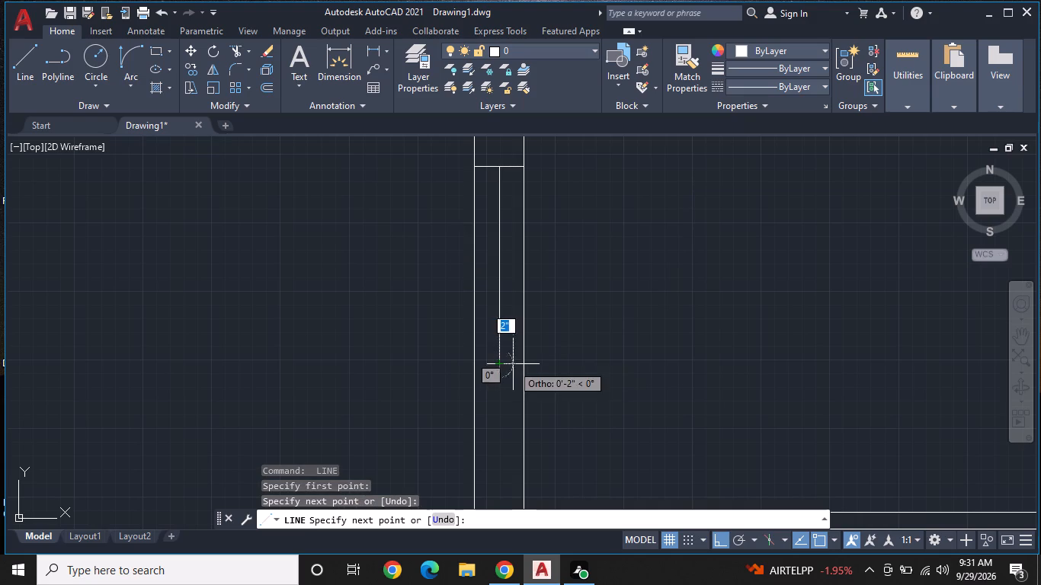
pyautogui.click(527, 364)
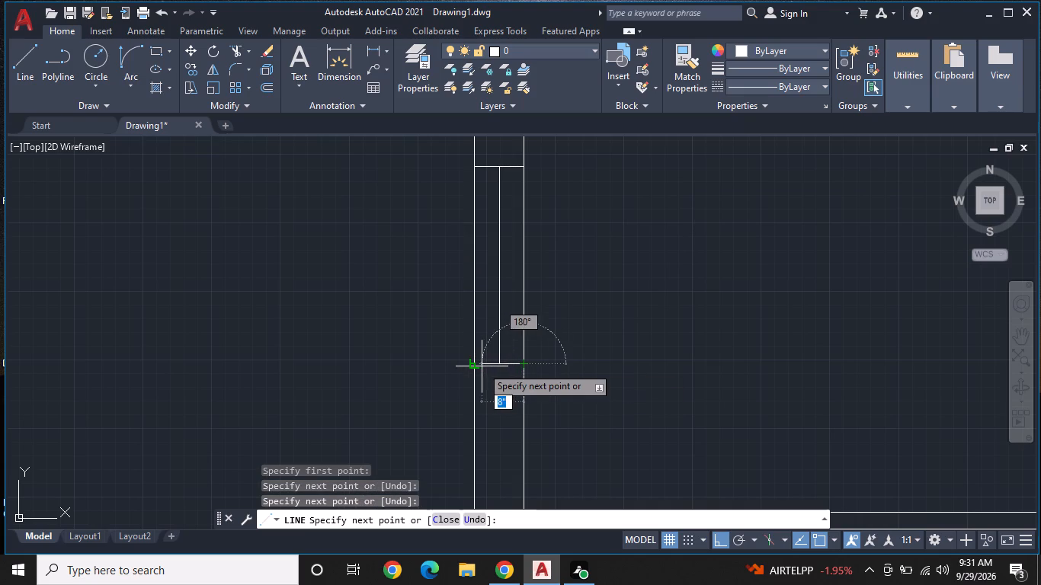
pyautogui.click(476, 366)
pyautogui.press('space')
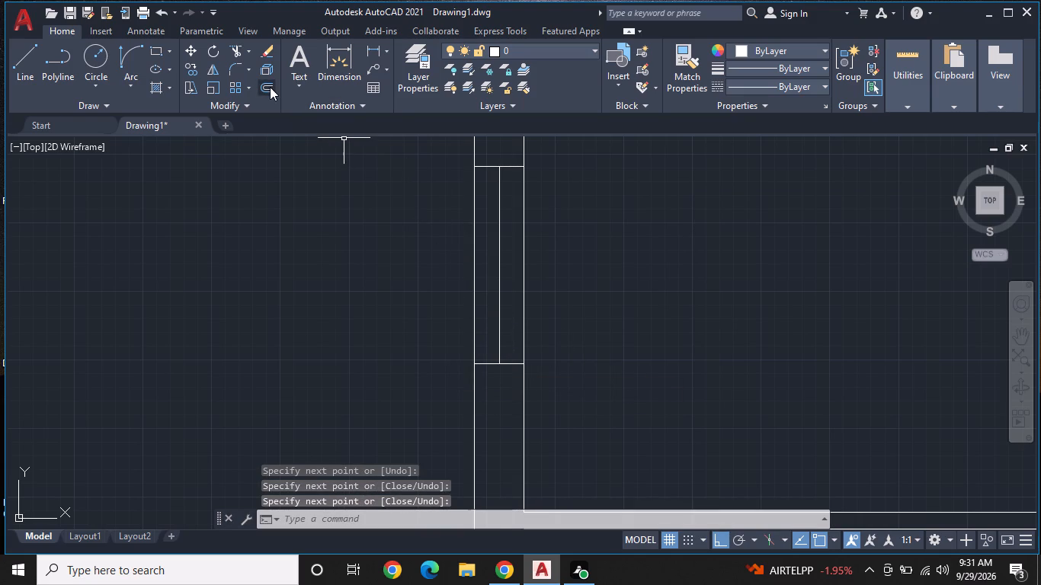
# Offset the 3' centre line in the upper-left room's left wall 1" to both sides.
pyautogui.click(270, 87)
pyautogui.press('space')
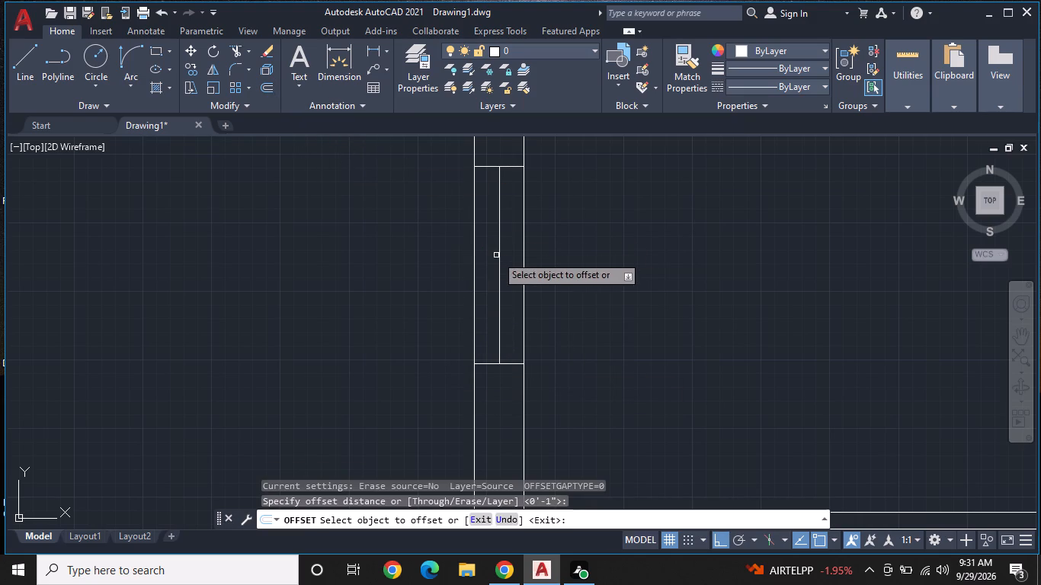
pyautogui.click(500, 262)
pyautogui.click(426, 275)
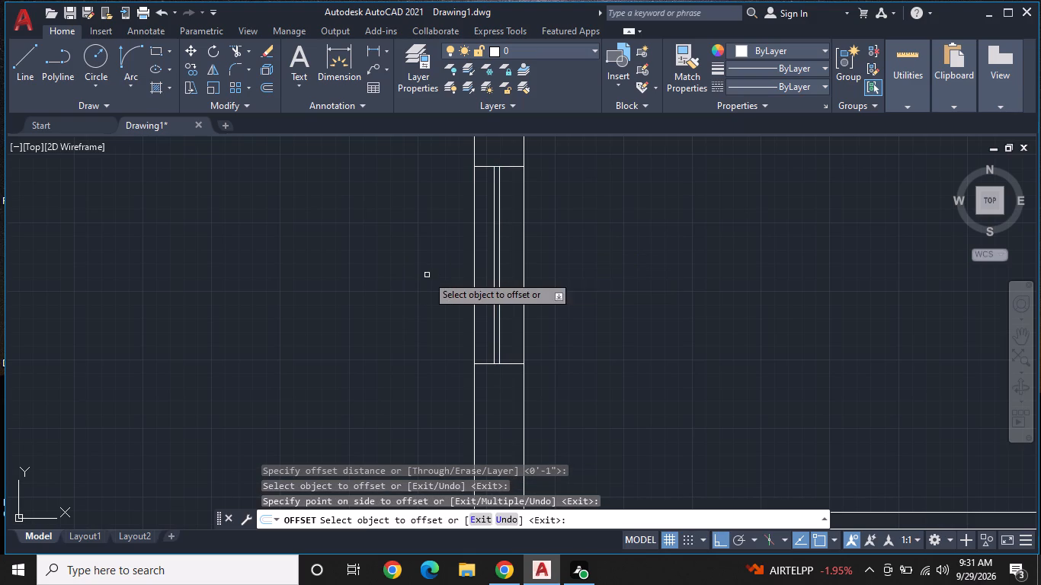
pyautogui.click(501, 265)
pyautogui.click(517, 264)
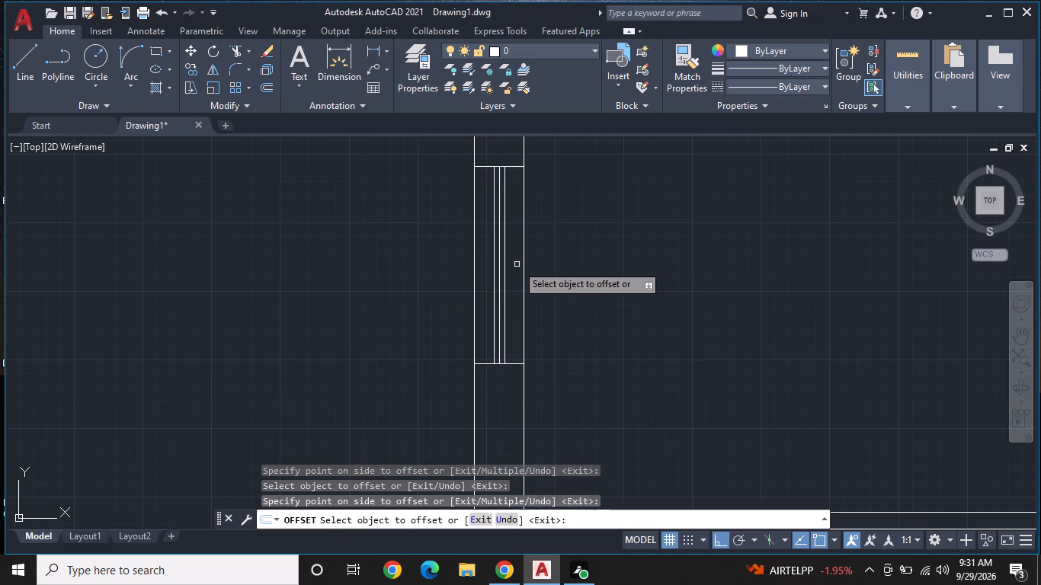
# Remove the middle one of the three vertical lines in the upper-left room's left window with Trim.
pyautogui.scroll(1, 517, 264)
pyautogui.click(239, 46)
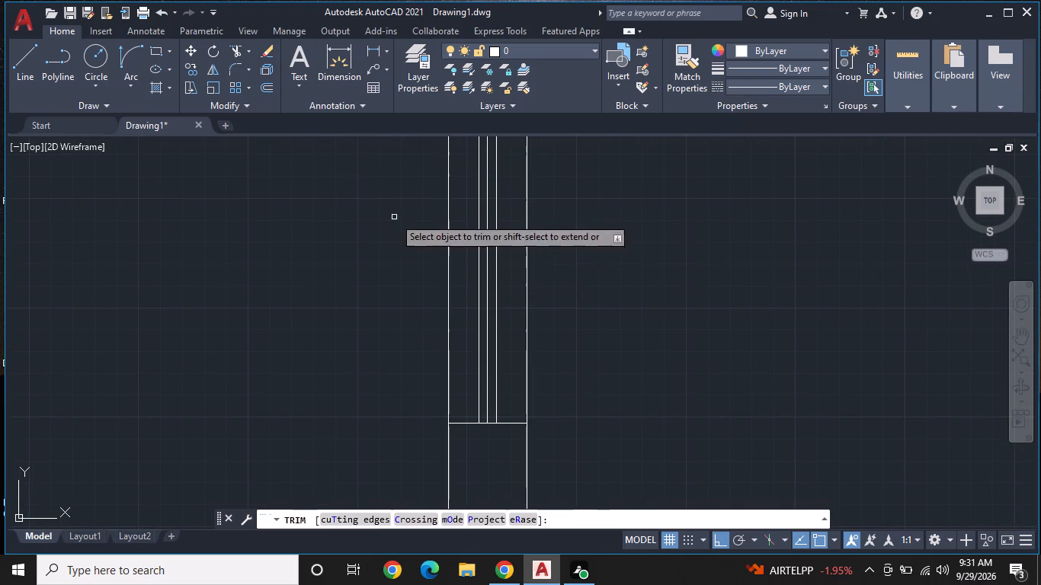
pyautogui.click(488, 241)
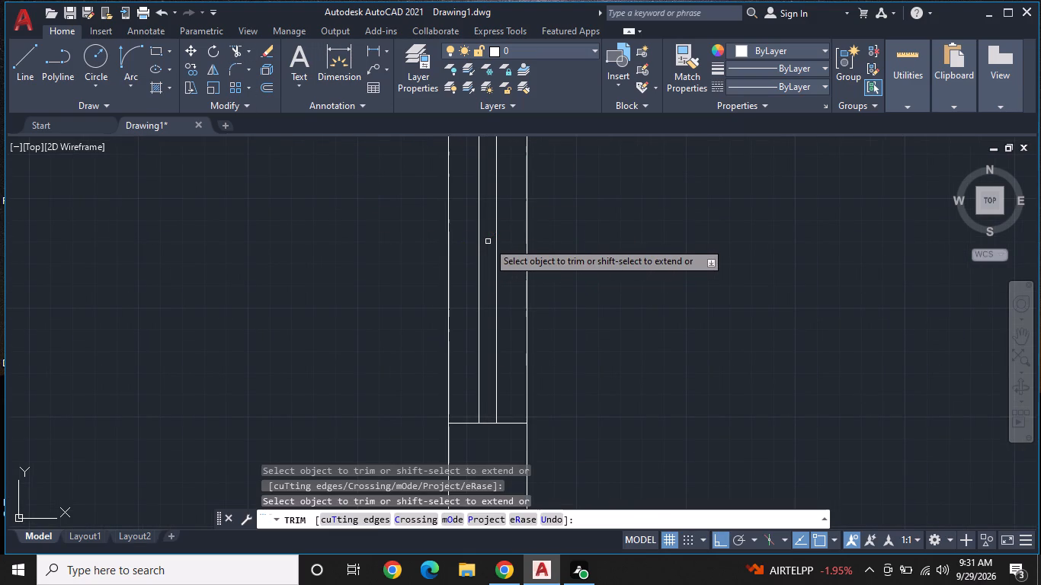
pyautogui.scroll(-2, 488, 241)
pyautogui.moveTo(493, 281); pyautogui.dragTo(527, 216, button='middle')
pyautogui.scroll(-1, 608, 254)
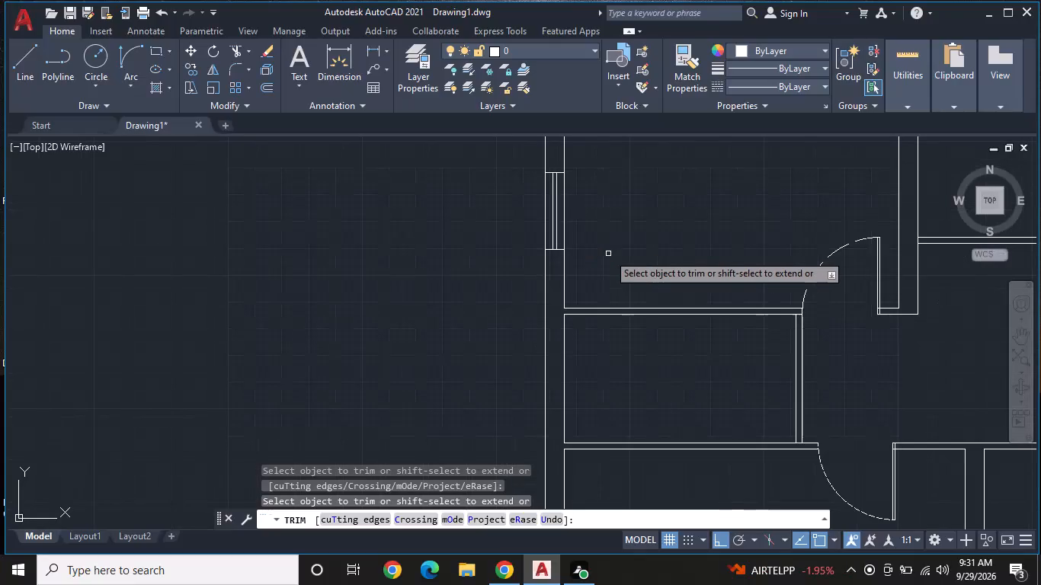
pyautogui.moveTo(598, 245); pyautogui.dragTo(582, 215, button='middle')
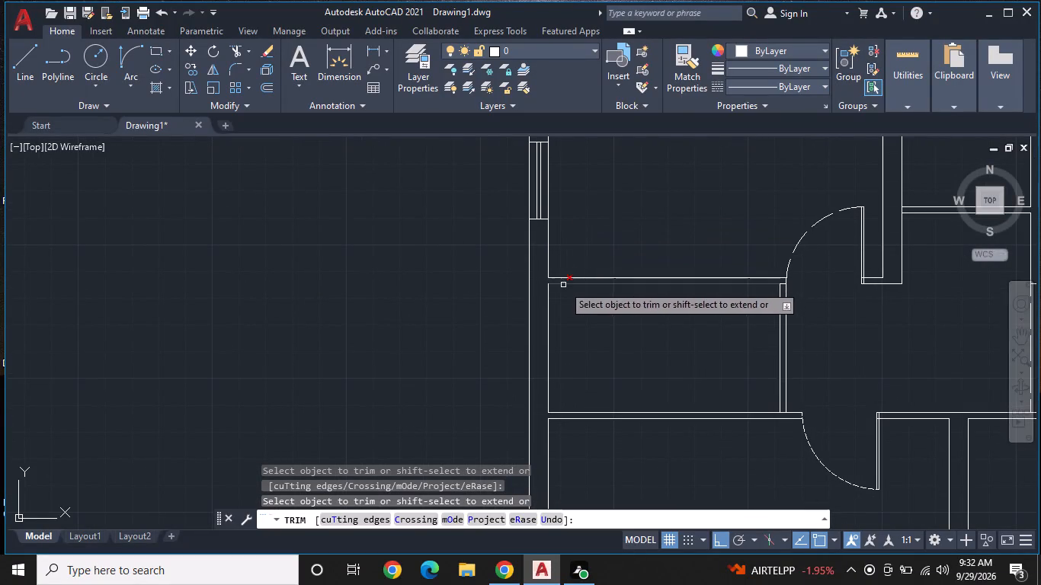
pyautogui.press('space')
# Draw a short horizontal line across the left outer wall beside the small middle-left room, slightly below its top wall.
pyautogui.scroll(1, 544, 335)
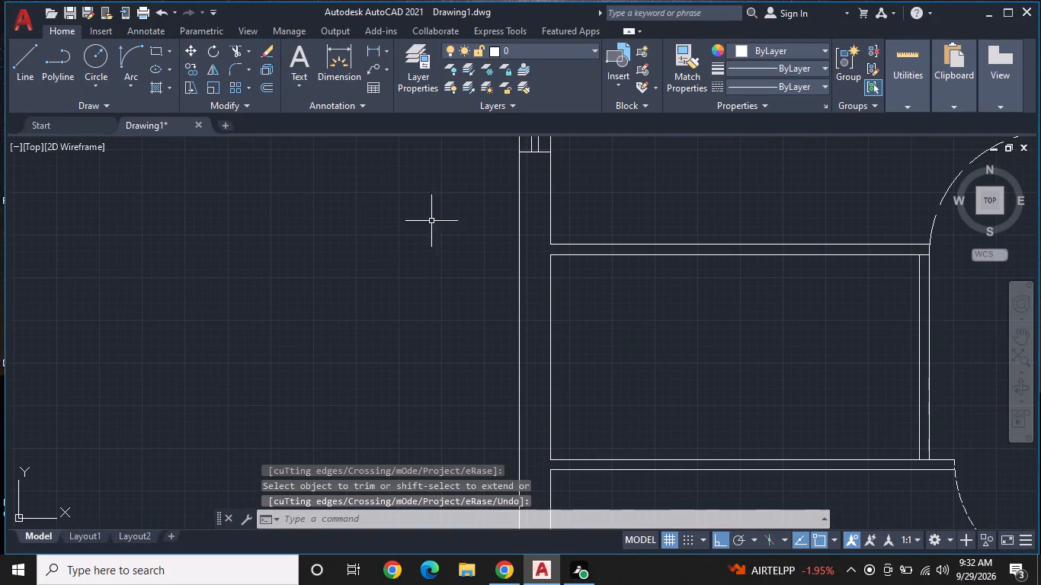
pyautogui.click(28, 53)
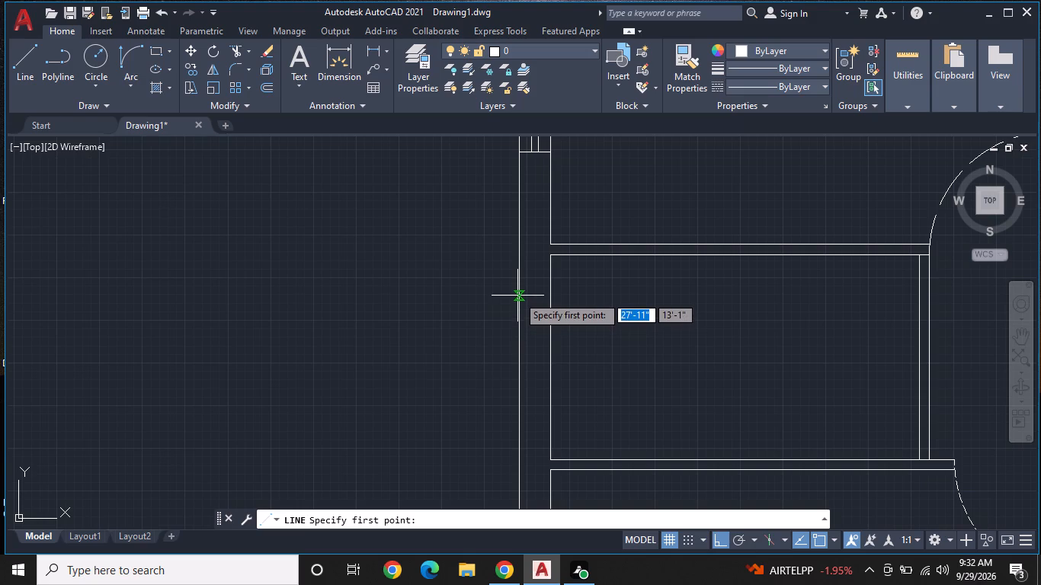
pyautogui.click(517, 296)
pyautogui.click(552, 300)
pyautogui.press('space')
# Draw a vertical line about 2' down from the short line's midpoint in the small middle-left room's outer wall and close its lower end across the wall.
pyautogui.scroll(2, 541, 302)
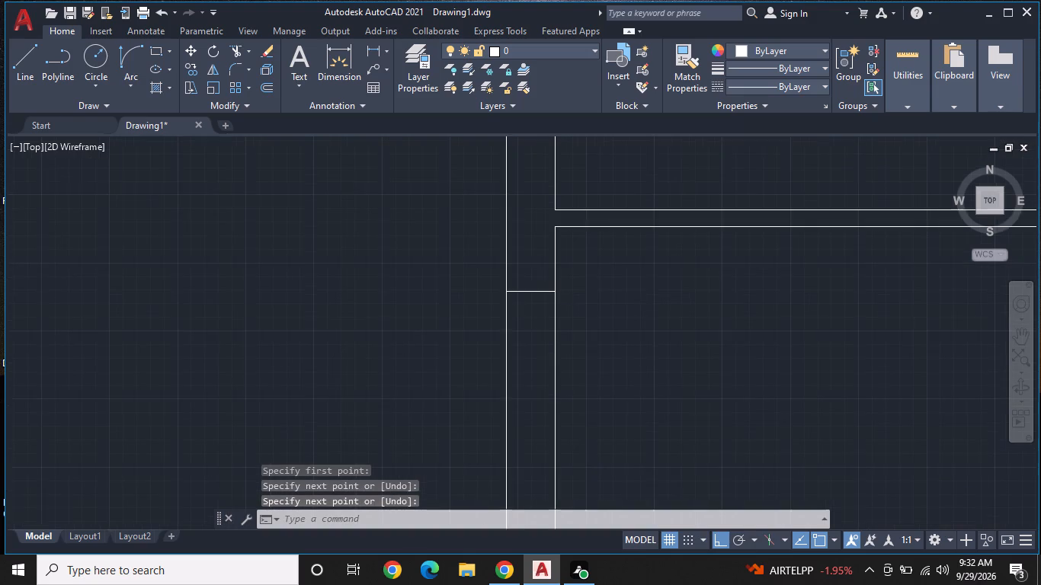
pyautogui.moveTo(540, 298); pyautogui.dragTo(539, 219, button='middle')
pyautogui.scroll(-1, 539, 216)
pyautogui.press('space')
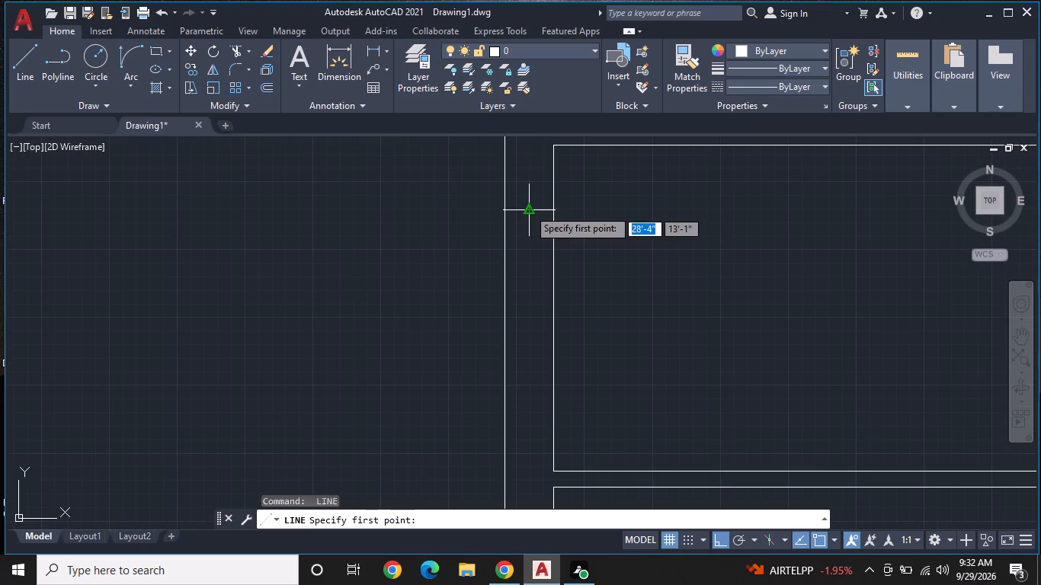
pyautogui.doubleClick(528, 208)
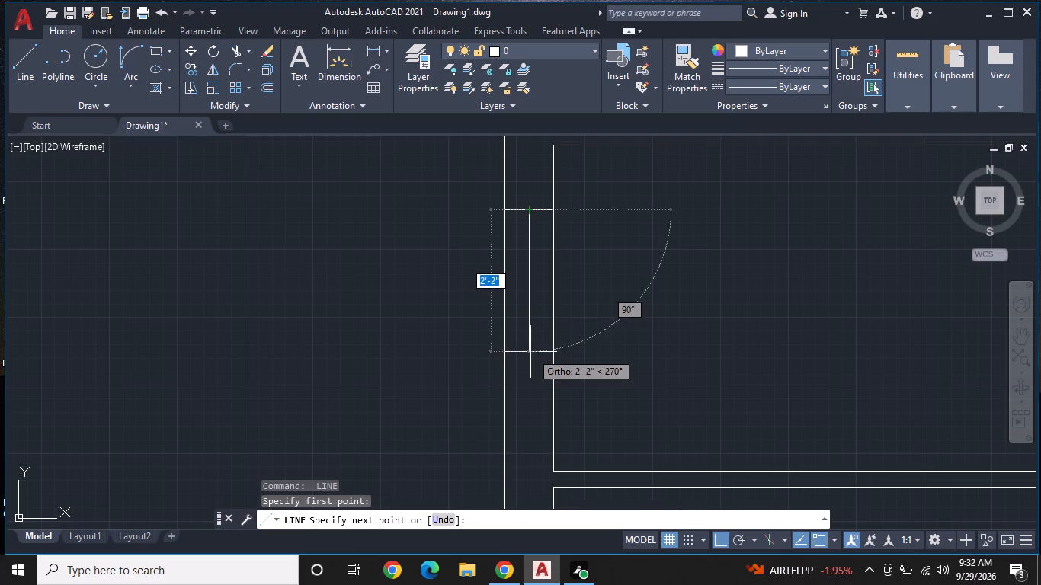
pyautogui.click(530, 340)
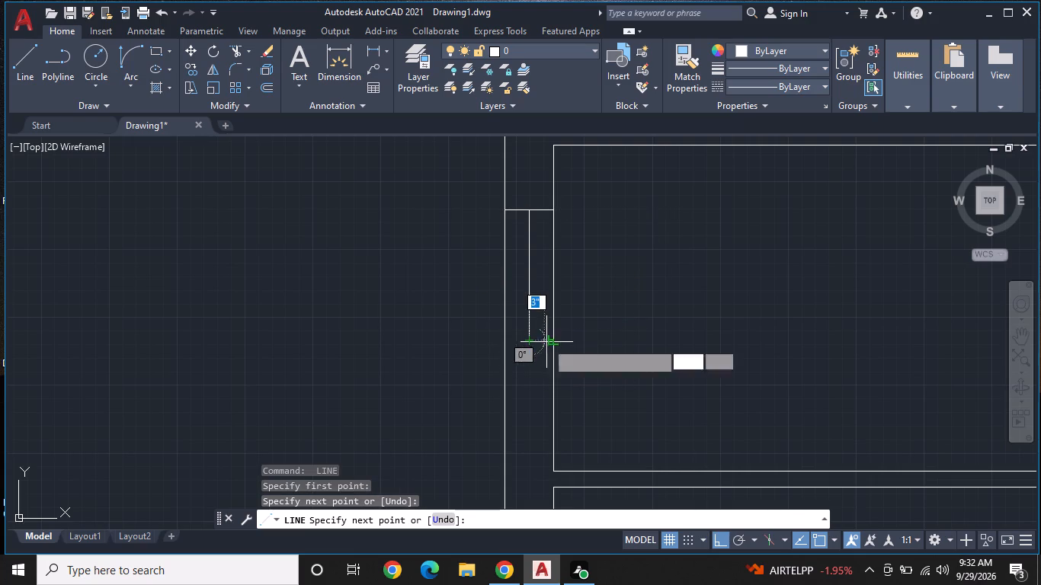
pyautogui.click(559, 342)
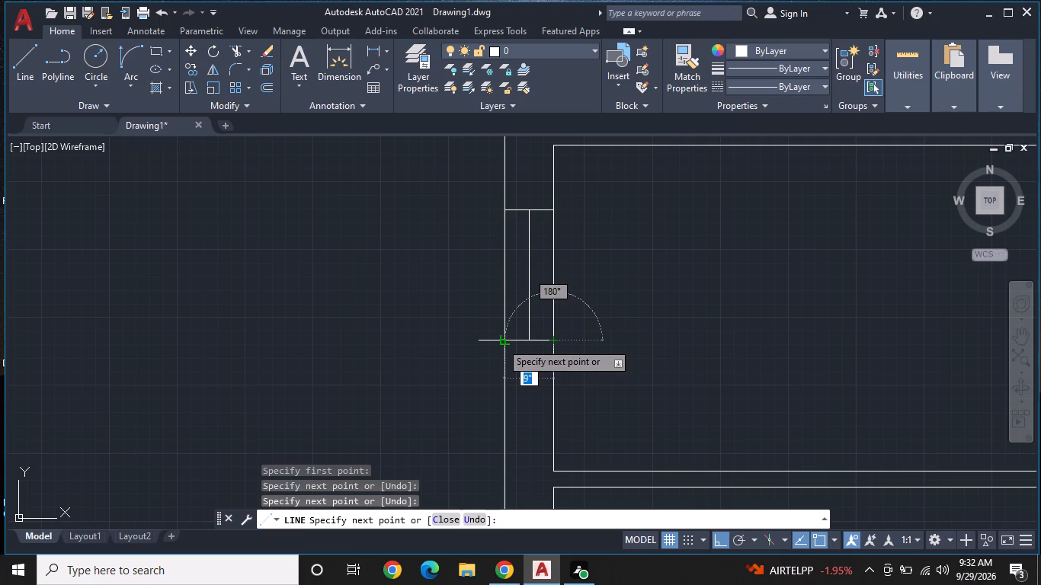
pyautogui.click(501, 342)
pyautogui.press('space')
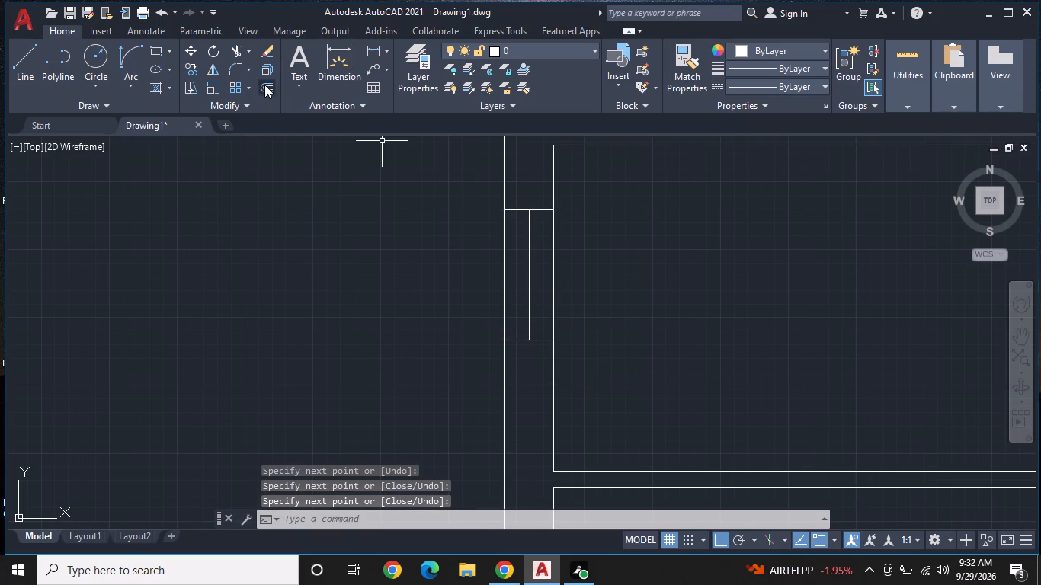
# Offset the 2' centre line in the small middle-left room's outer wall 1" to both sides.
pyautogui.click(264, 85)
pyautogui.press('space')
pyautogui.click(529, 266)
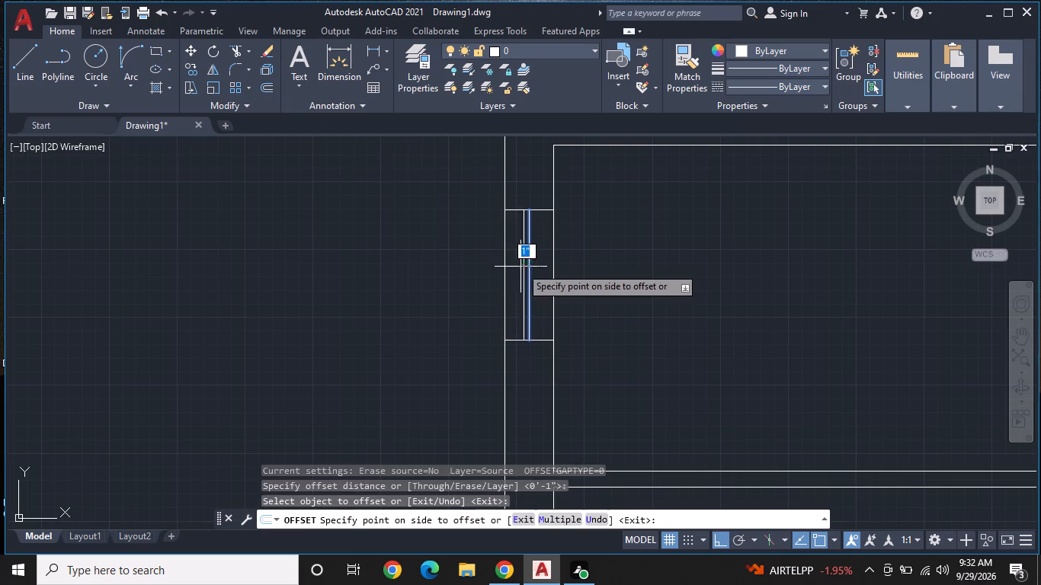
pyautogui.doubleClick(508, 267)
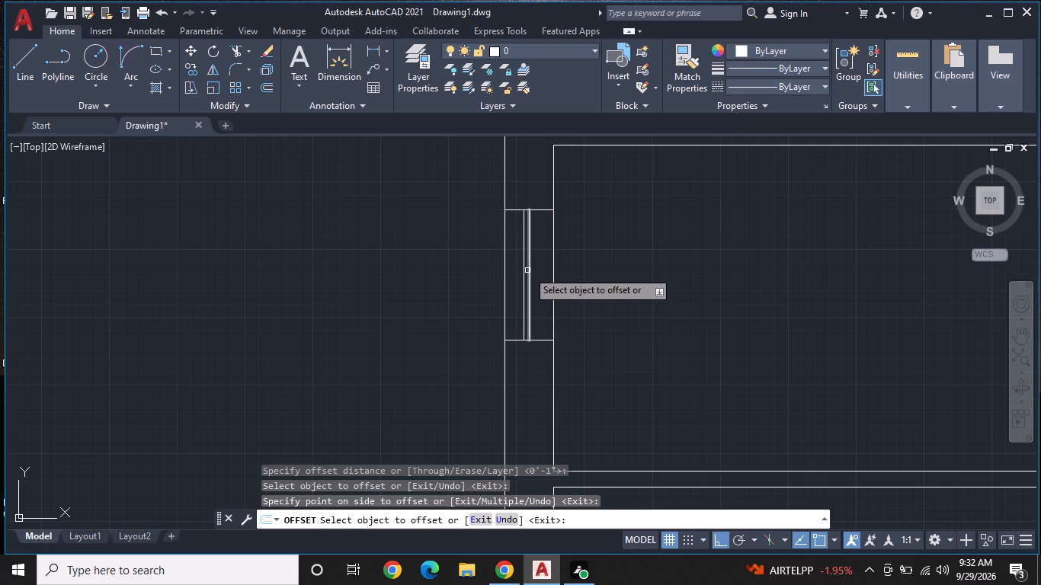
pyautogui.click(527, 270)
pyautogui.click(564, 271)
# Remove the middle one of the three vertical lines in the small middle-left room's window with Trim.
pyautogui.scroll(2, 540, 261)
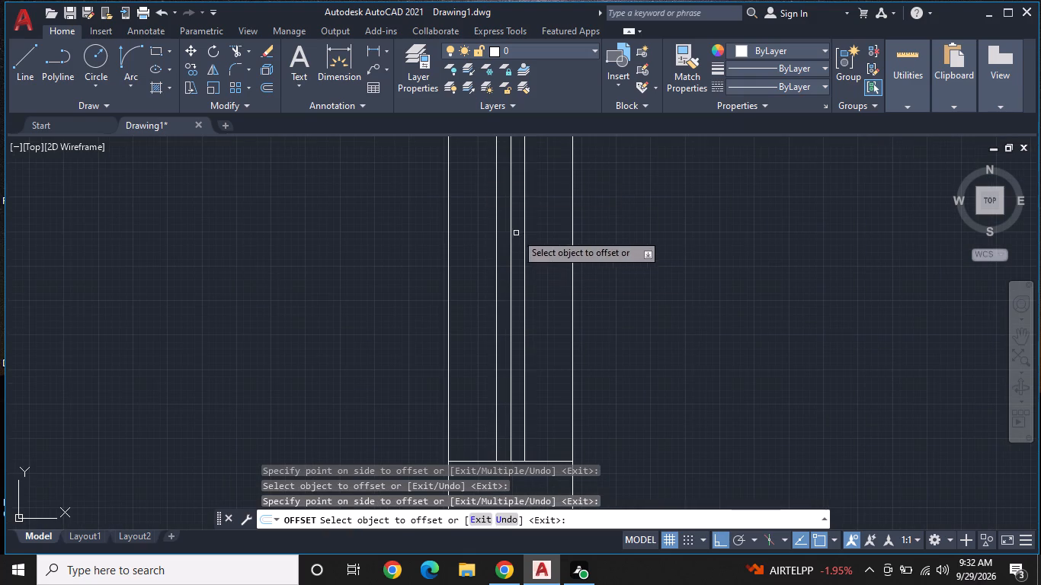
pyautogui.click(233, 49)
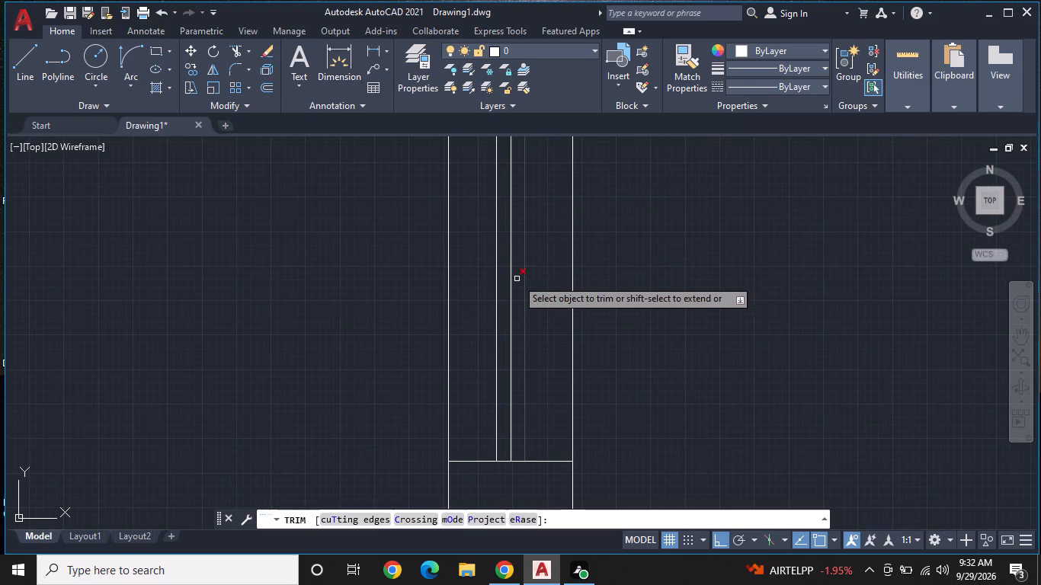
pyautogui.click(511, 280)
pyautogui.scroll(-3, 511, 282)
pyautogui.moveTo(533, 322); pyautogui.dragTo(534, 315, button='middle')
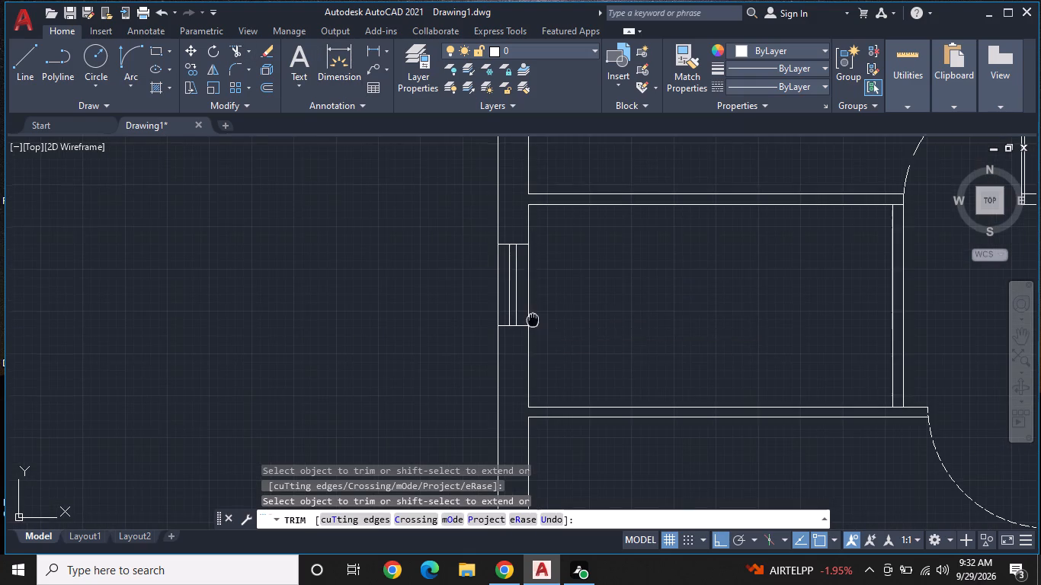
pyautogui.moveTo(534, 315); pyautogui.dragTo(621, 182, button='middle')
pyautogui.scroll(-2, 638, 321)
pyautogui.moveTo(652, 356); pyautogui.dragTo(510, 317, button='middle')
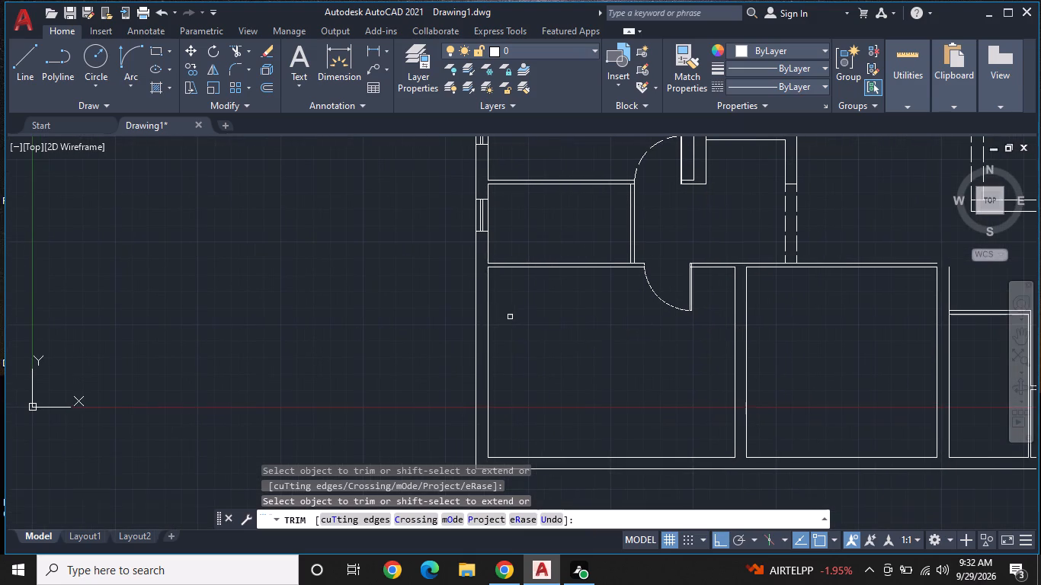
pyautogui.moveTo(510, 317); pyautogui.dragTo(551, 327, button='middle')
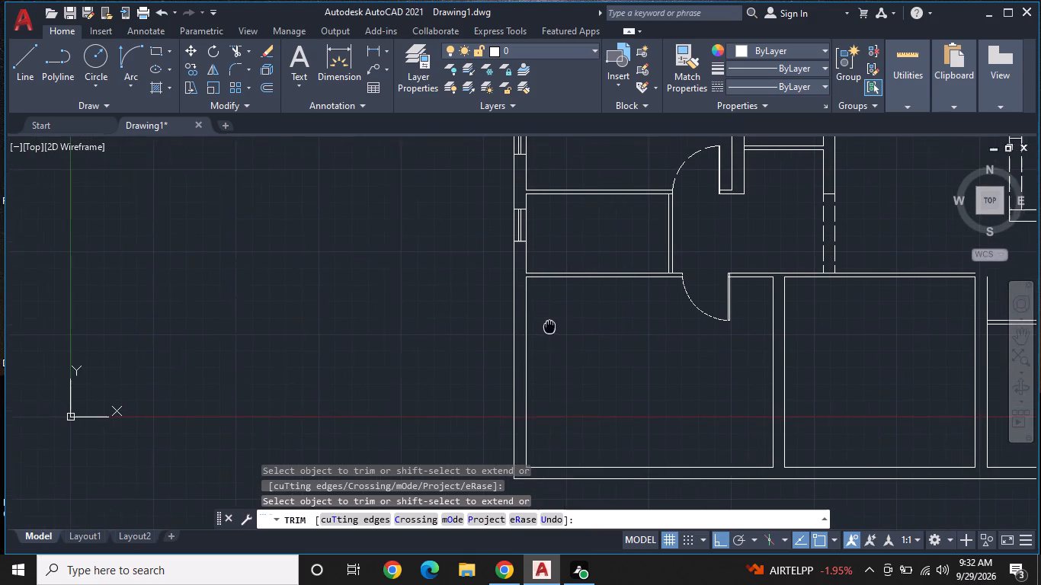
pyautogui.moveTo(551, 327); pyautogui.dragTo(556, 327, button='middle')
pyautogui.press('space')
# Draw a short horizontal line across the left outer wall of the lower-left room, a little below the room's top wall.
pyautogui.click(28, 57)
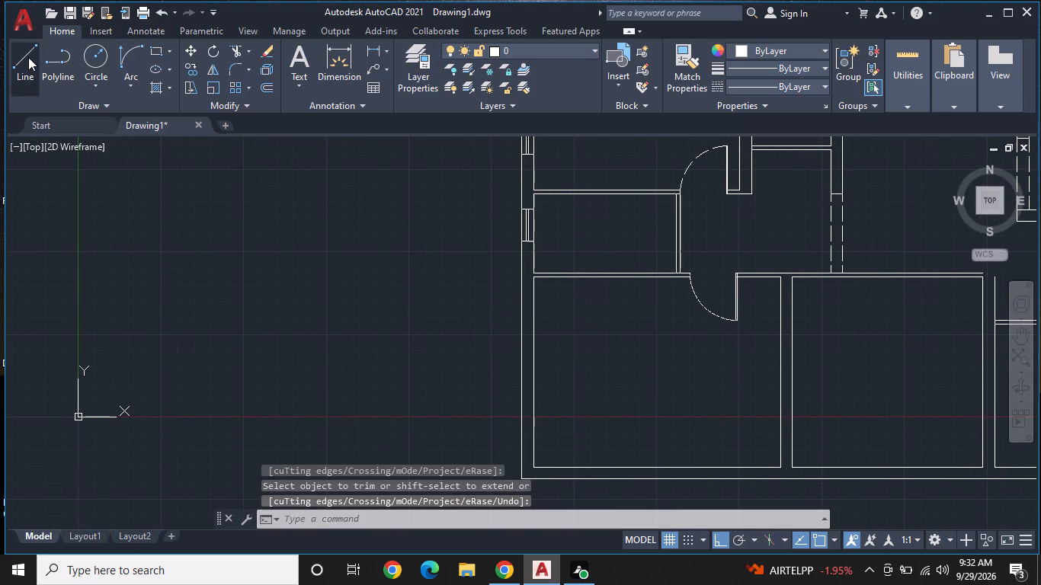
pyautogui.click(532, 315)
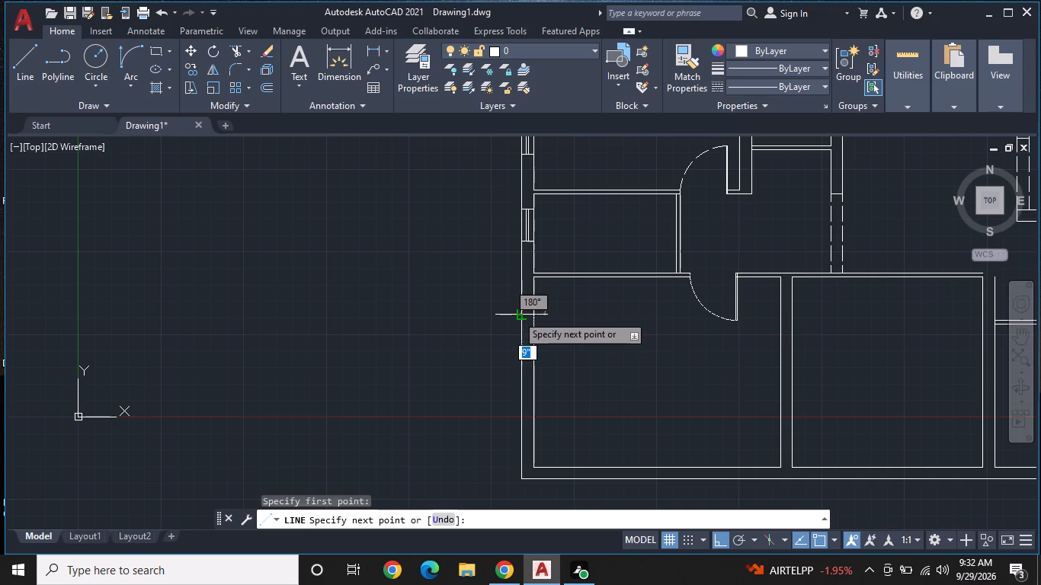
pyautogui.click(517, 315)
pyautogui.press('space')
# Draw a vertical line about 4' down from the short line's midpoint in the lower-left room's left wall and close its lower end across the wall.
pyautogui.scroll(2, 532, 324)
pyautogui.press('space')
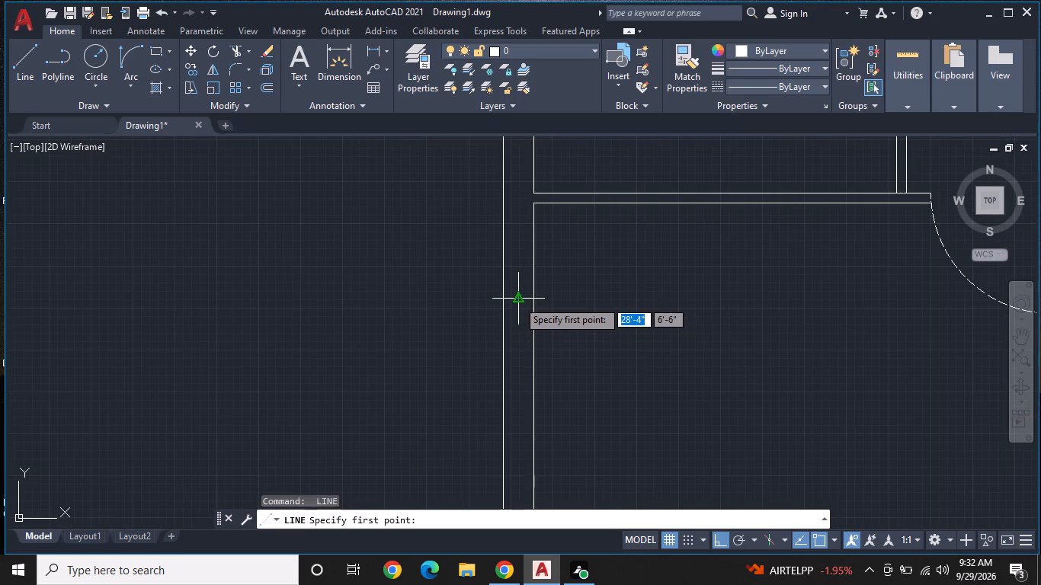
pyautogui.click(517, 299)
pyautogui.moveTo(531, 395); pyautogui.dragTo(542, 318, button='middle')
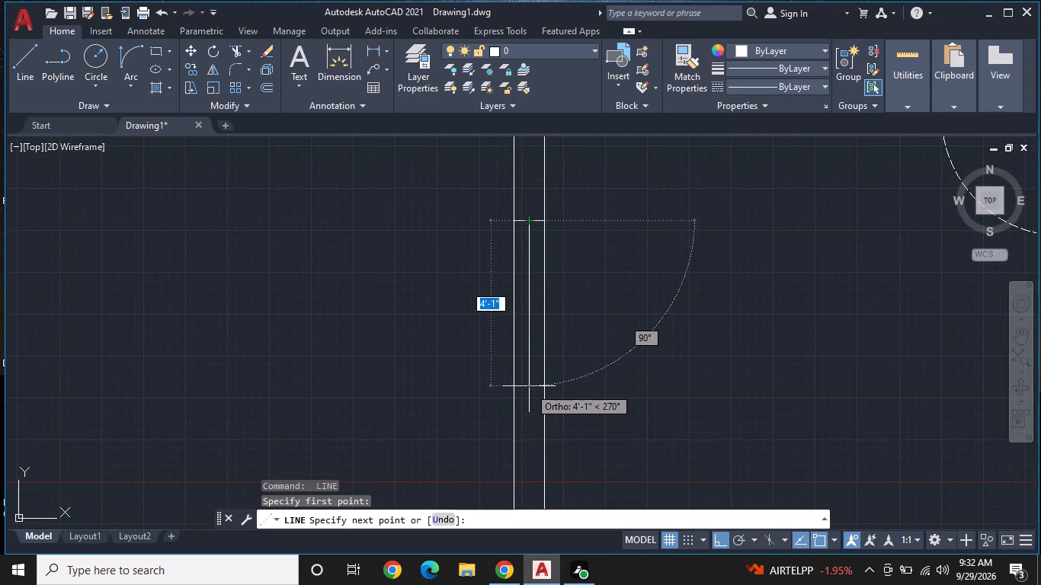
pyautogui.click(527, 382)
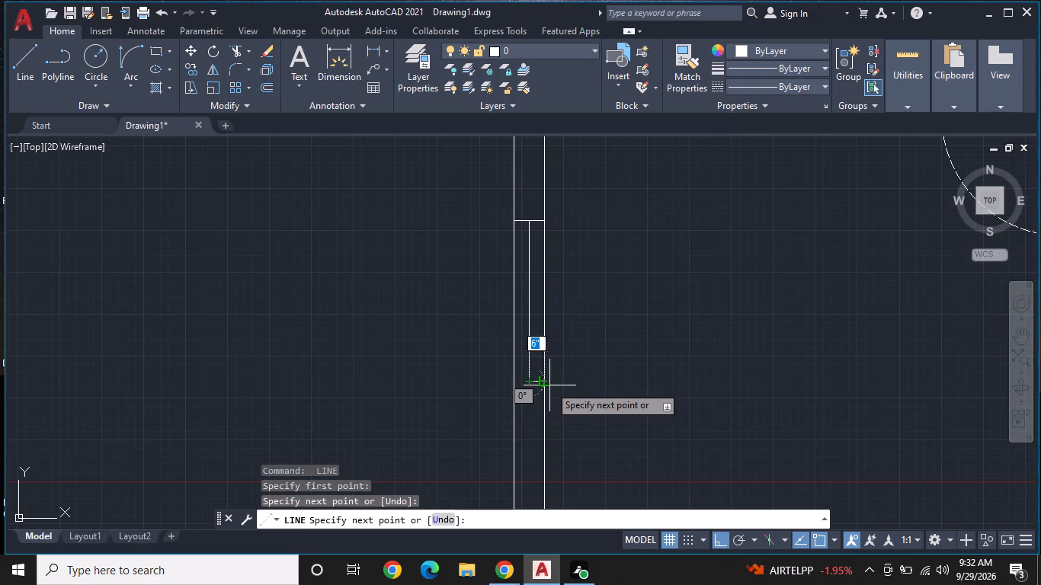
pyautogui.click(549, 385)
pyautogui.click(507, 383)
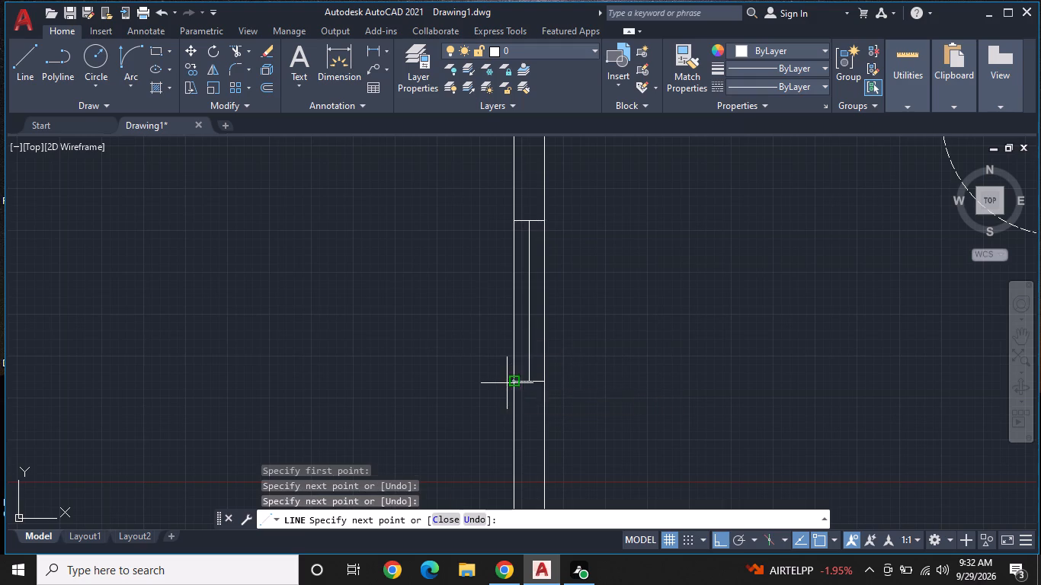
pyautogui.press('space')
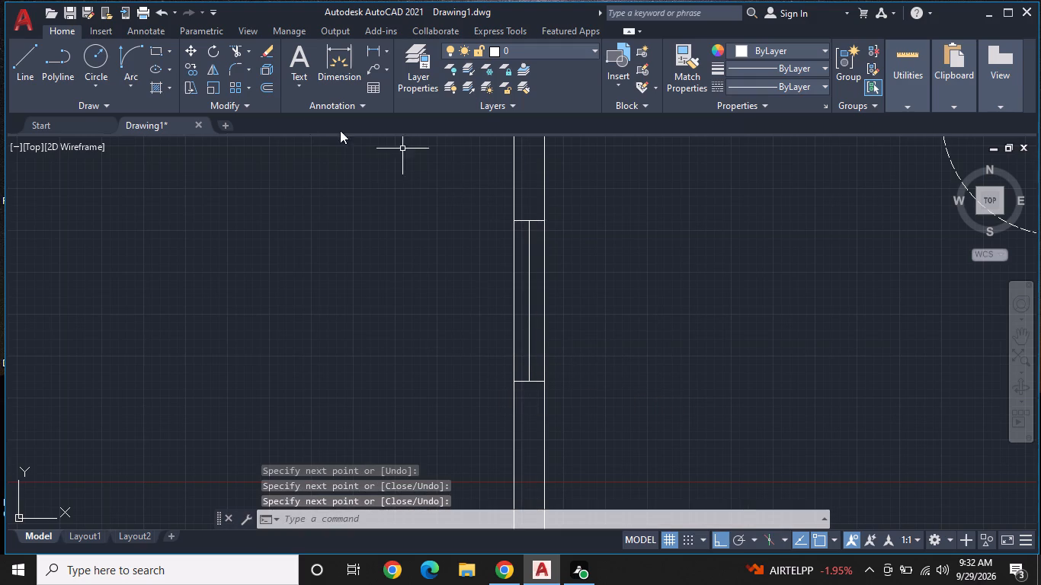
# Offset the 4' centre line in the lower-left room's left wall 1" to both sides.
pyautogui.click(266, 82)
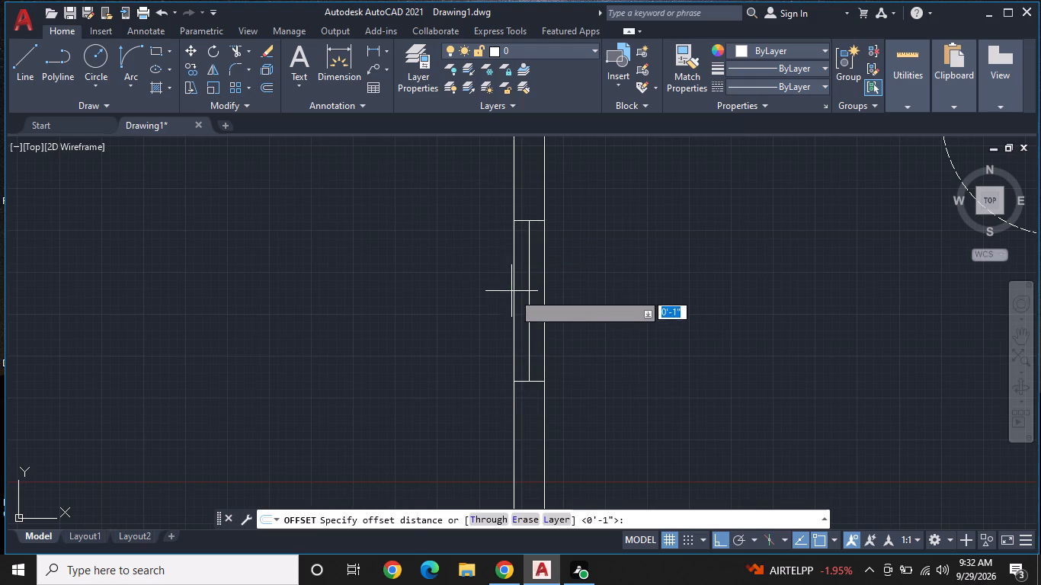
pyautogui.press('space')
pyautogui.doubleClick(528, 307)
pyautogui.click(511, 313)
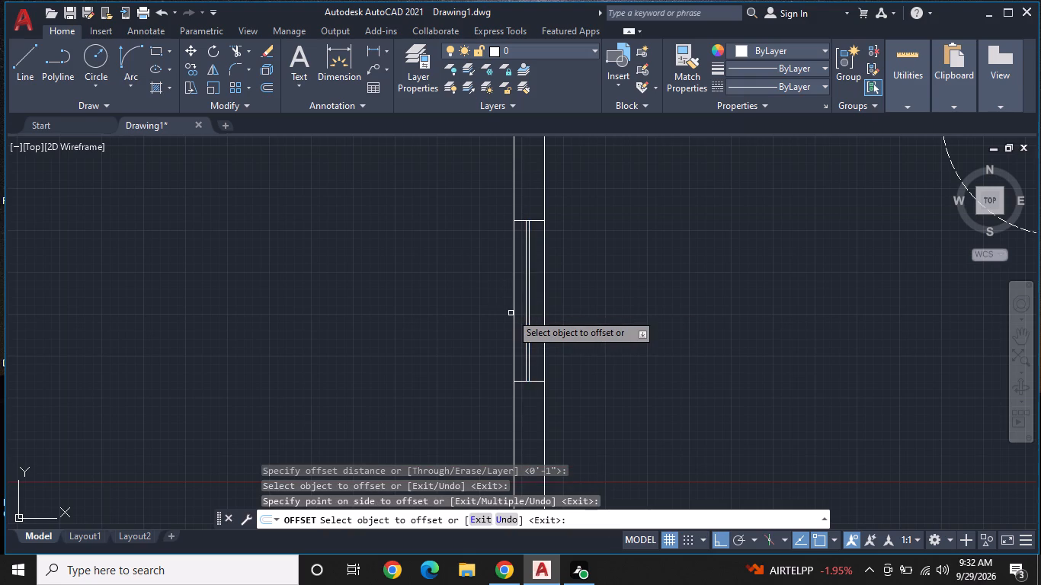
pyautogui.scroll(1, 511, 313)
pyautogui.click(540, 308)
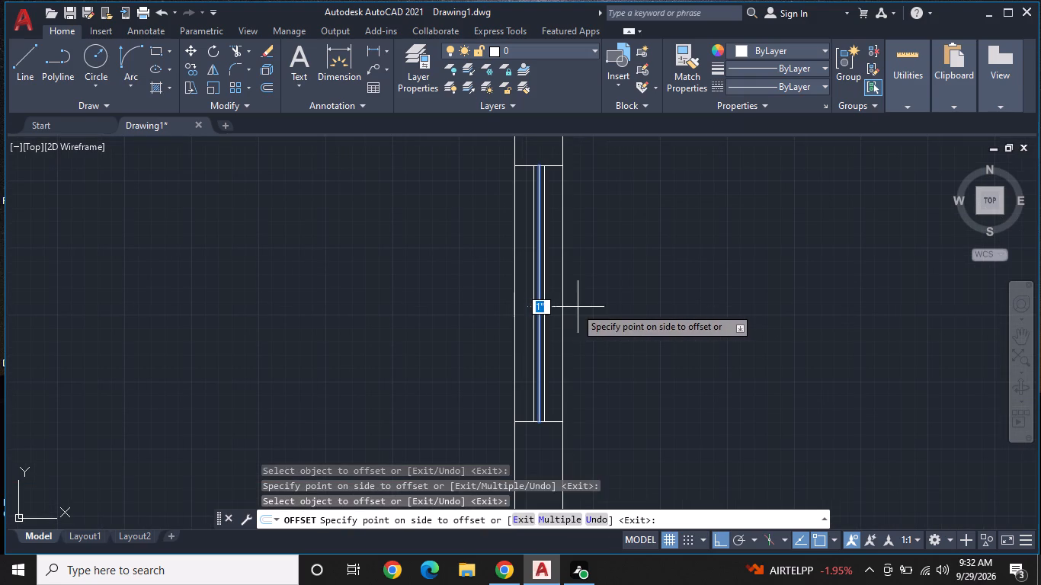
pyautogui.click(578, 307)
# Remove the middle one of the three vertical lines in the lower-left room's left-wall window with Trim.
pyautogui.scroll(1, 560, 313)
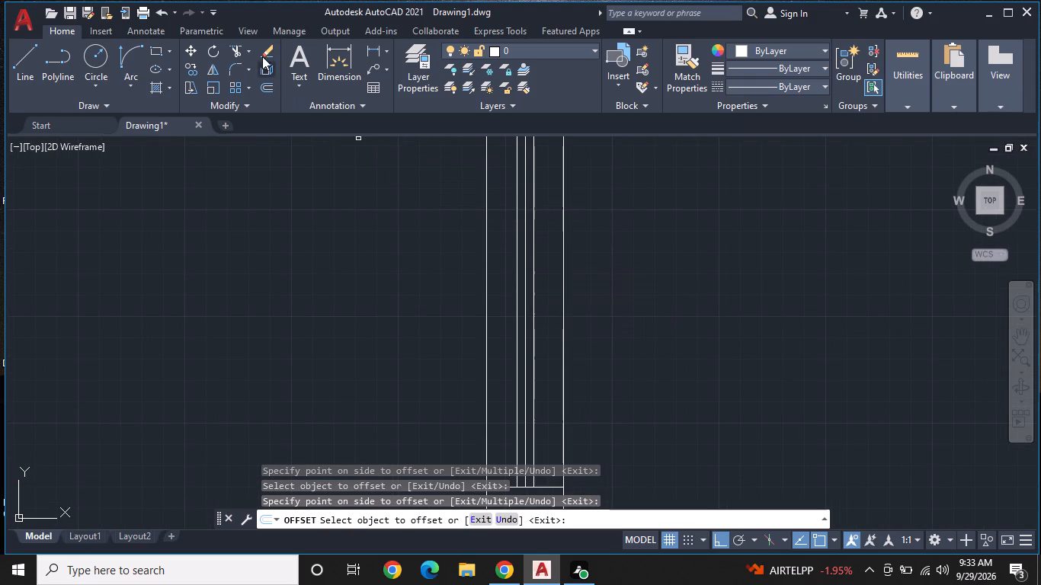
pyautogui.click(239, 52)
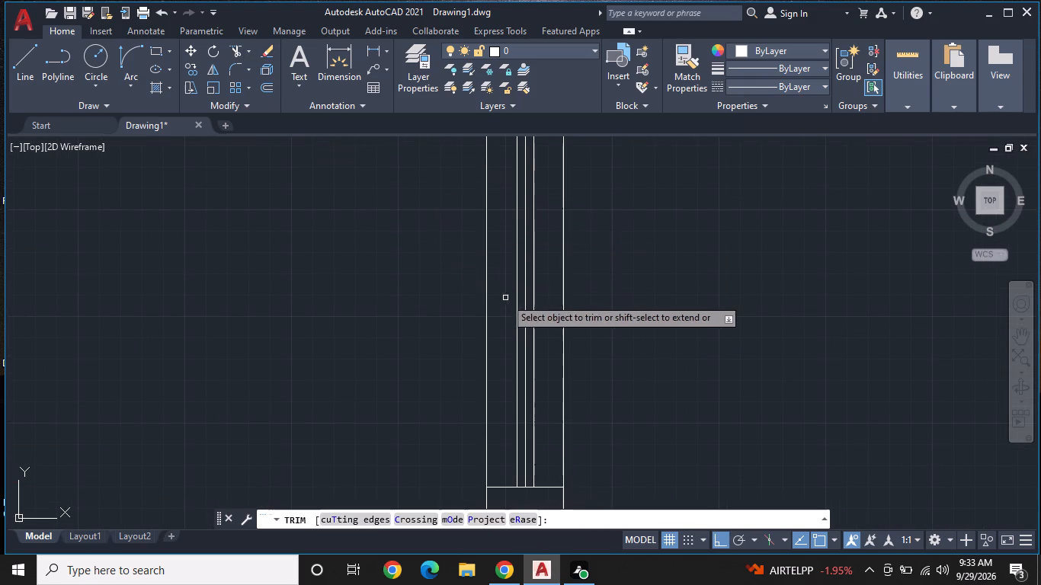
pyautogui.click(524, 284)
pyautogui.scroll(-3, 524, 284)
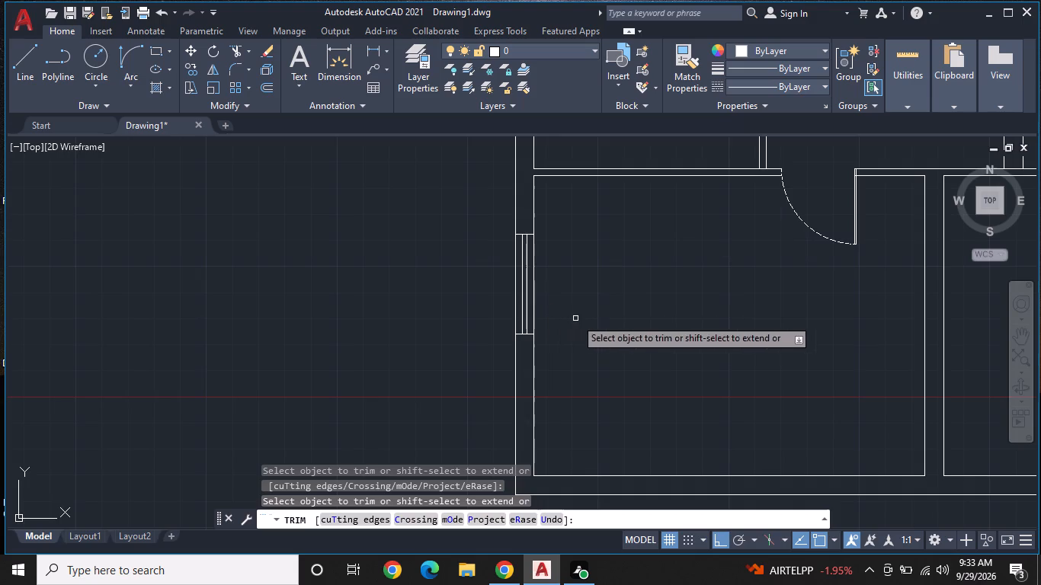
pyautogui.moveTo(575, 318); pyautogui.dragTo(449, 298, button='middle')
pyautogui.moveTo(566, 383); pyautogui.dragTo(483, 334, button='middle')
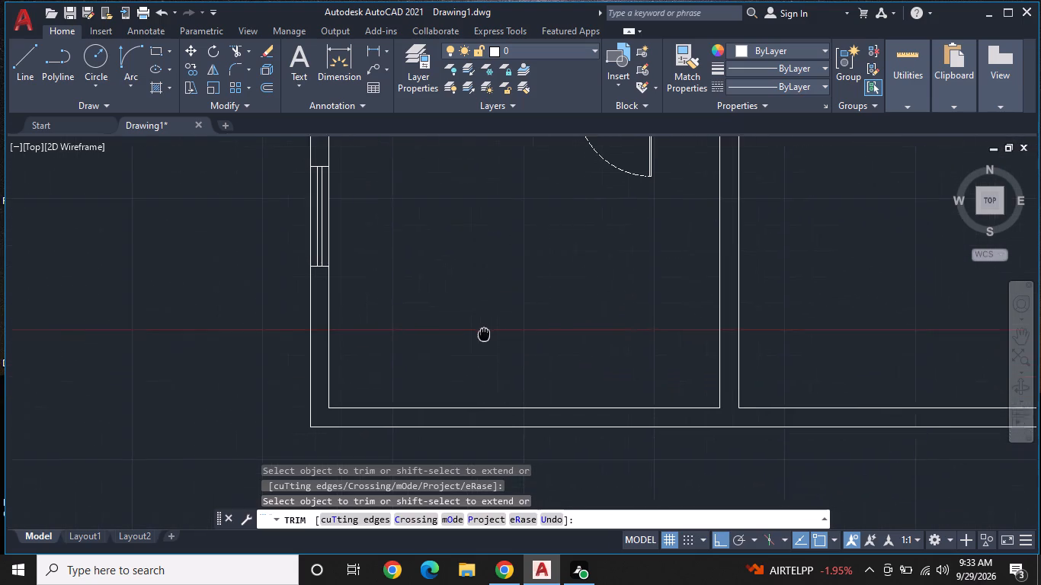
pyautogui.moveTo(483, 334); pyautogui.dragTo(479, 327, button='middle')
pyautogui.press('space')
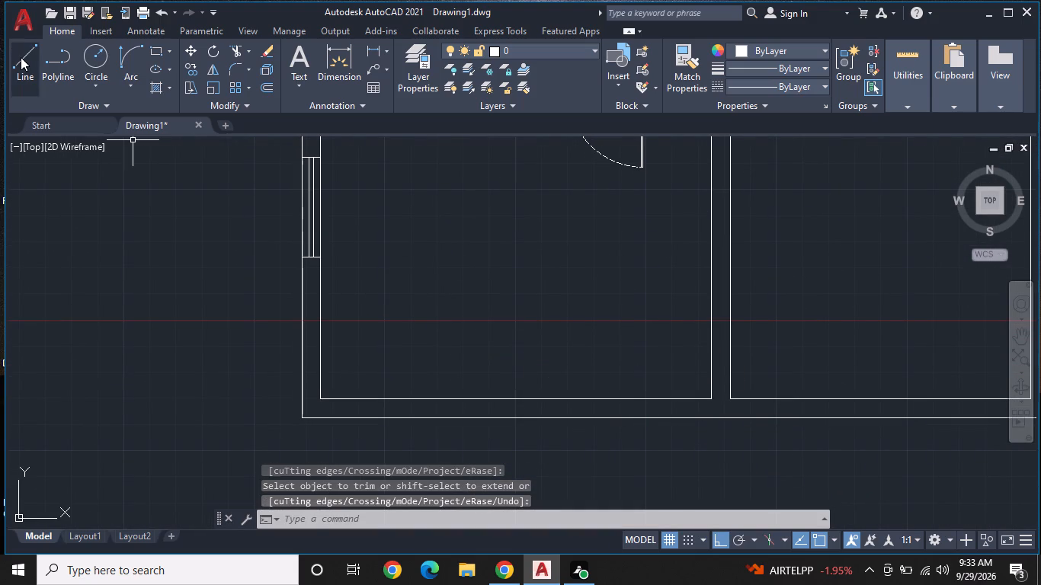
# Draw a short vertical line across the bottom outer wall of the lower-left room, near the room's right end.
pyautogui.click(21, 57)
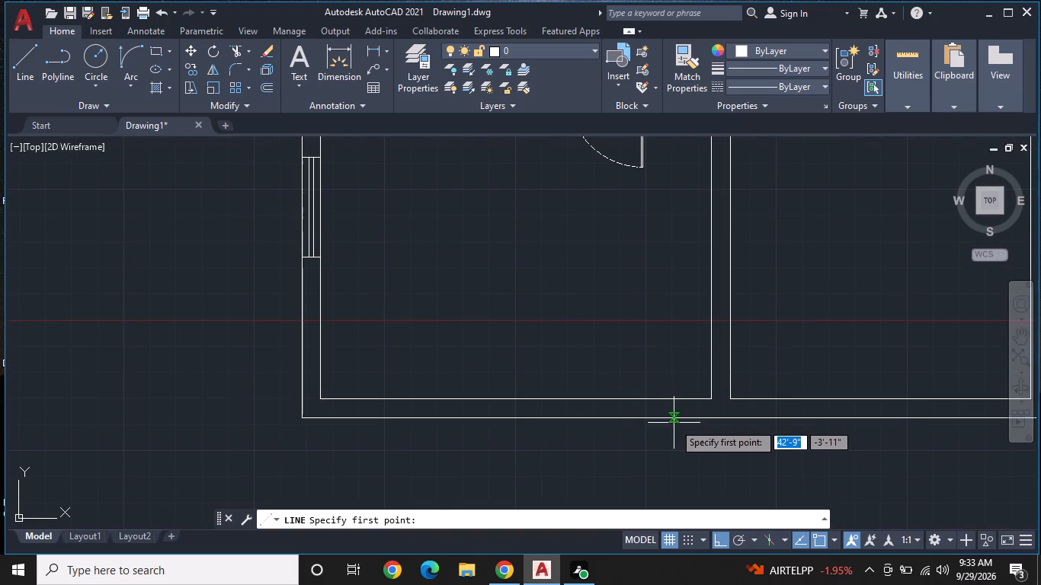
pyautogui.click(662, 419)
pyautogui.click(664, 398)
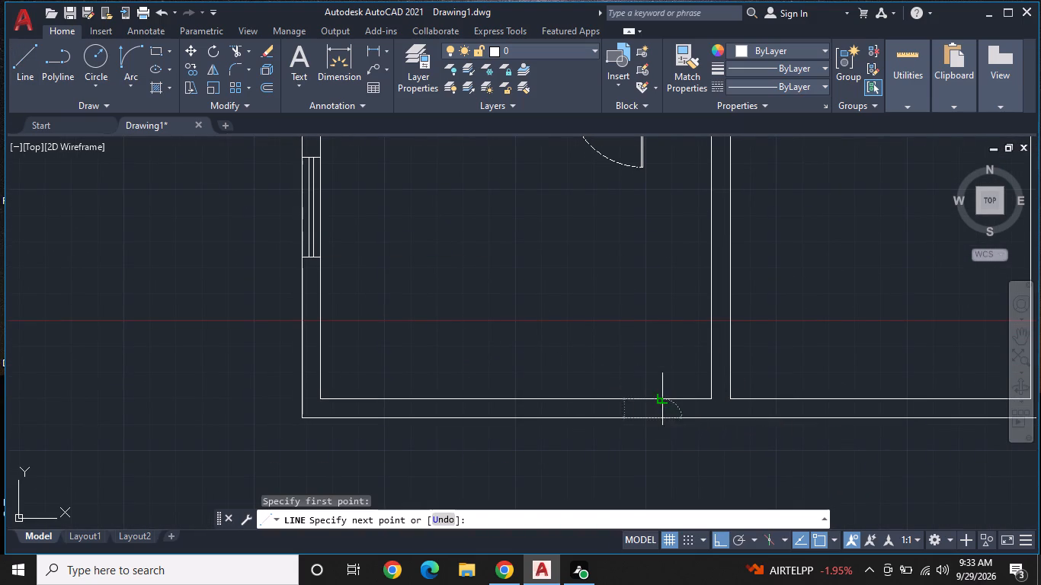
pyautogui.press('space')
# Draw a horizontal line about 2' leftward from the short line's midpoint in the lower-left room's bottom wall and close its left end across the wall.
pyautogui.scroll(1, 661, 405)
pyautogui.press('space')
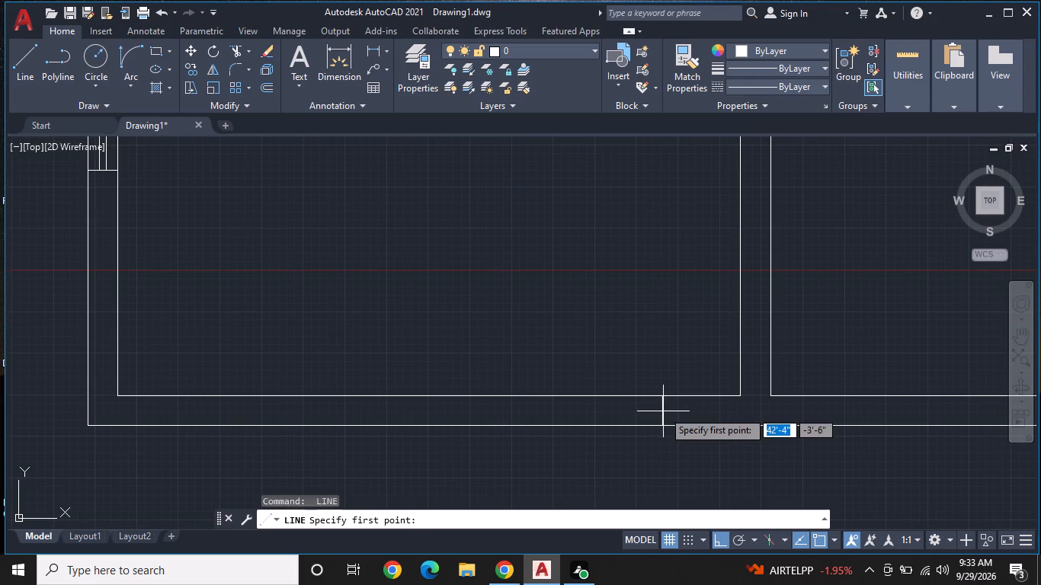
pyautogui.click(663, 410)
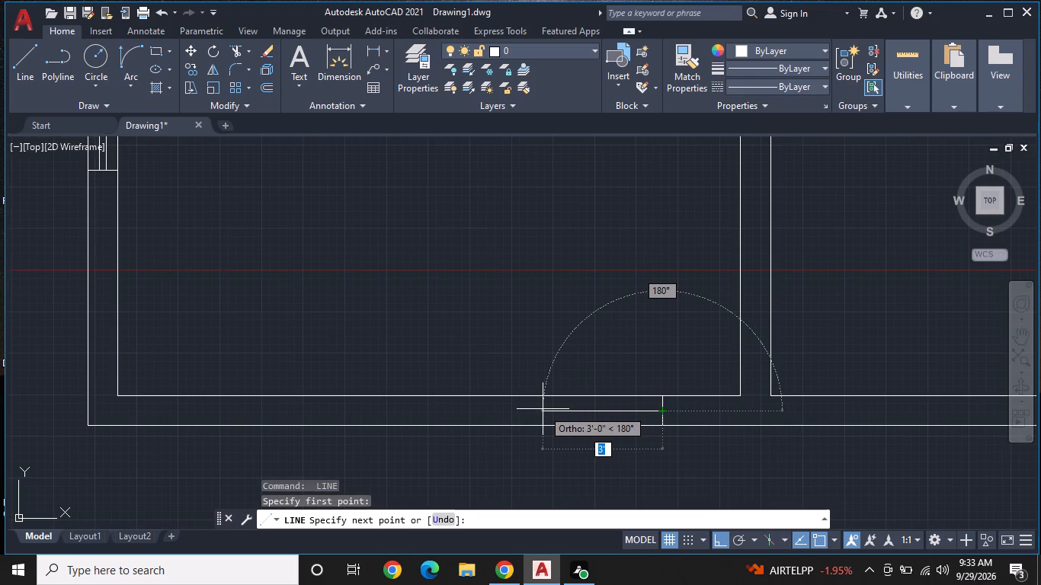
pyautogui.click(584, 417)
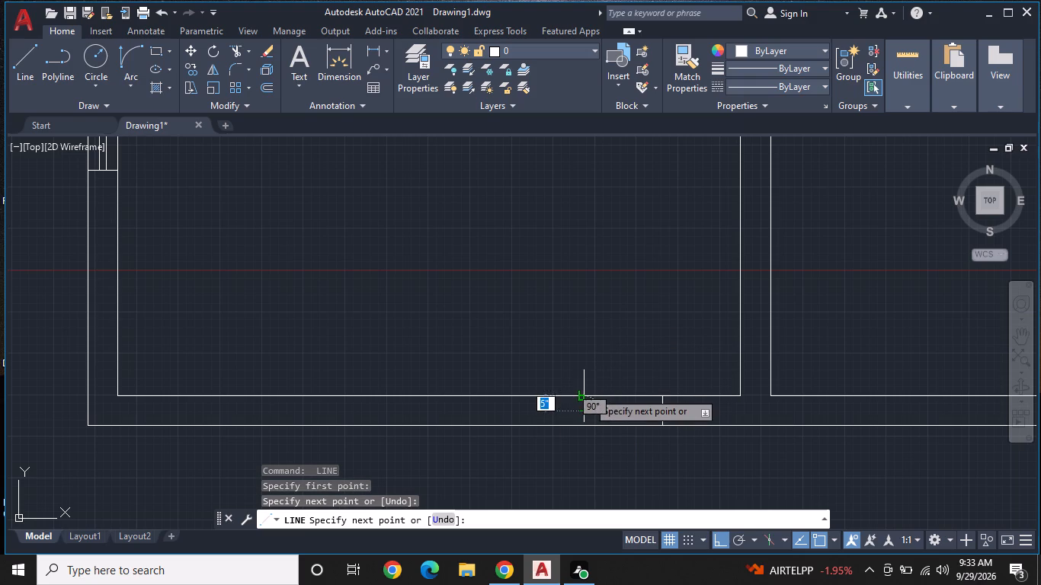
pyautogui.click(588, 392)
pyautogui.click(584, 424)
pyautogui.press('space')
# Offset the horizontal centre line in the lower-left room's bottom wall 1" to both sides.
pyautogui.scroll(2, 597, 414)
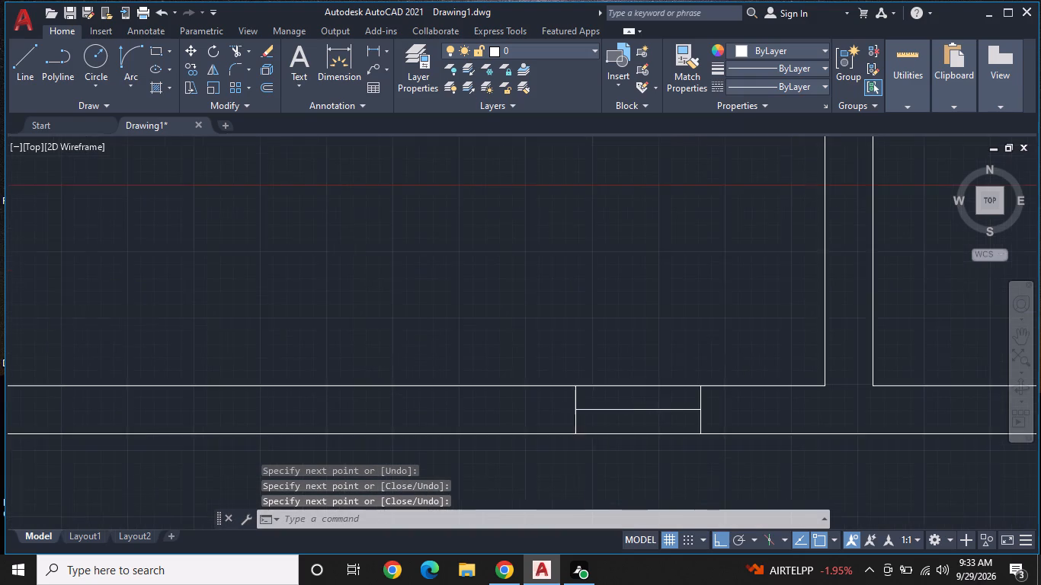
pyautogui.doubleClick(264, 88)
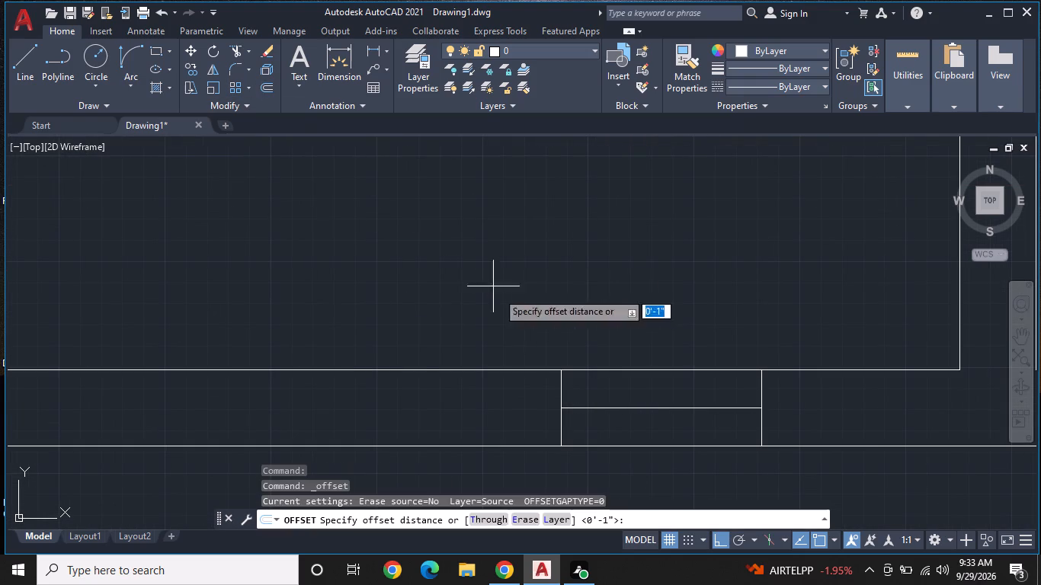
pyautogui.press('space')
pyautogui.click(668, 409)
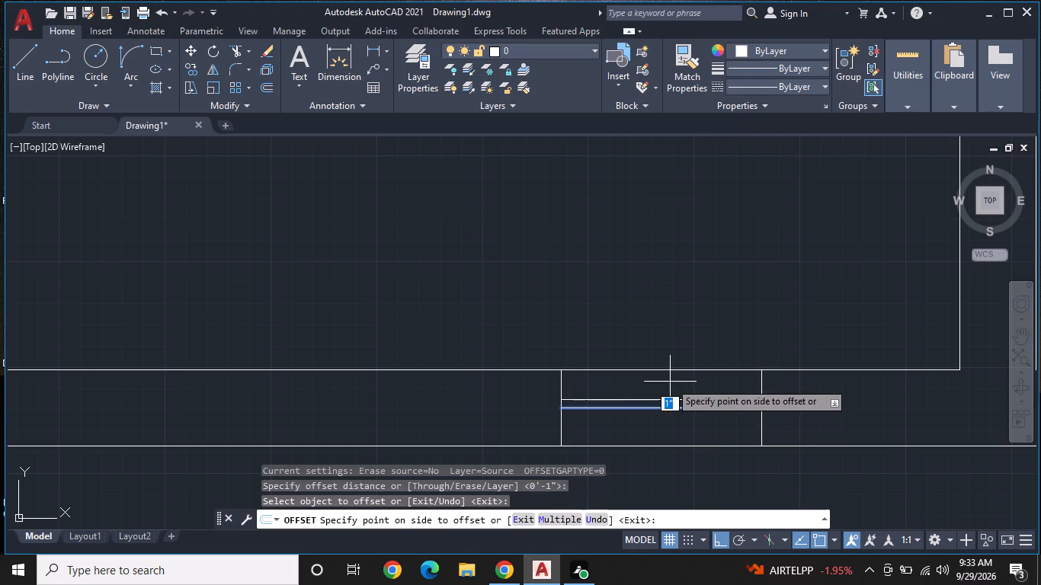
pyautogui.click(670, 382)
pyautogui.click(668, 409)
pyautogui.click(665, 433)
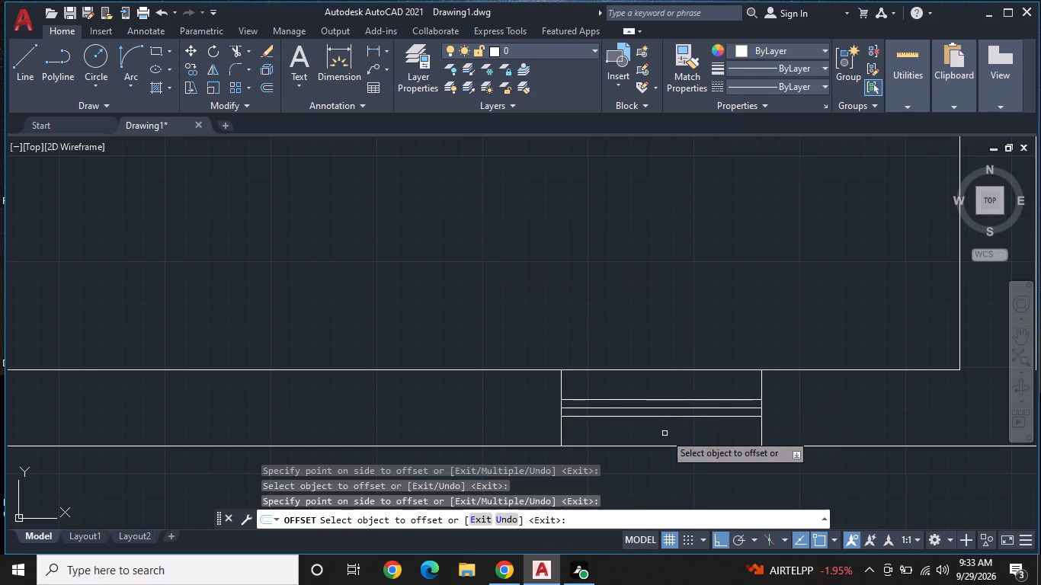
# Remove the middle one of the three horizontal lines in the lower-left room's bottom window with Trim.
pyautogui.click(235, 46)
pyautogui.scroll(1, 642, 408)
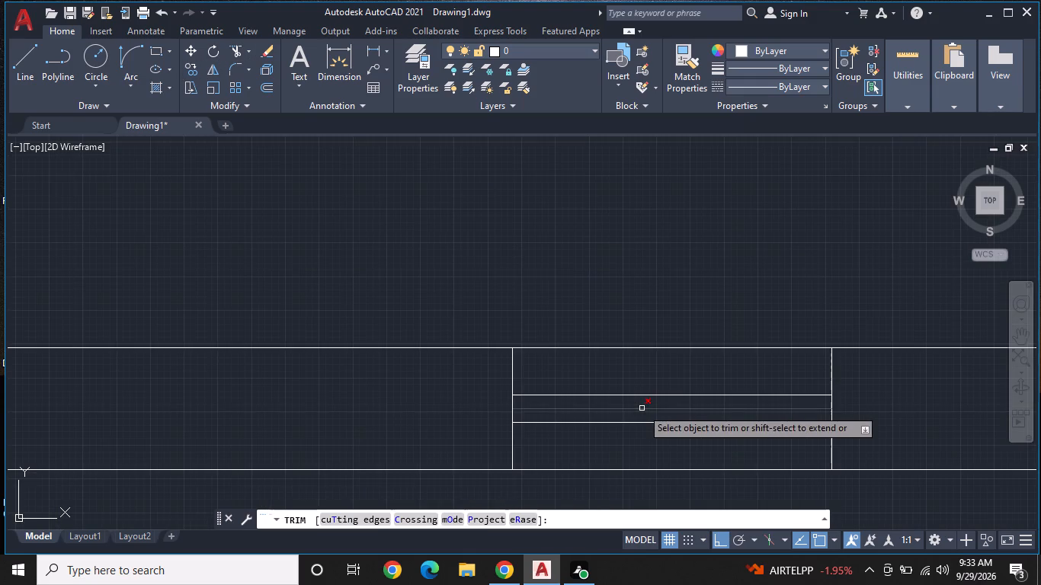
pyautogui.click(642, 408)
pyautogui.scroll(-2, 643, 408)
pyautogui.moveTo(621, 405); pyautogui.dragTo(330, 353, button='middle')
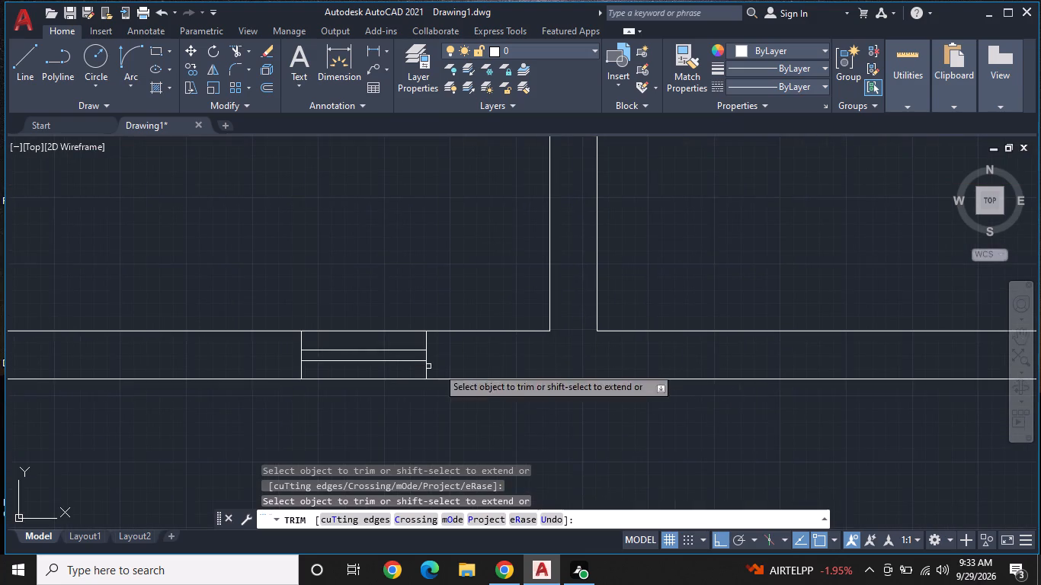
pyautogui.scroll(-1, 575, 388)
pyautogui.scroll(-1, 646, 392)
pyautogui.moveTo(643, 394); pyautogui.dragTo(328, 395, button='middle')
pyautogui.press('space')
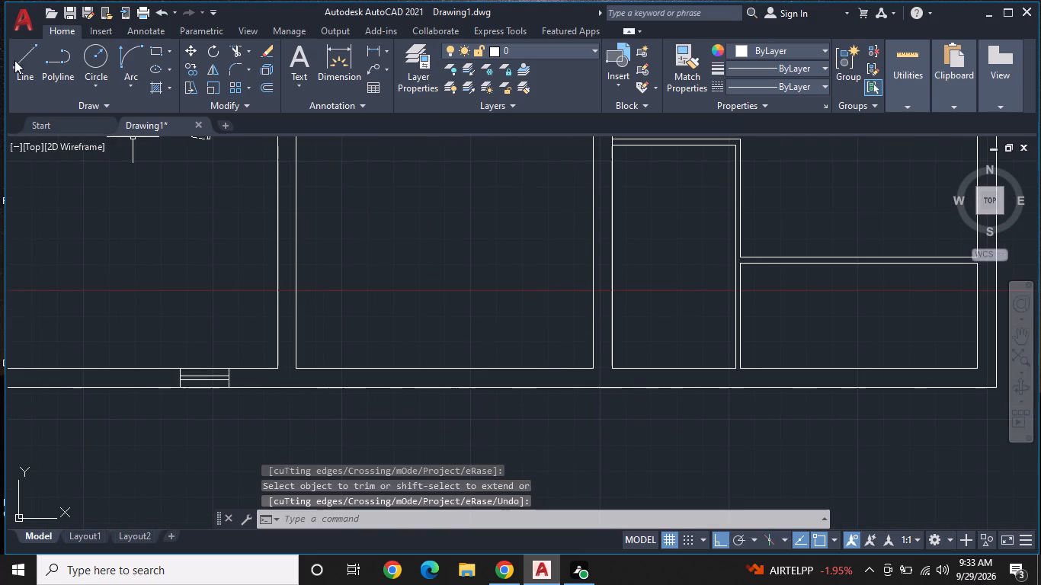
# Draw a short vertical line across the bottom outer wall of the room right of the lower-left room, near that room's right end.
pyautogui.click(19, 54)
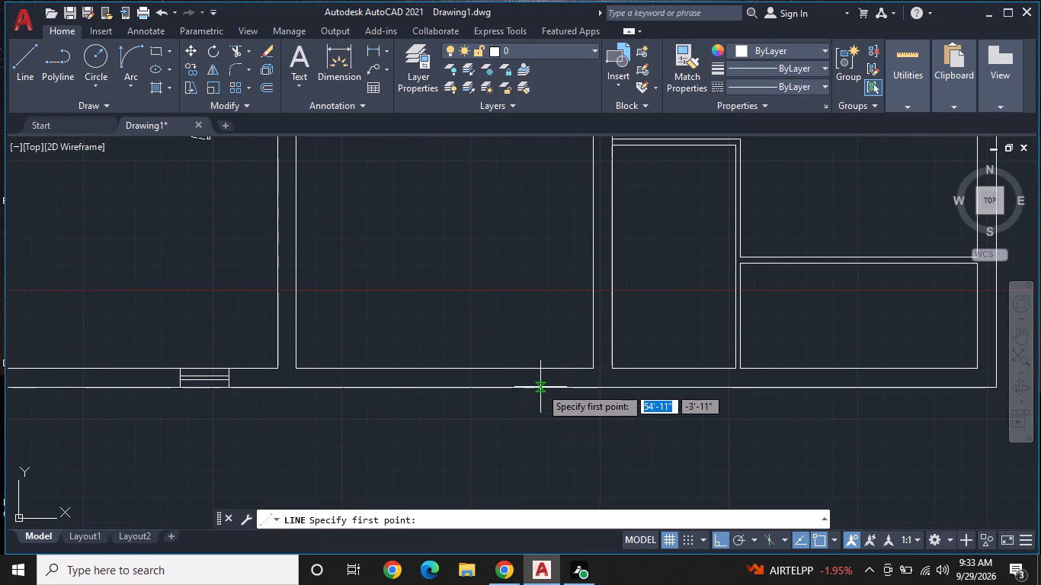
pyautogui.click(540, 387)
pyautogui.click(545, 366)
pyautogui.press('space')
# Draw a horizontal line about 4' leftward from the short line's midpoint in the lower-middle room's bottom wall and close its left end across the wall.
pyautogui.scroll(1, 532, 379)
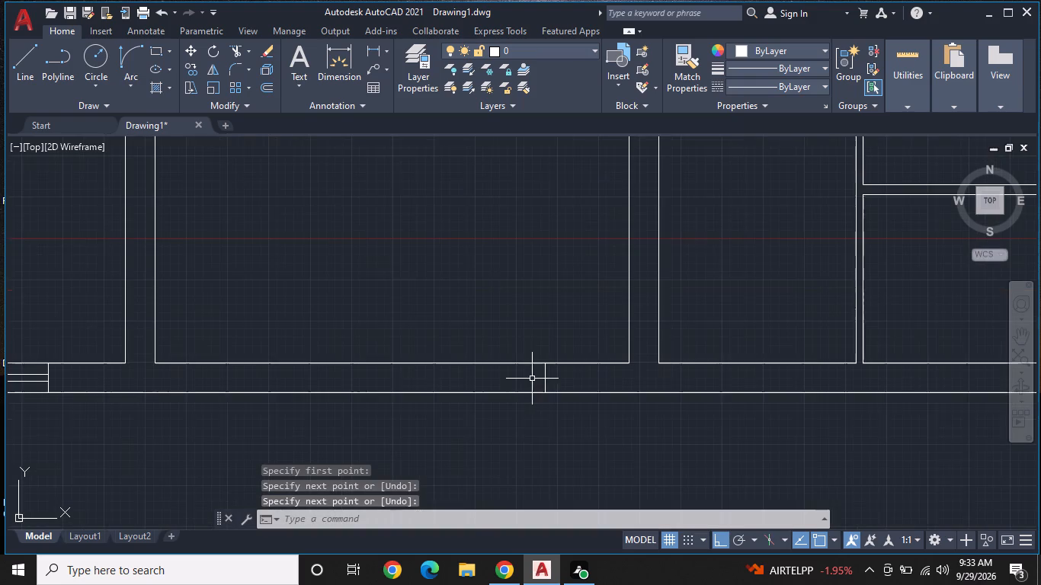
pyautogui.press('space')
pyautogui.click(543, 375)
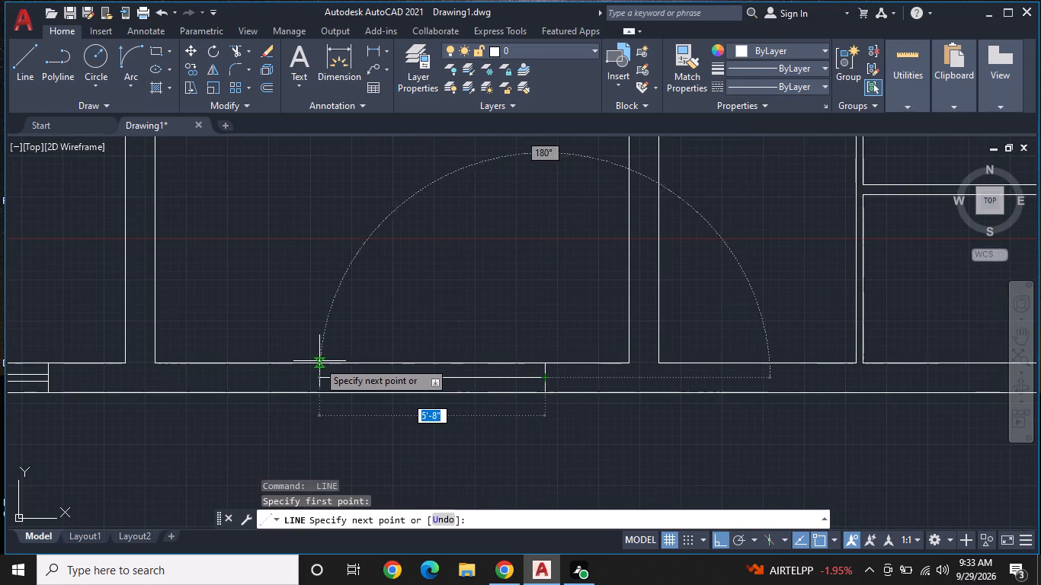
pyautogui.scroll(1, 306, 366)
pyautogui.moveTo(306, 366); pyautogui.dragTo(410, 347, button='middle')
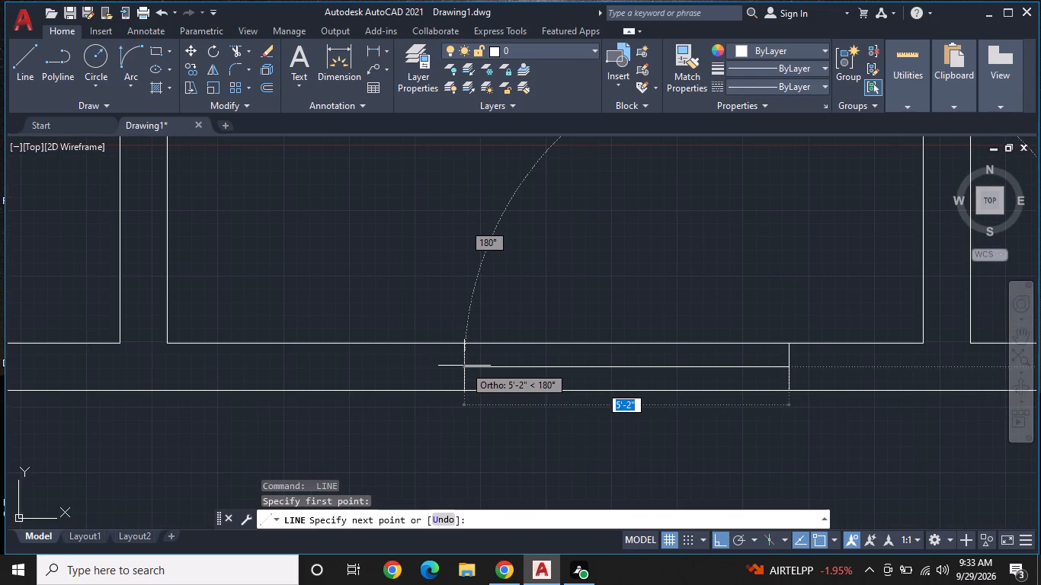
pyautogui.click(536, 374)
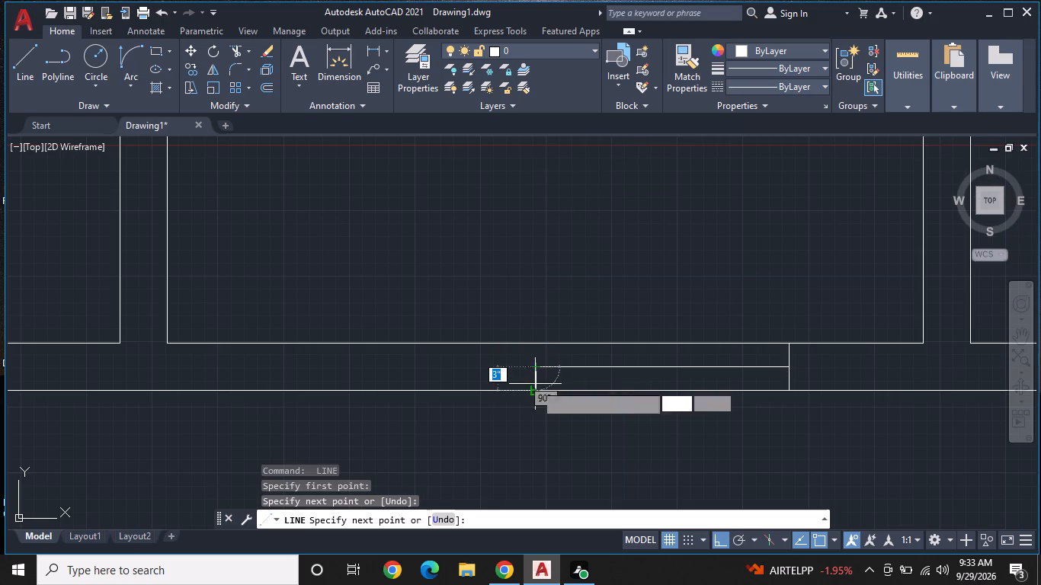
pyautogui.click(534, 391)
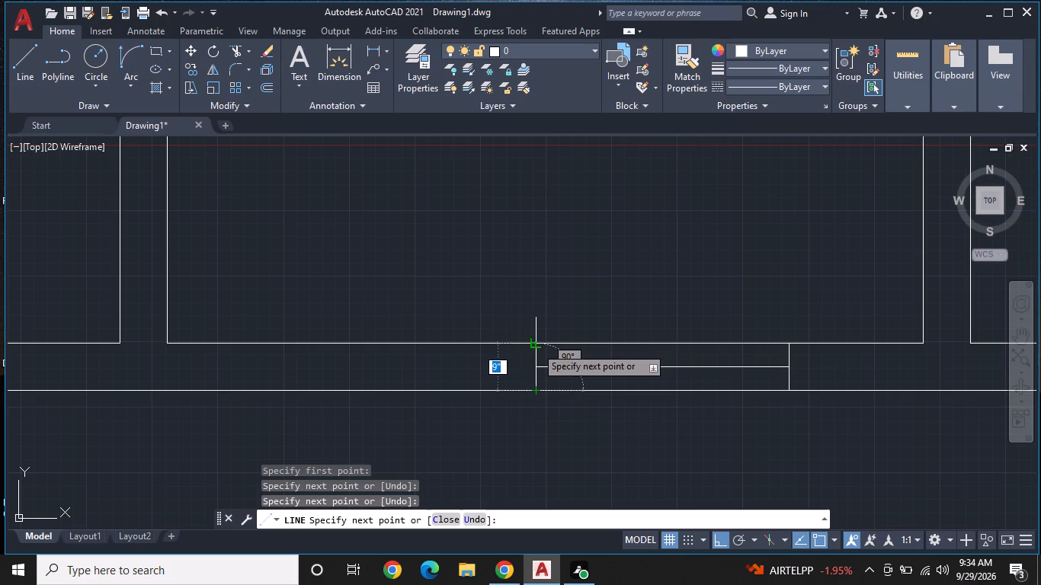
pyautogui.click(536, 347)
pyautogui.press('space')
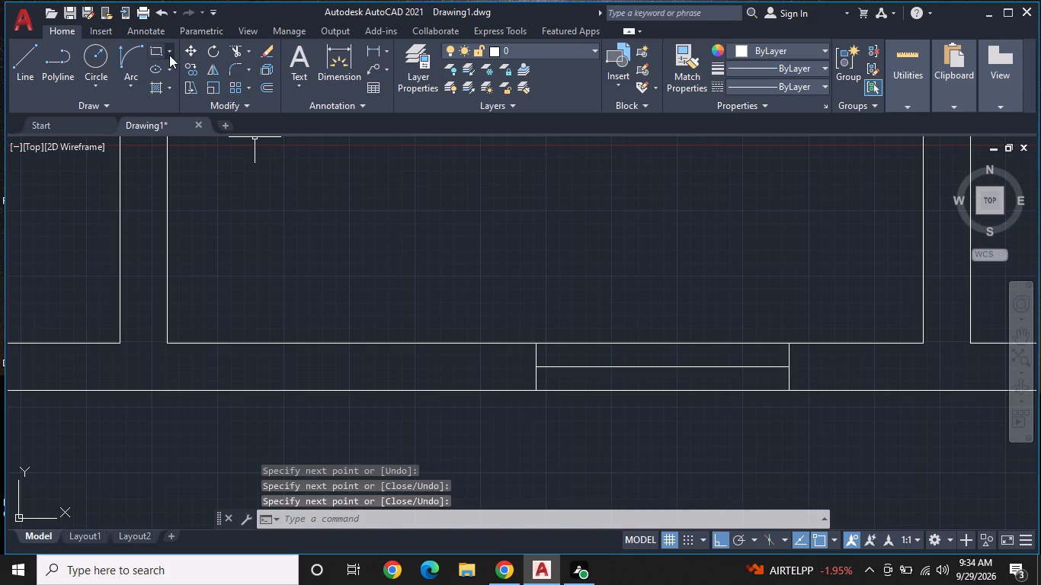
# Offset the 4' centre line in the lower-middle room's bottom wall 1" to both sides.
pyautogui.click(267, 90)
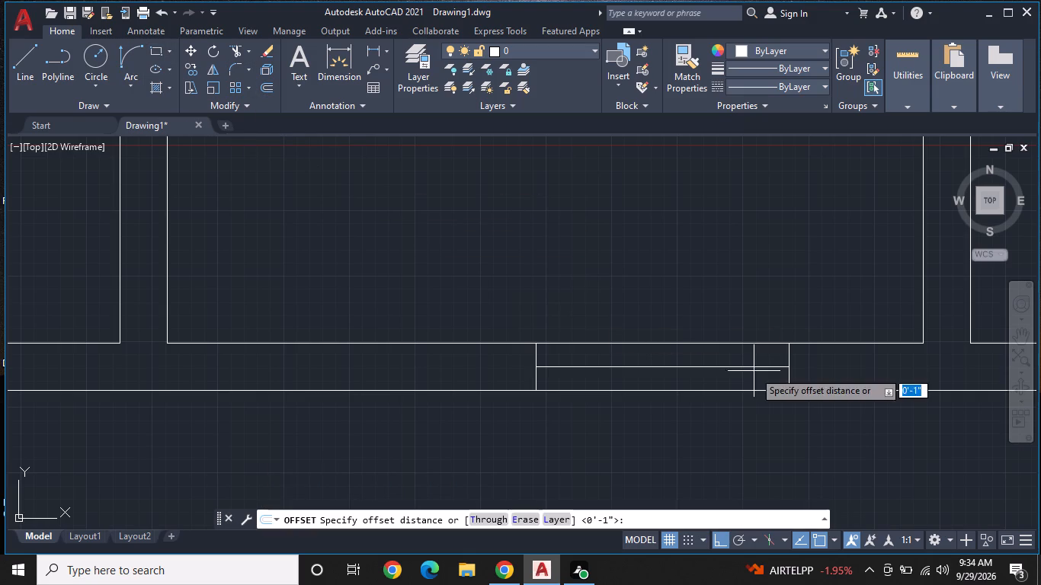
pyautogui.press('space')
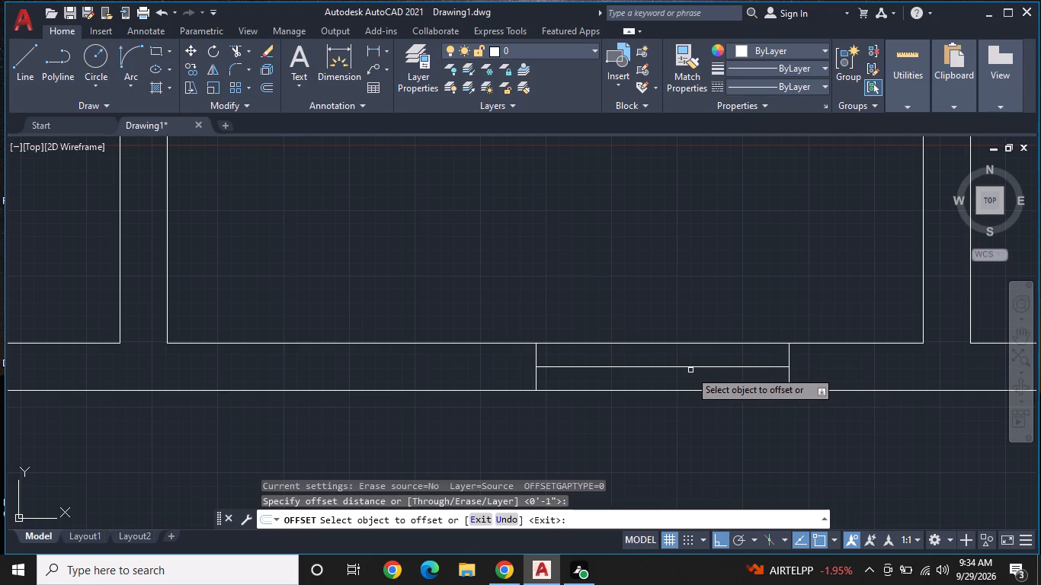
pyautogui.click(690, 370)
pyautogui.click(674, 365)
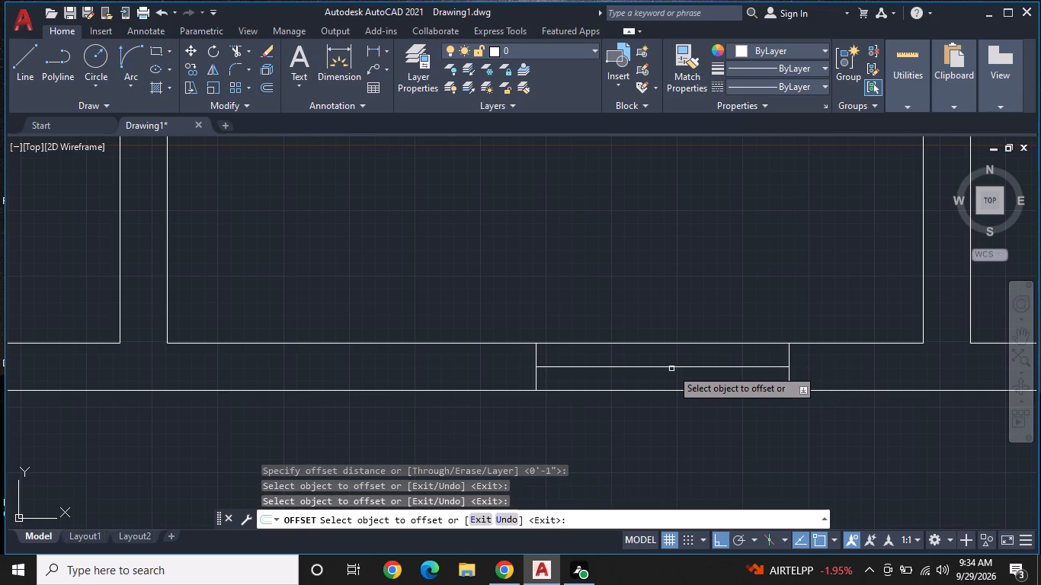
pyautogui.click(671, 368)
pyautogui.click(677, 347)
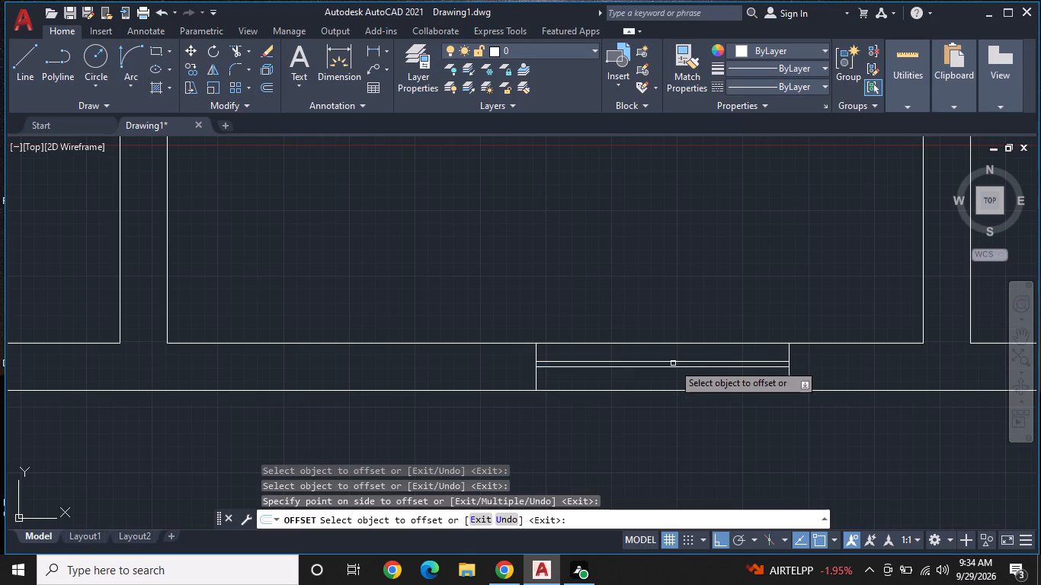
pyautogui.click(671, 366)
pyautogui.click(671, 394)
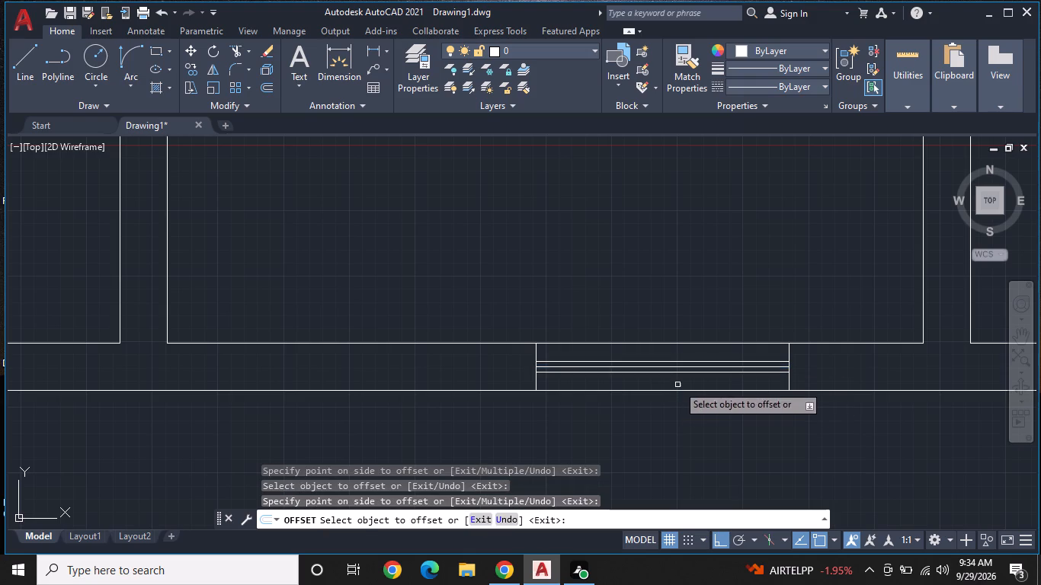
# Remove the middle one of the three horizontal lines in the lower-middle room's bottom window with Trim.
pyautogui.moveTo(662, 384); pyautogui.dragTo(470, 388, button='middle')
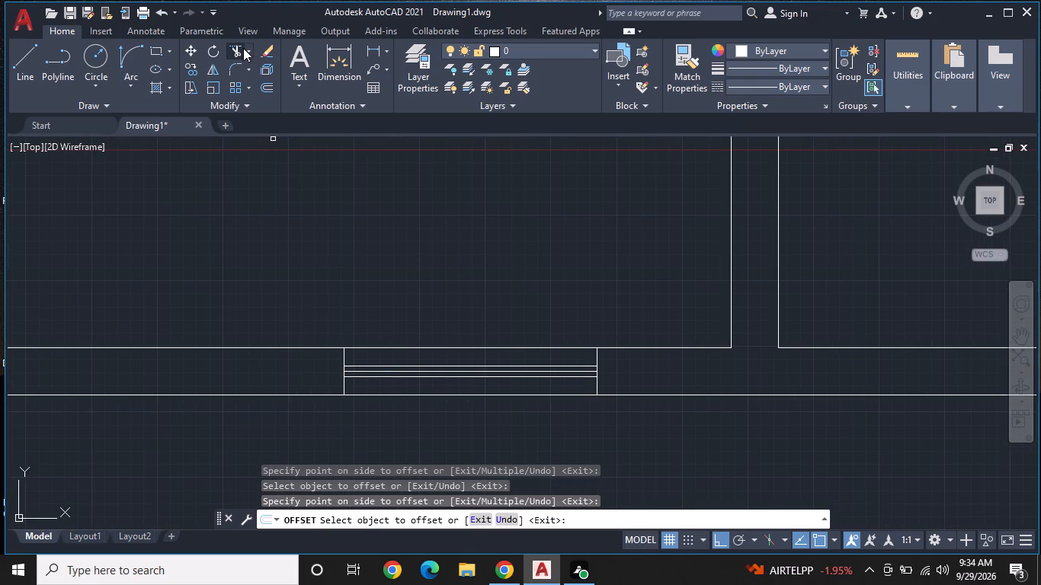
pyautogui.click(236, 48)
pyautogui.scroll(1, 577, 385)
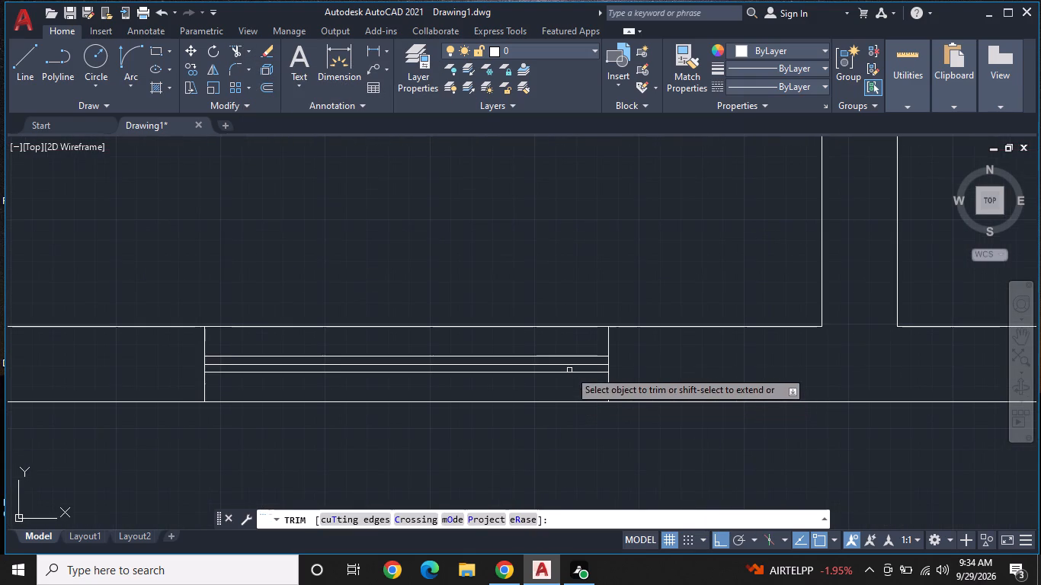
pyautogui.click(562, 365)
pyautogui.scroll(-2, 551, 376)
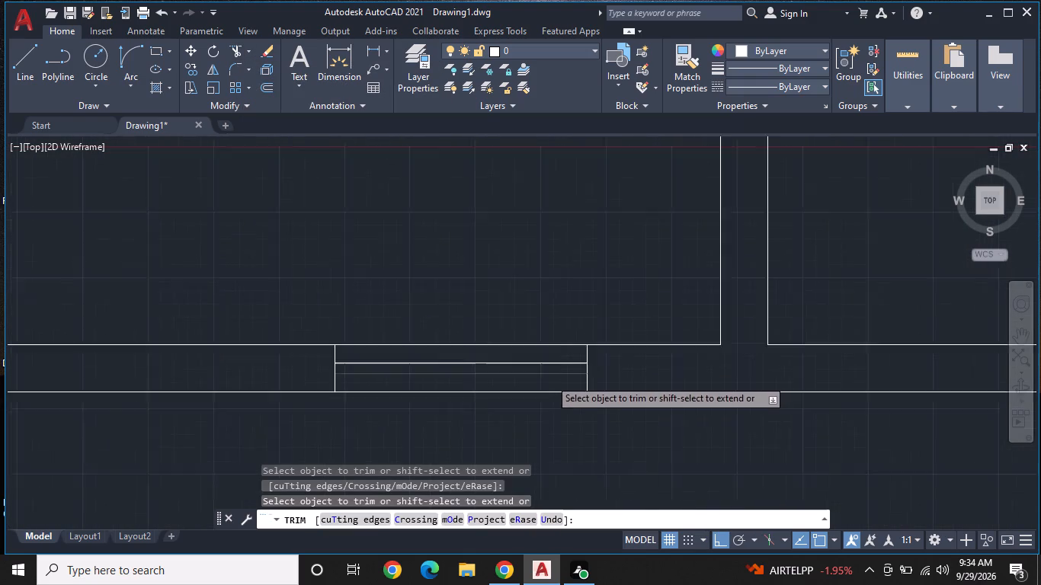
# Draw a short vertical line across the bottom outer wall of the narrow room, near that room's right end.
pyautogui.moveTo(656, 395); pyautogui.dragTo(427, 396, button='middle')
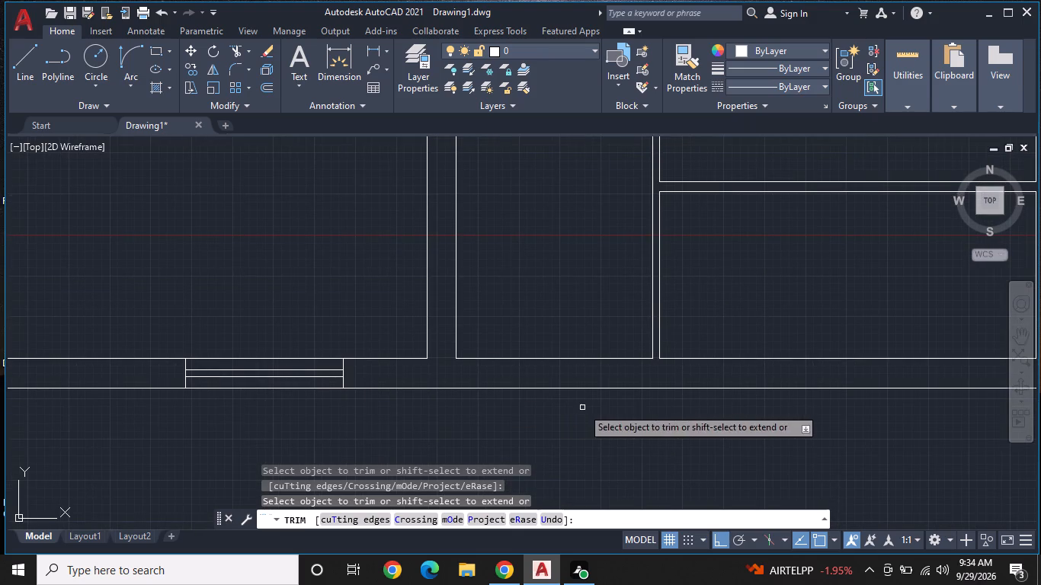
pyautogui.moveTo(582, 408); pyautogui.dragTo(487, 422, button='middle')
pyautogui.press('space')
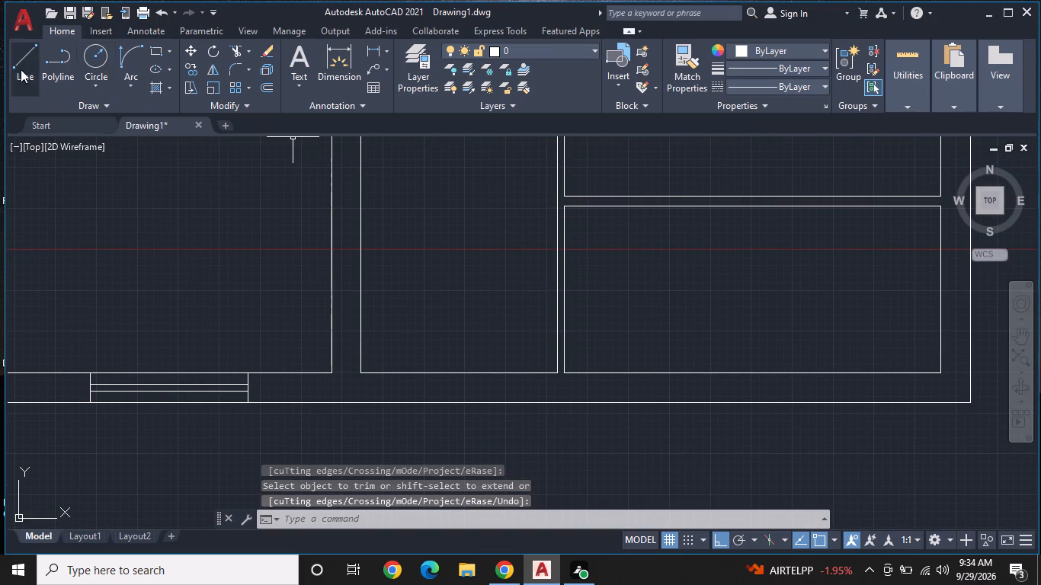
pyautogui.click(18, 55)
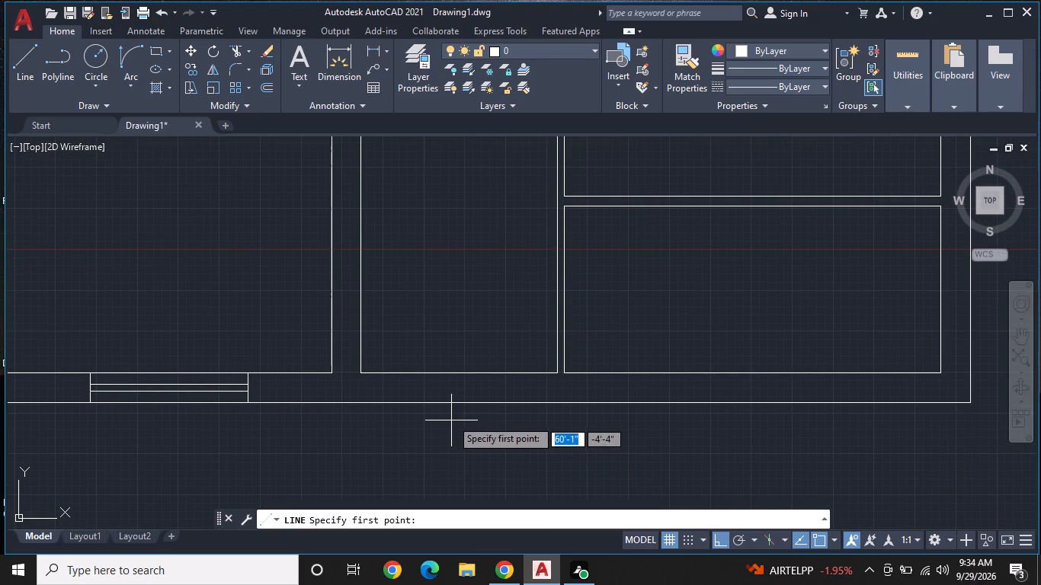
pyautogui.click(524, 404)
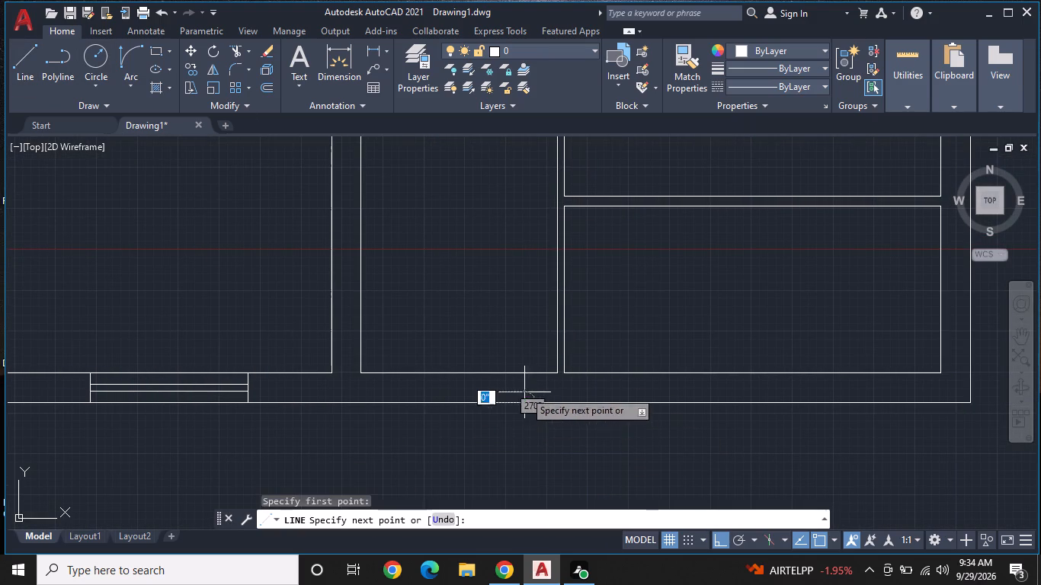
pyautogui.click(529, 372)
pyautogui.press('space')
# Draw a horizontal line about 2' leftward from the short line's midpoint in the narrow room's bottom wall and close its left end across the wall.
pyautogui.press('space')
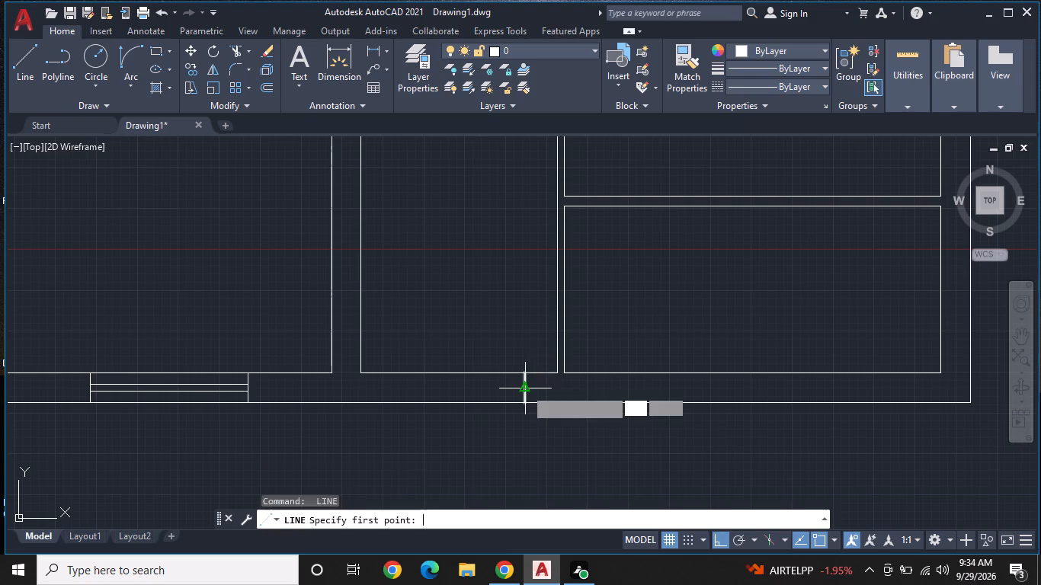
pyautogui.click(525, 388)
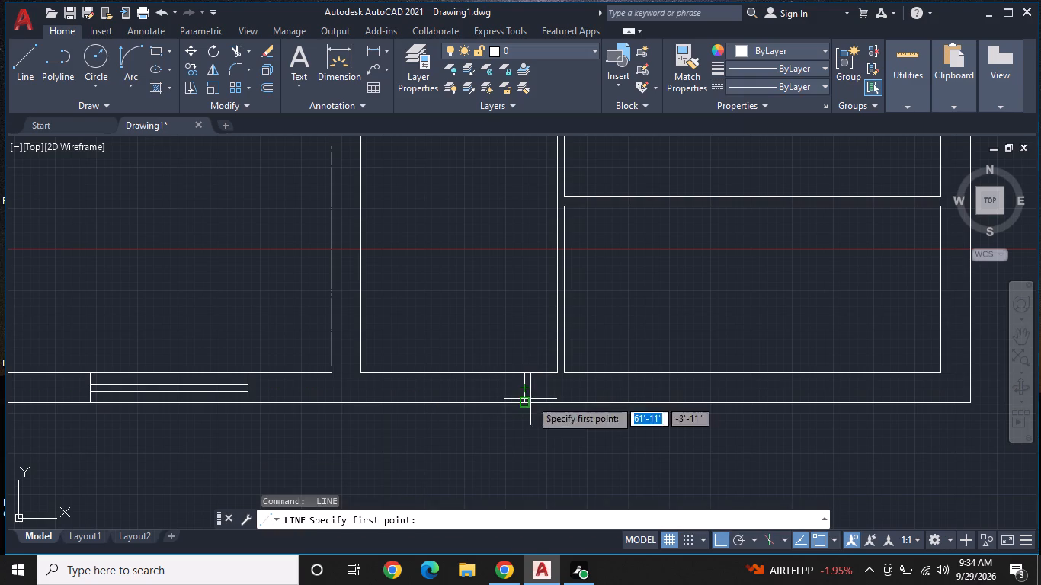
pyautogui.click(526, 387)
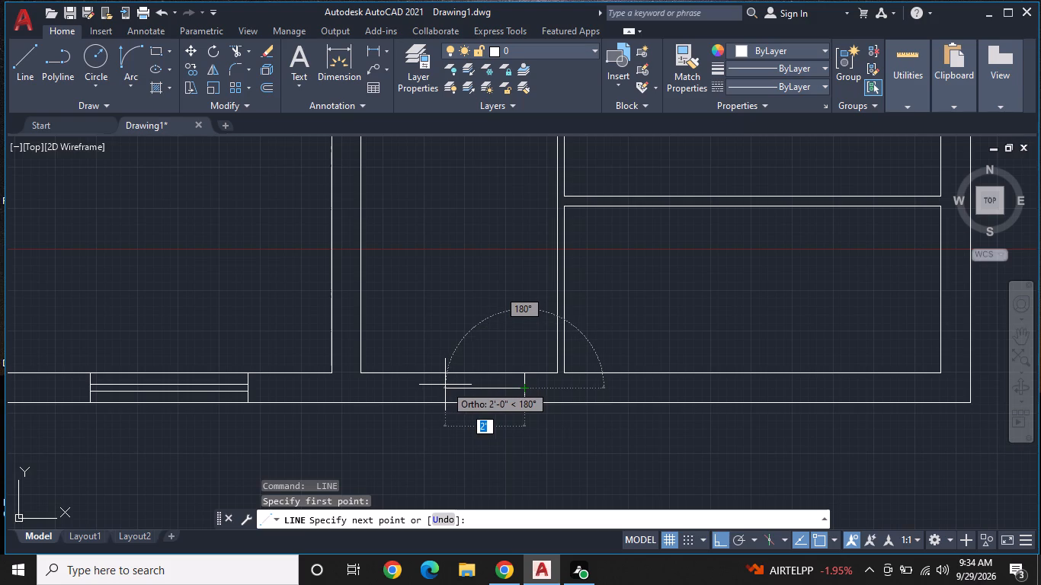
pyautogui.click(445, 385)
pyautogui.click(445, 373)
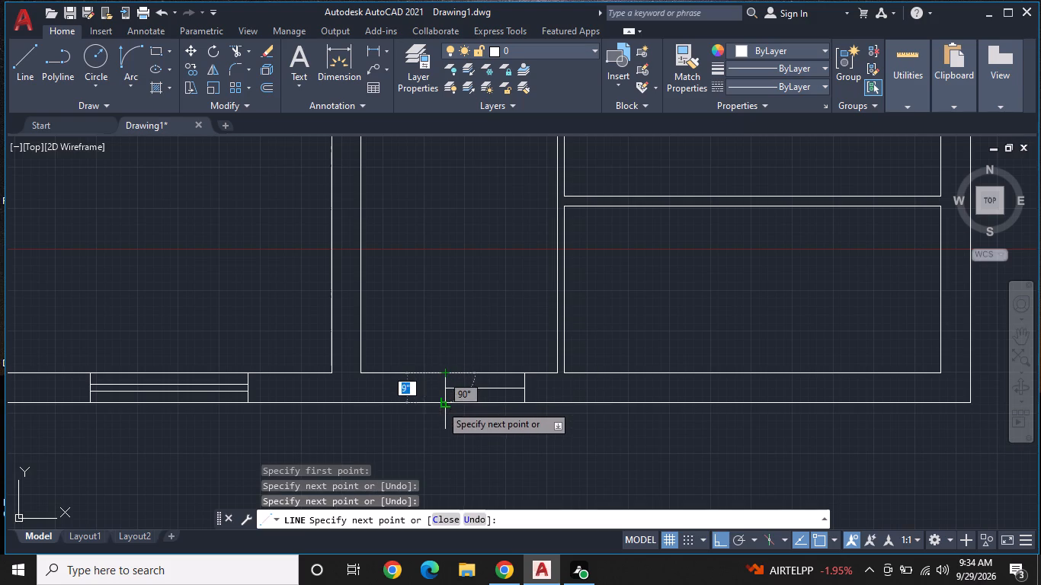
pyautogui.click(442, 403)
pyautogui.press('space')
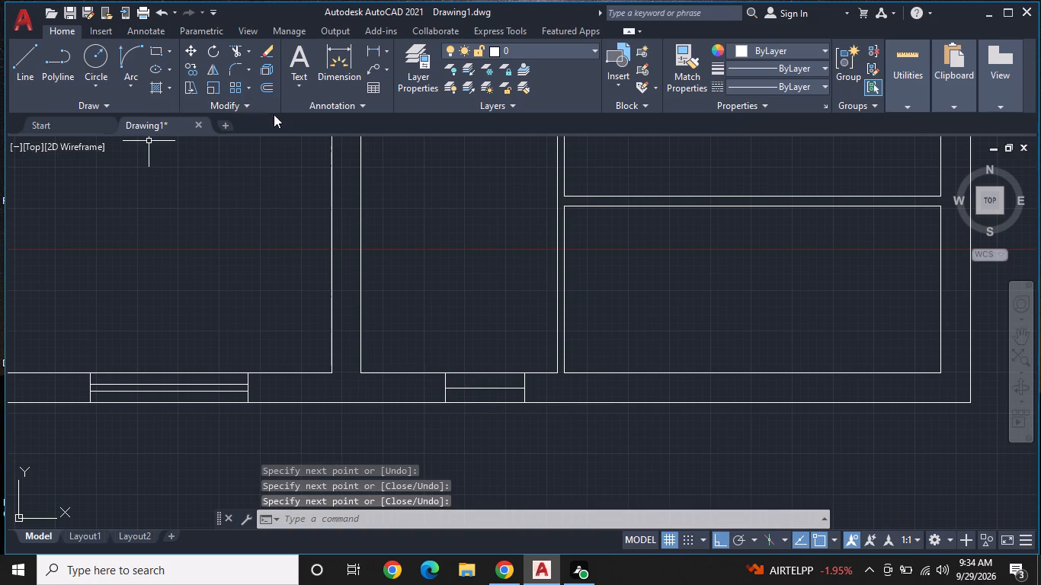
# Offset the 2' centre line in the narrow room's bottom wall 1" to both sides.
pyautogui.doubleClick(270, 85)
pyautogui.press('space')
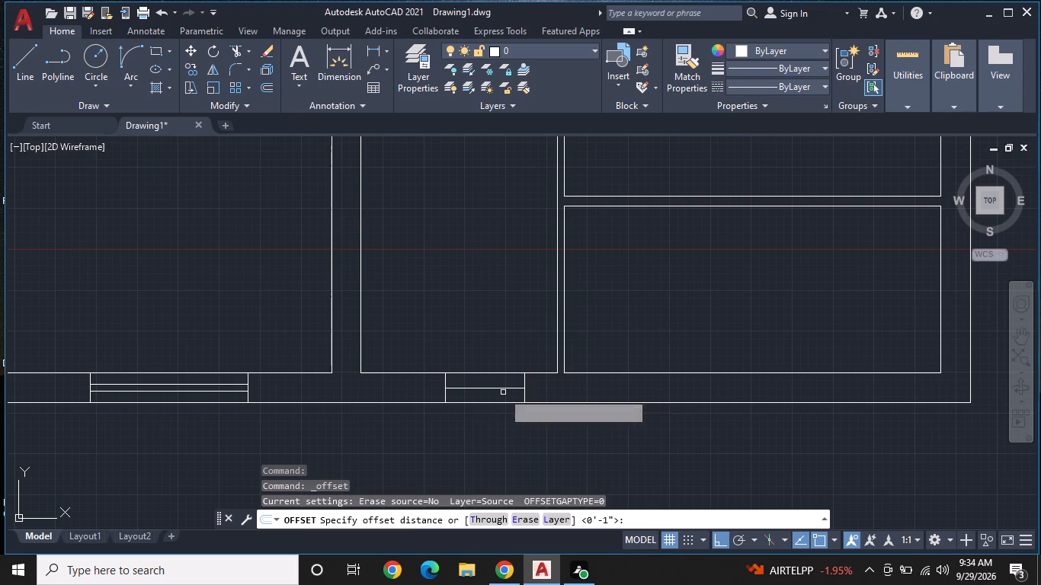
pyautogui.click(506, 388)
pyautogui.click(511, 368)
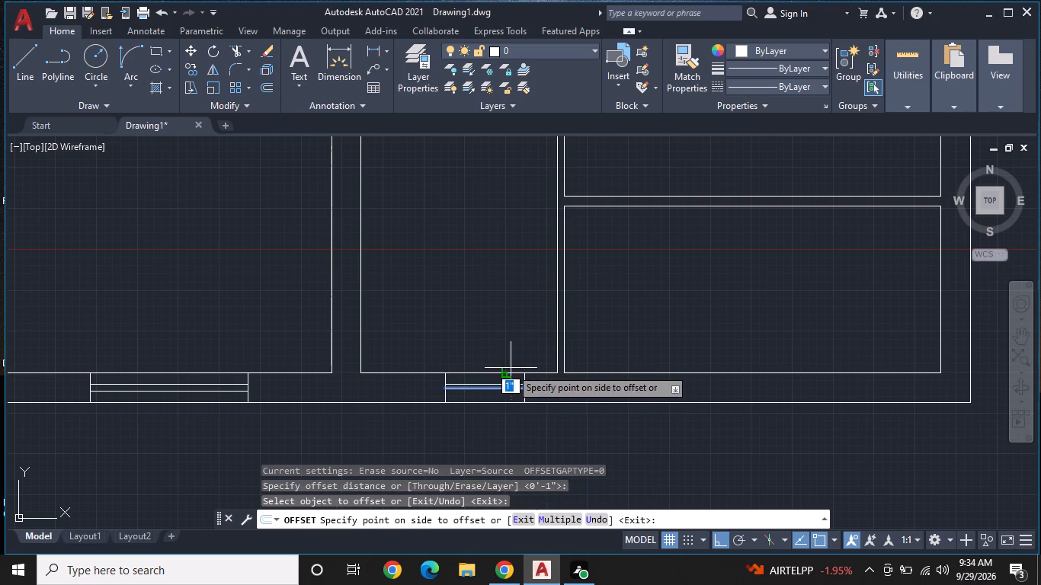
pyautogui.scroll(2, 503, 383)
pyautogui.moveTo(505, 397); pyautogui.dragTo(507, 405)
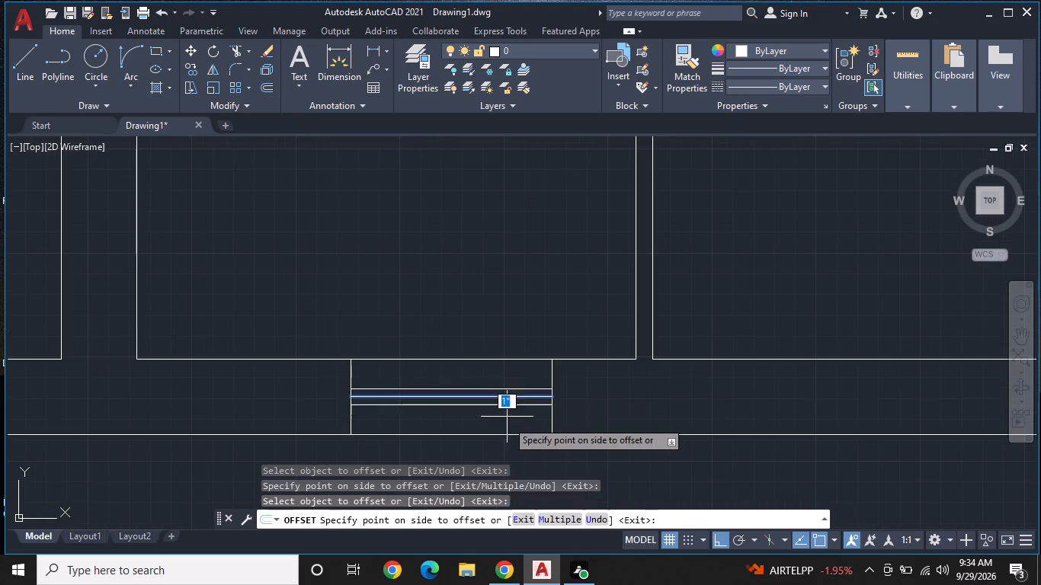
pyautogui.click(507, 431)
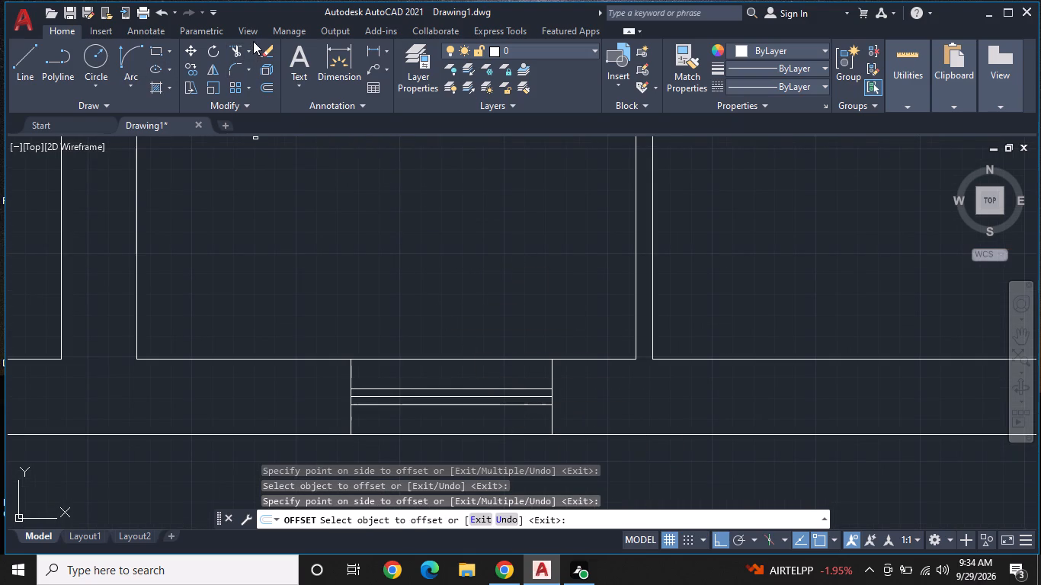
# Remove the middle one of the three horizontal lines in the narrow room's bottom window with Trim.
pyautogui.click(231, 44)
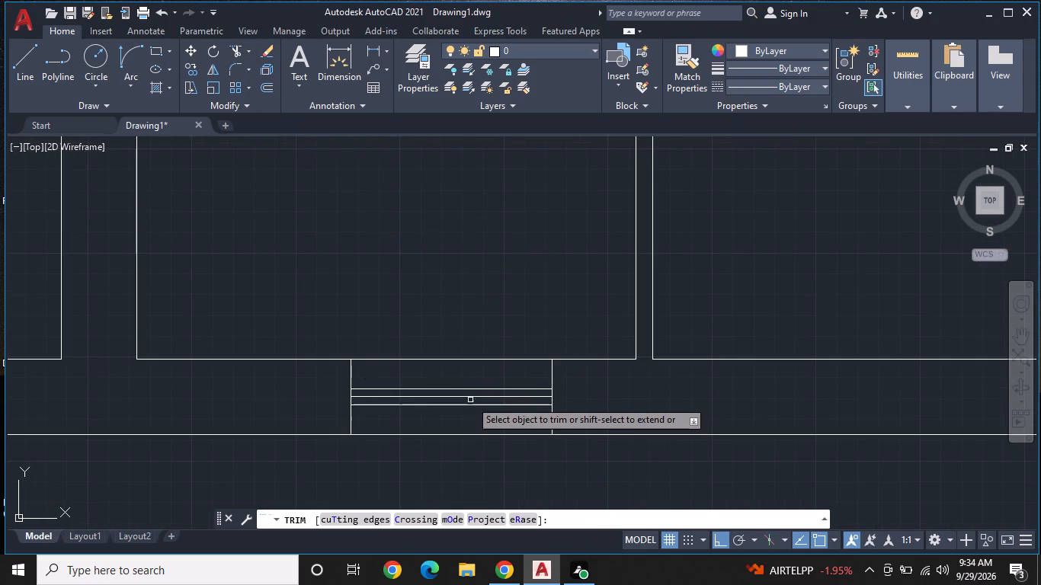
pyautogui.click(471, 395)
# Examine the lower-right rooms of the plan and the right outer wall for remaining openings.
pyautogui.scroll(-1, 496, 445)
pyautogui.moveTo(607, 478); pyautogui.dragTo(604, 476, button='middle')
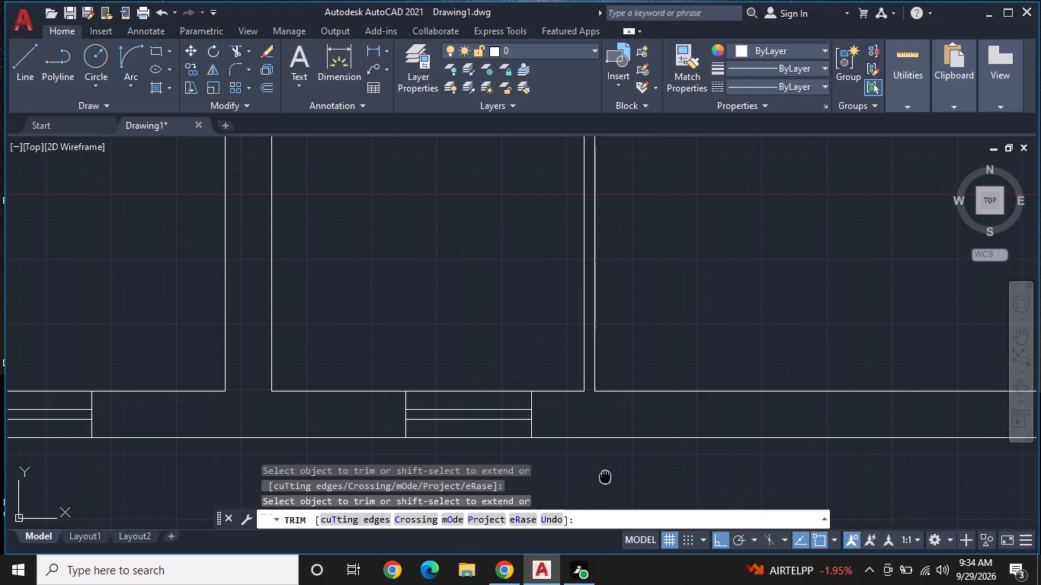
pyautogui.moveTo(604, 476); pyautogui.dragTo(553, 452, button='middle')
pyautogui.scroll(-1, 551, 452)
pyautogui.scroll(-1, 607, 392)
pyautogui.moveTo(607, 392); pyautogui.dragTo(546, 425, button='middle')
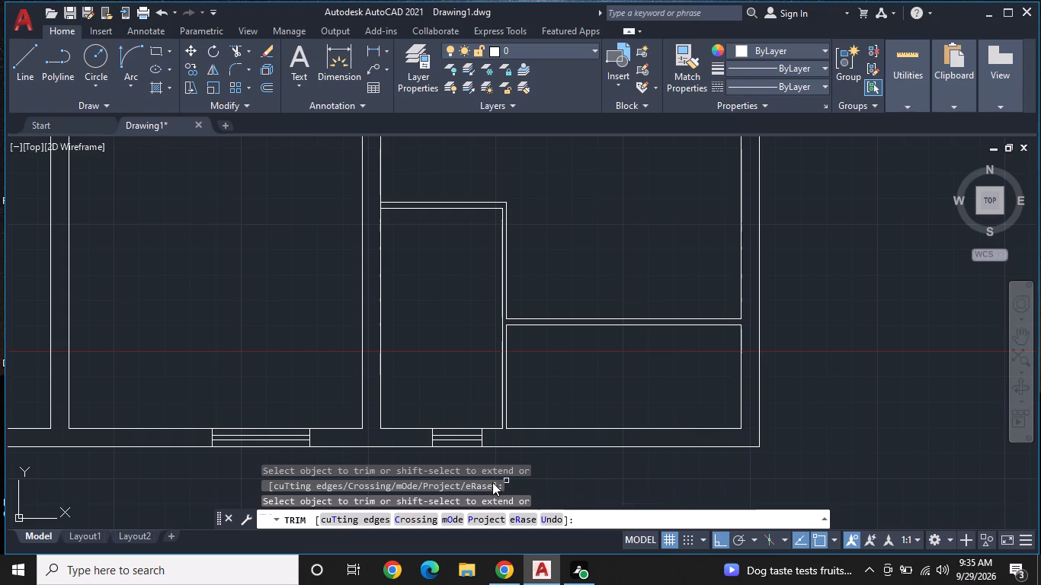
pyautogui.moveTo(559, 186); pyautogui.dragTo(542, 273, button='middle')
pyautogui.scroll(-1, 539, 279)
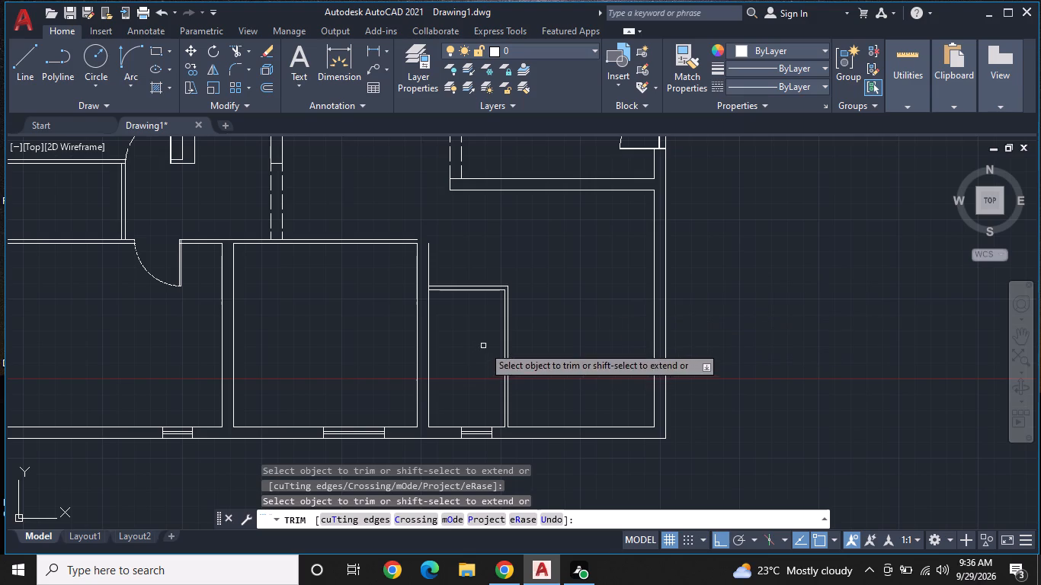
pyautogui.moveTo(784, 279); pyautogui.dragTo(736, 321, button='middle')
pyautogui.scroll(1, 737, 320)
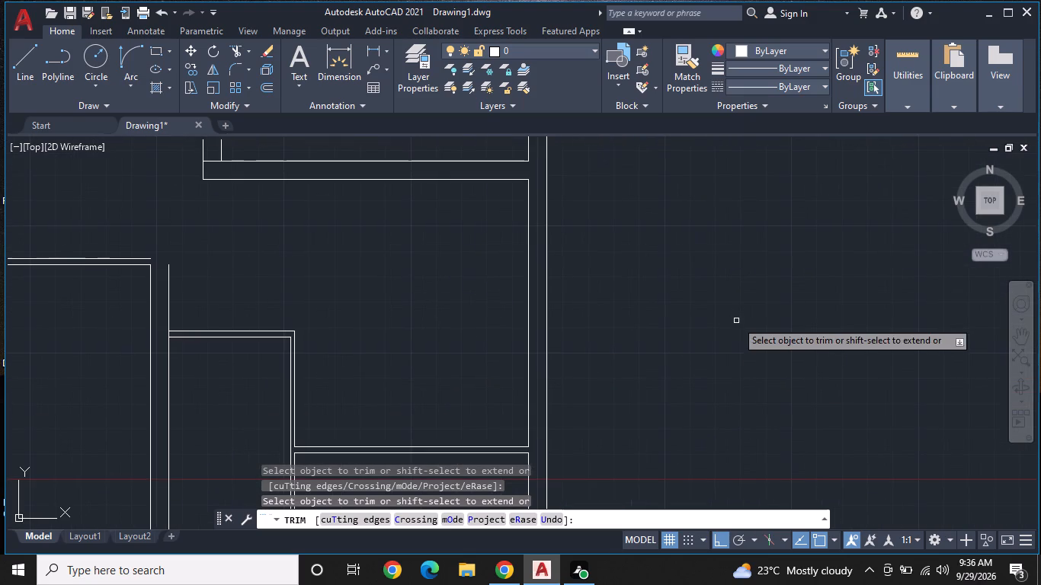
pyautogui.moveTo(712, 316); pyautogui.dragTo(763, 267, button='middle')
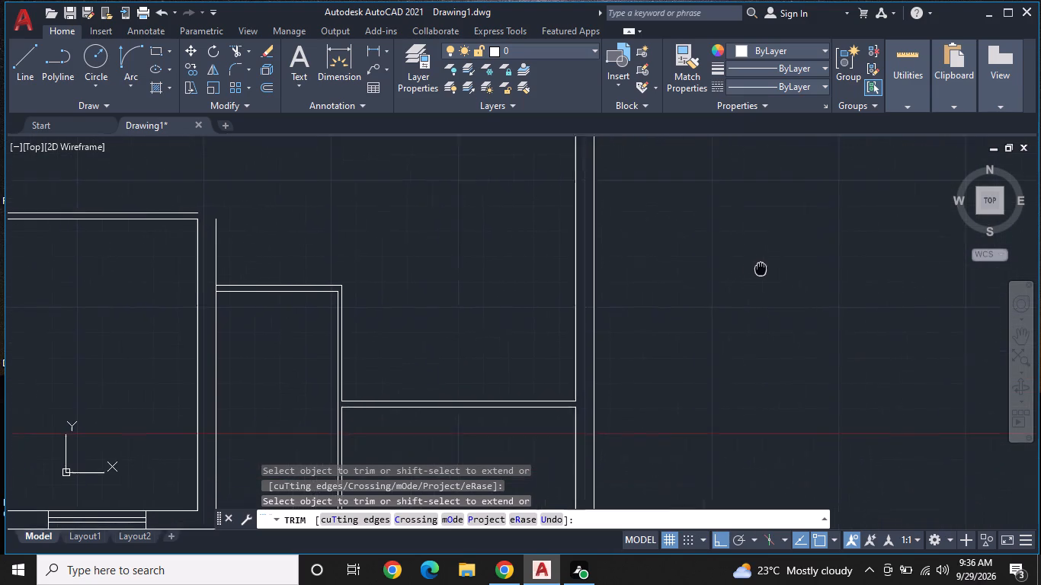
pyautogui.moveTo(763, 267); pyautogui.dragTo(767, 264, button='middle')
pyautogui.press('Escape')
pyautogui.scroll(-1, 721, 299)
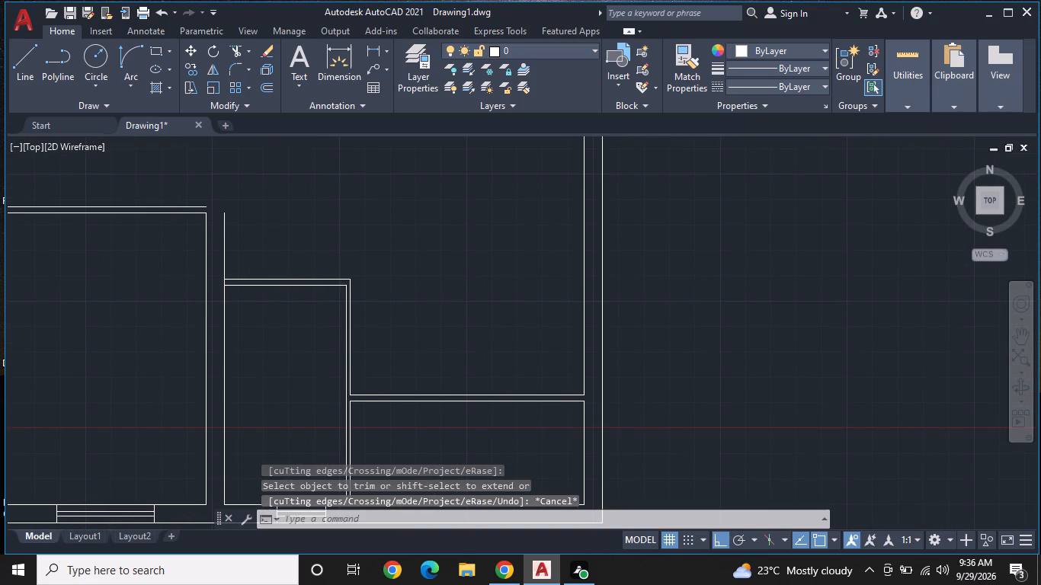
pyautogui.moveTo(721, 299); pyautogui.dragTo(742, 267, button='middle')
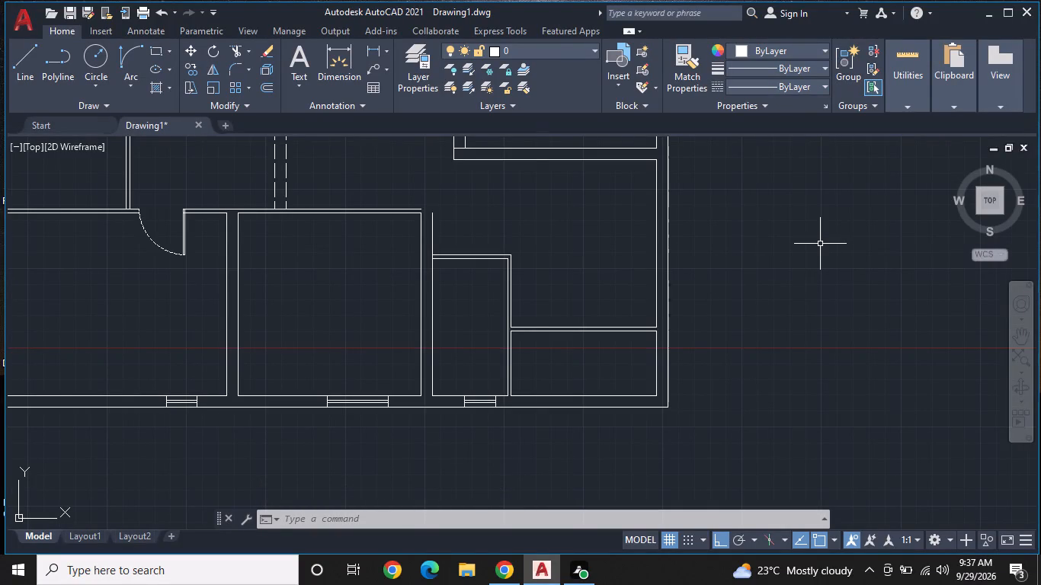
pyautogui.scroll(1, 820, 244)
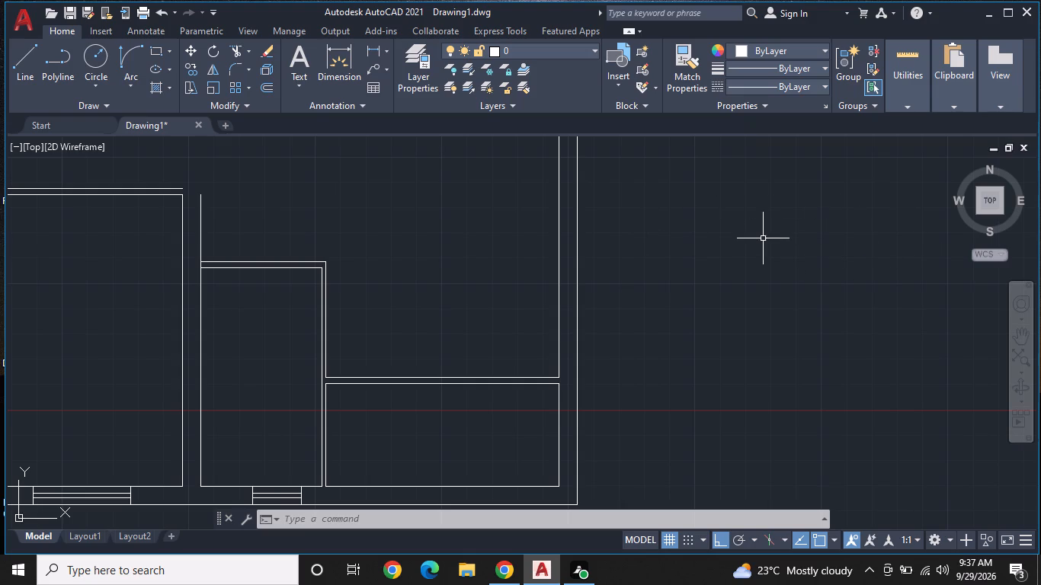
pyautogui.rightClick(782, 238)
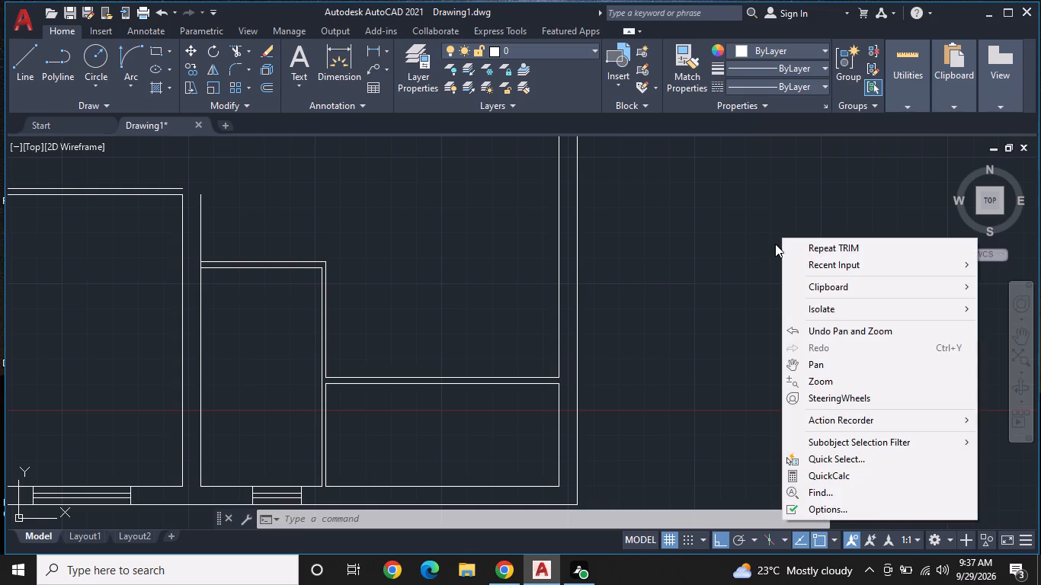
pyautogui.click(742, 246)
pyautogui.click(755, 205)
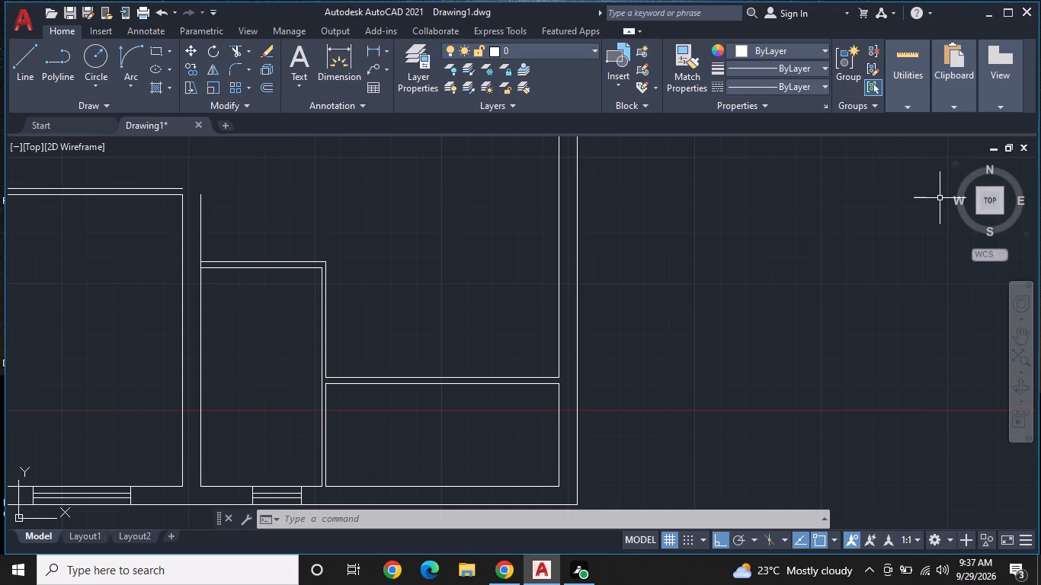
# Draw a line across the lower-right room's bottom wall, continue it about 3' below the wall, 5" leftward and back up to the wall.
pyautogui.moveTo(725, 283); pyautogui.dragTo(791, 286, button='middle')
pyautogui.moveTo(791, 286); pyautogui.dragTo(918, 213, button='middle')
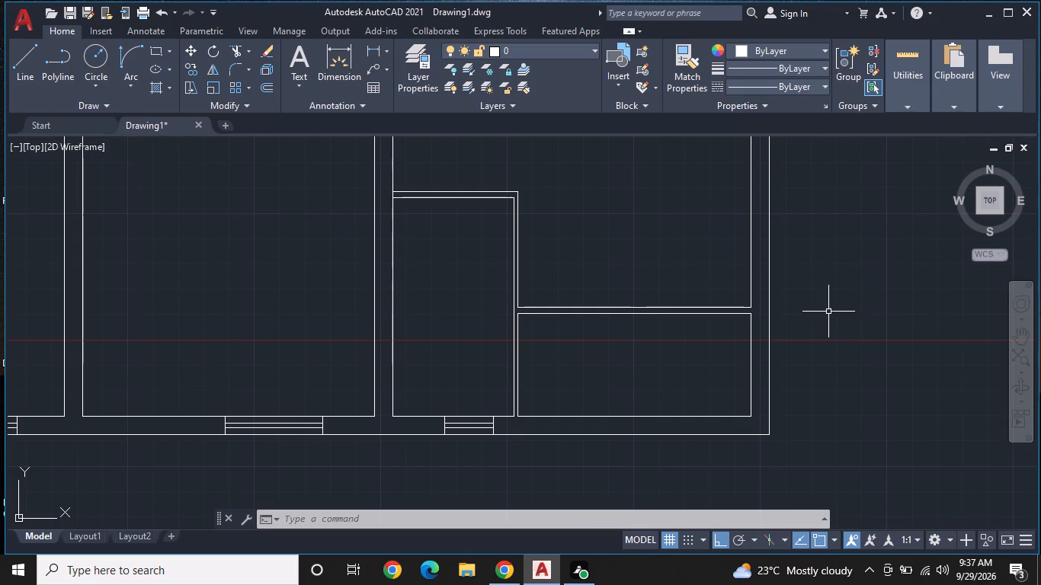
pyautogui.moveTo(729, 348); pyautogui.dragTo(756, 294, button='middle')
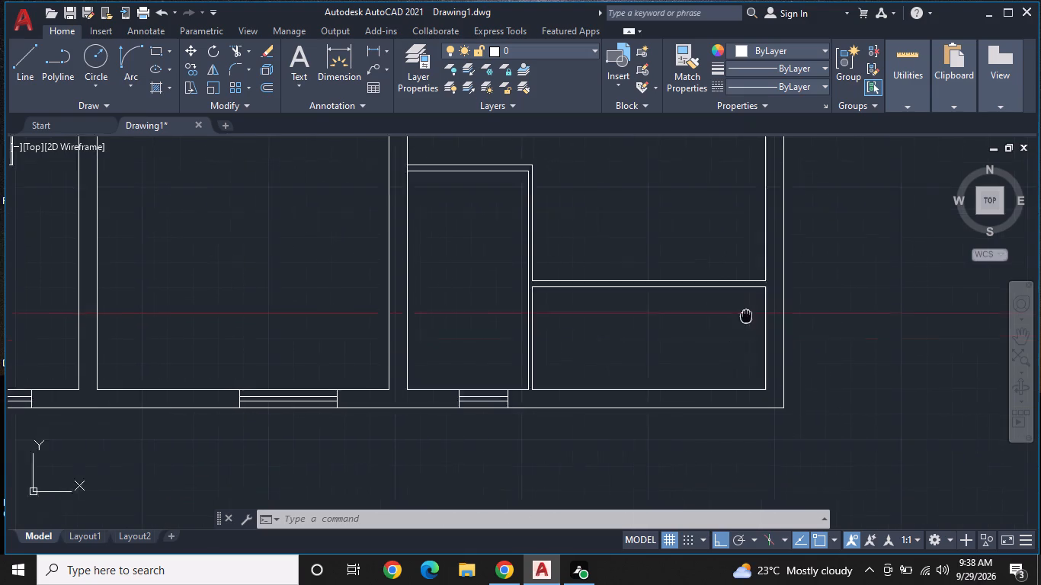
pyautogui.moveTo(756, 294); pyautogui.dragTo(792, 190, button='middle')
pyautogui.moveTo(680, 310); pyautogui.dragTo(734, 286, button='middle')
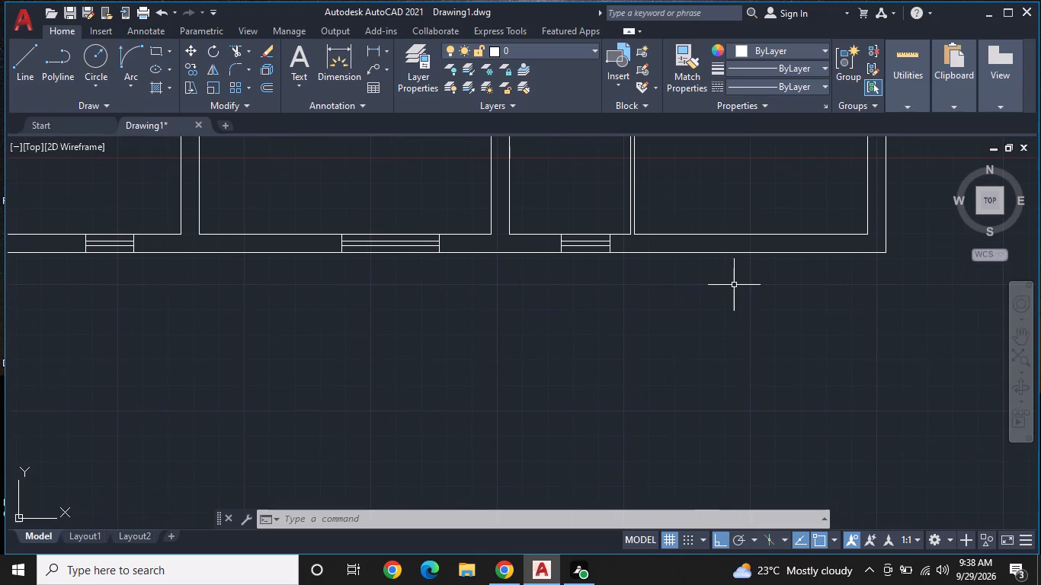
pyautogui.write('L')
pyautogui.press('space')
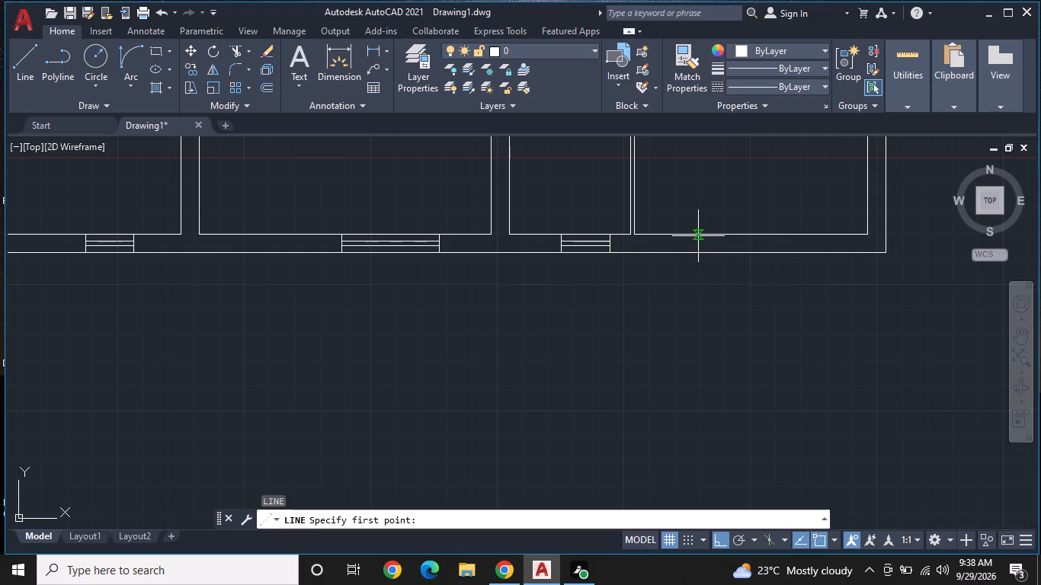
pyautogui.click(698, 236)
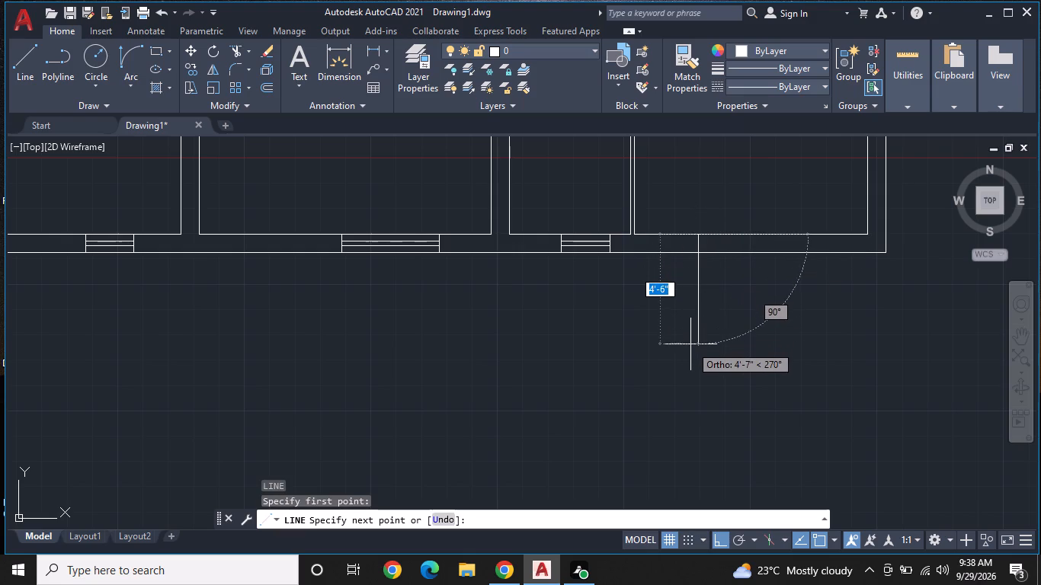
pyautogui.scroll(1, 714, 257)
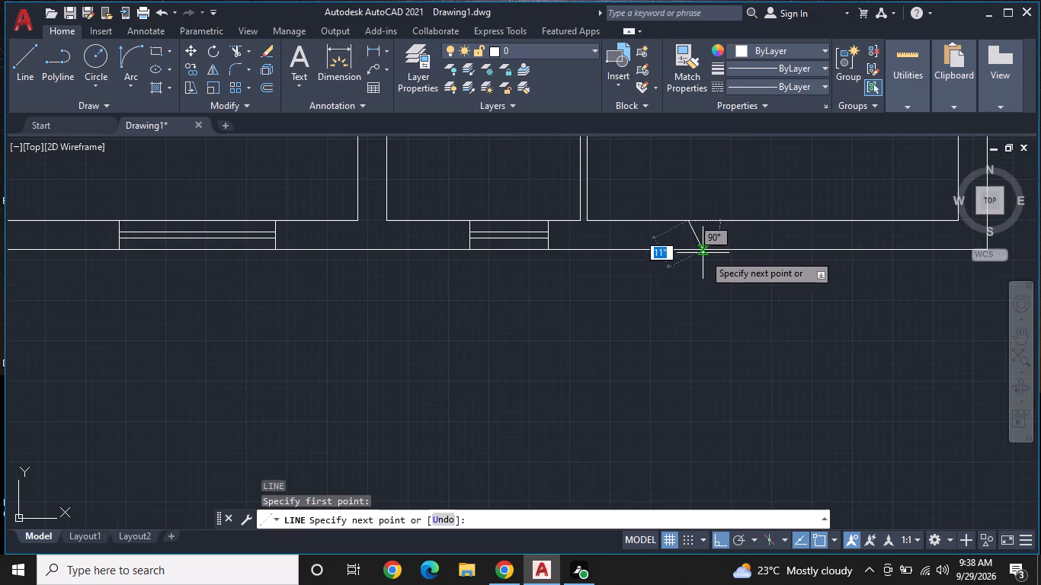
pyautogui.click(684, 249)
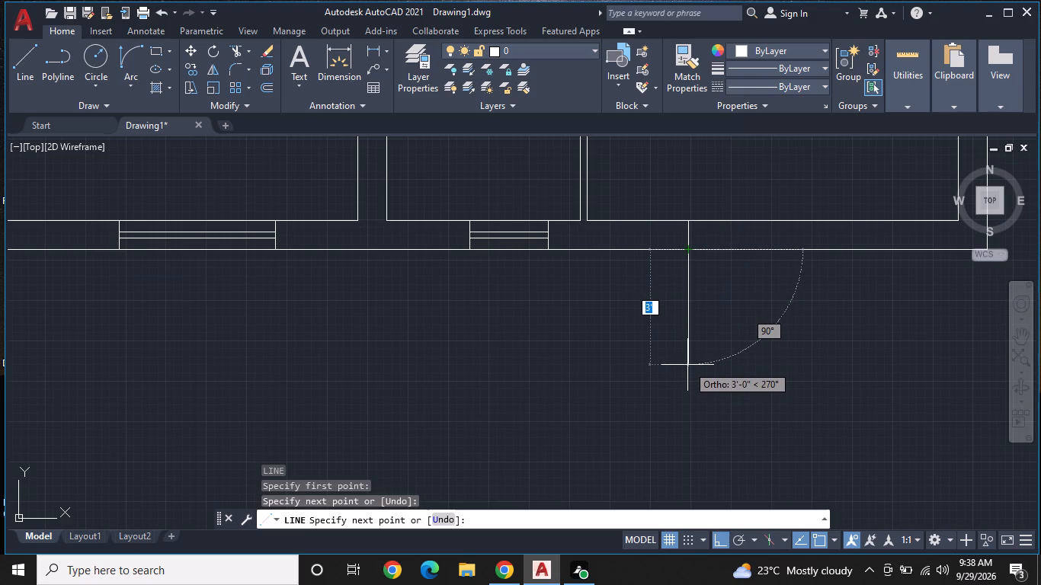
pyautogui.click(687, 365)
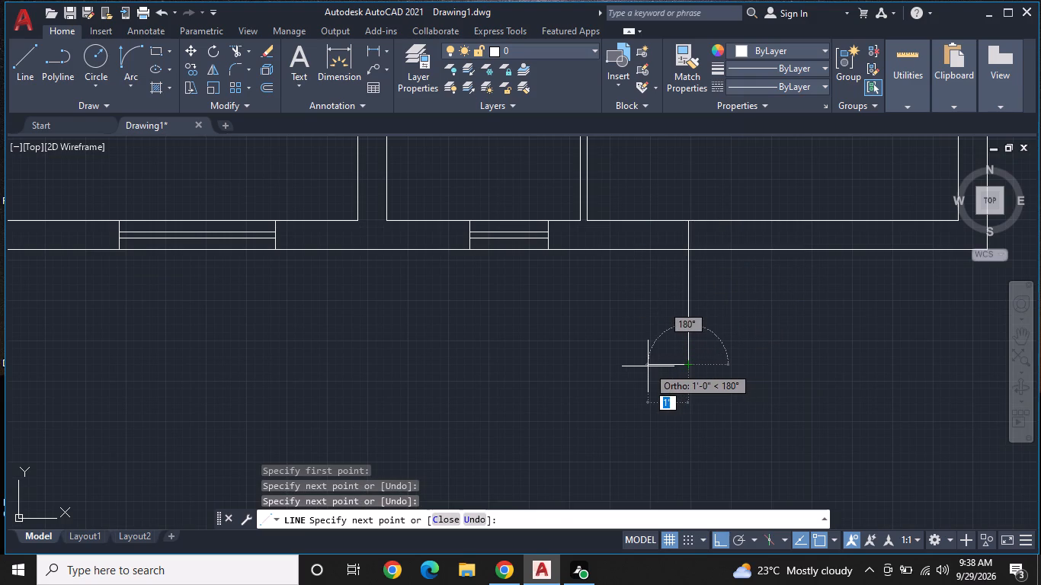
pyautogui.write('5"')
pyautogui.press('Return')
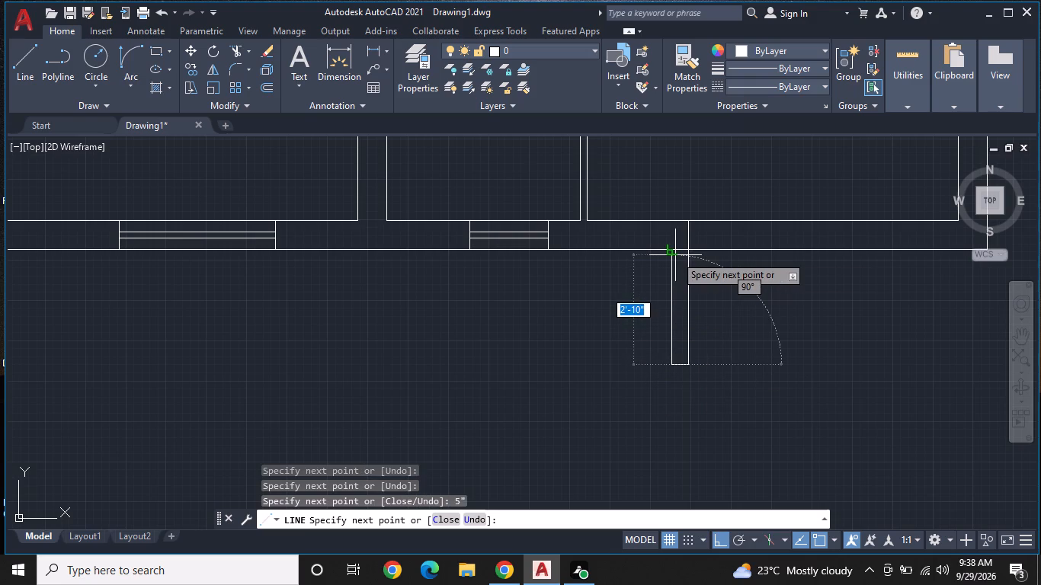
pyautogui.scroll(1, 675, 255)
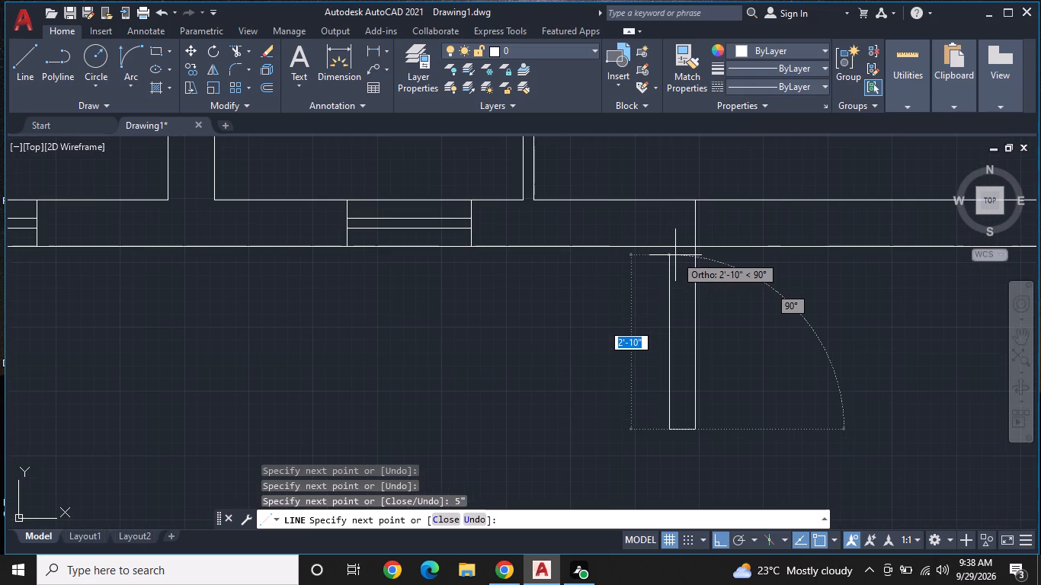
pyautogui.click(671, 249)
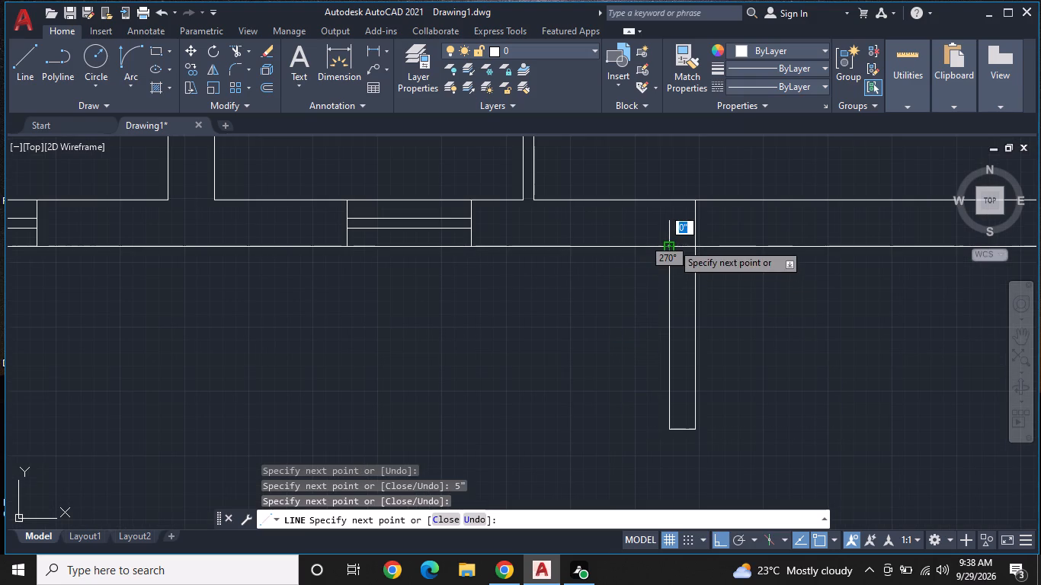
pyautogui.press('Escape')
# Draw a line 3' down from the bottom wall's outer face, in line with the narrow room's left wall, and start a rightward segment of 9.
pyautogui.scroll(-1, 672, 245)
pyautogui.moveTo(704, 303); pyautogui.dragTo(770, 277, button='middle')
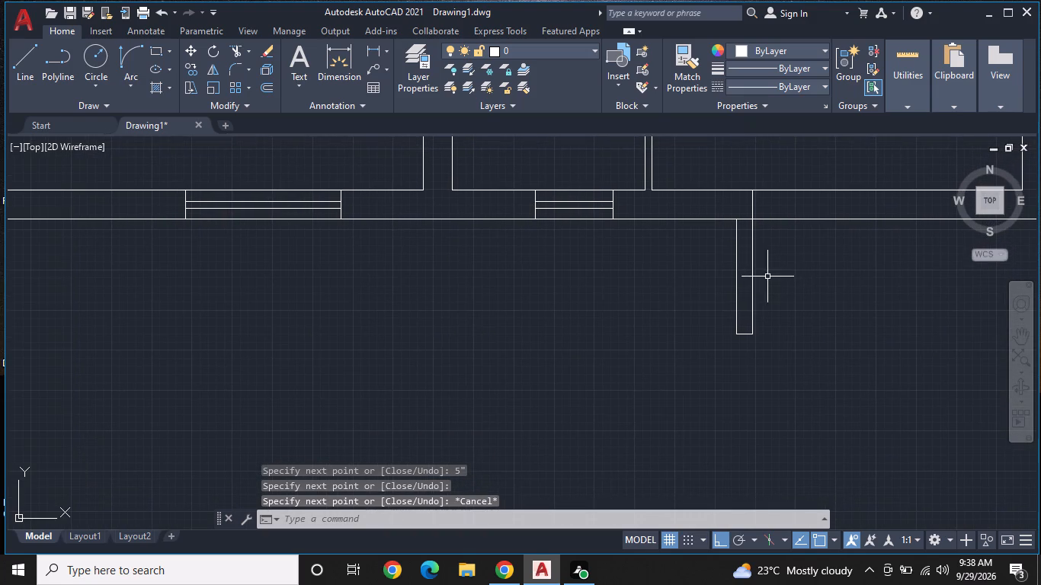
pyautogui.moveTo(666, 308); pyautogui.dragTo(729, 299, button='middle')
pyautogui.moveTo(735, 299); pyautogui.dragTo(781, 290, button='middle')
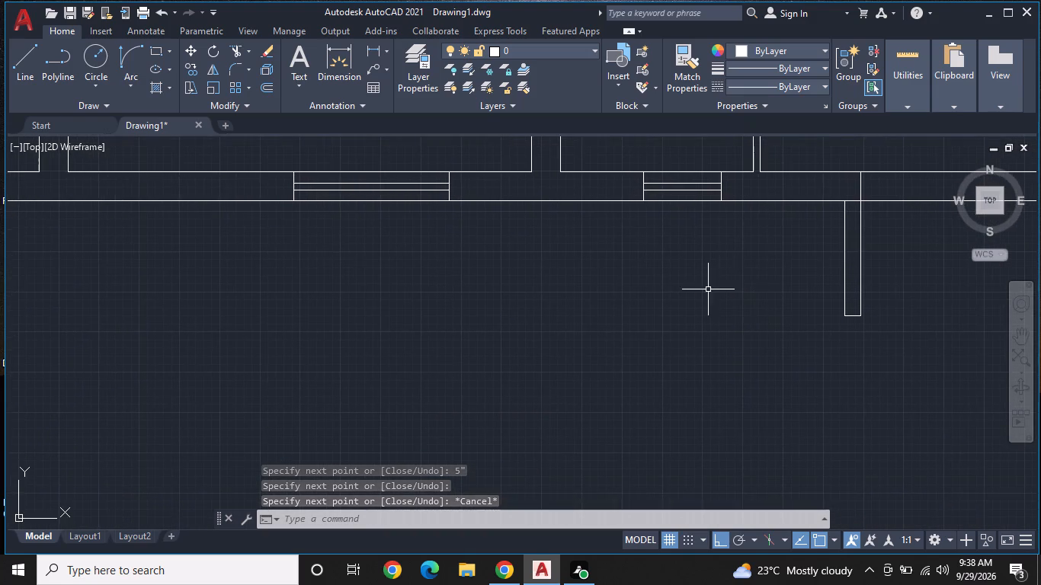
pyautogui.moveTo(709, 292); pyautogui.dragTo(758, 337, button='middle')
pyautogui.write('L')
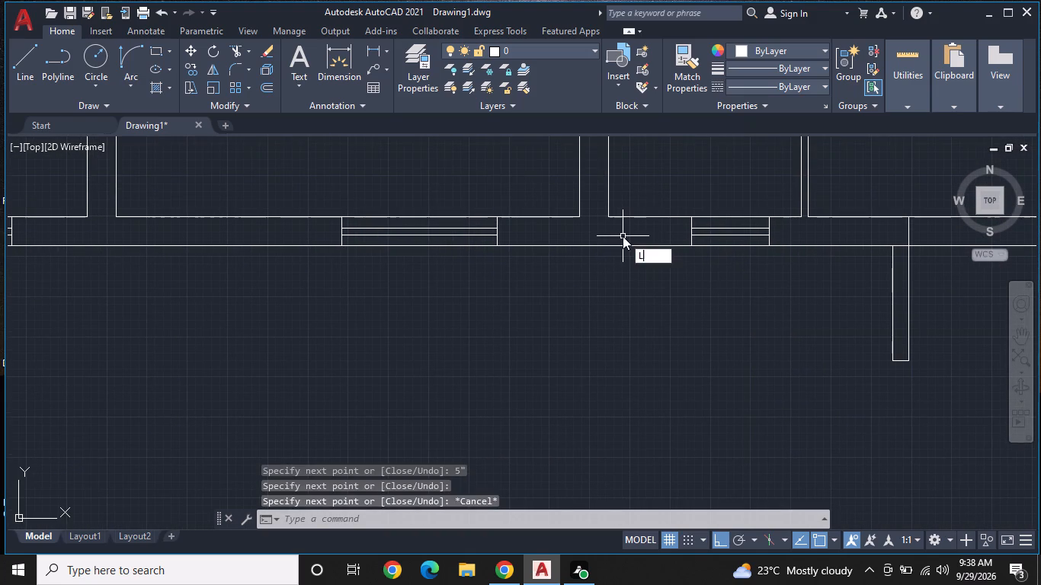
pyautogui.press('space')
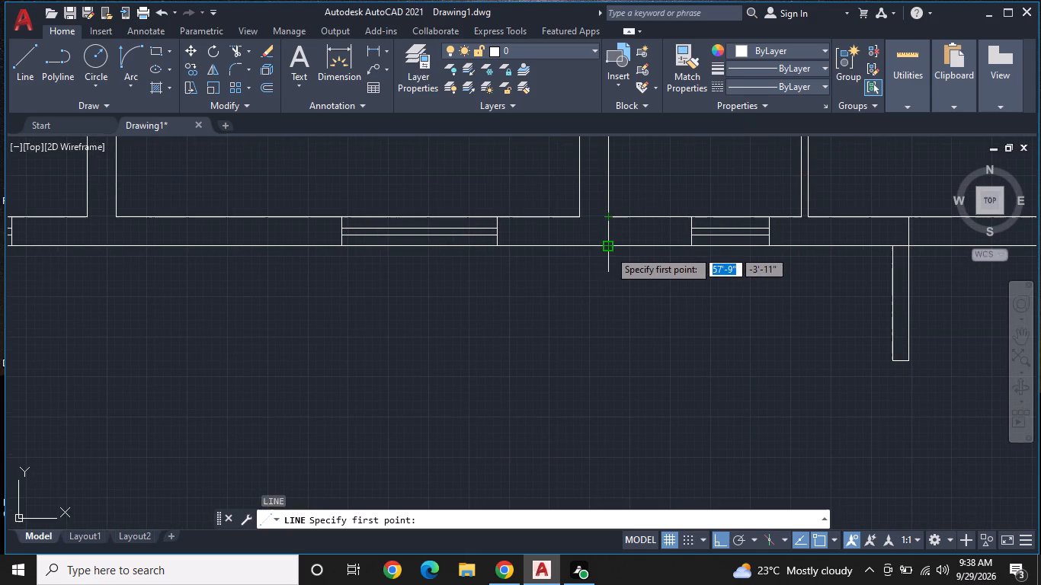
pyautogui.click(609, 250)
pyautogui.scroll(2, 601, 171)
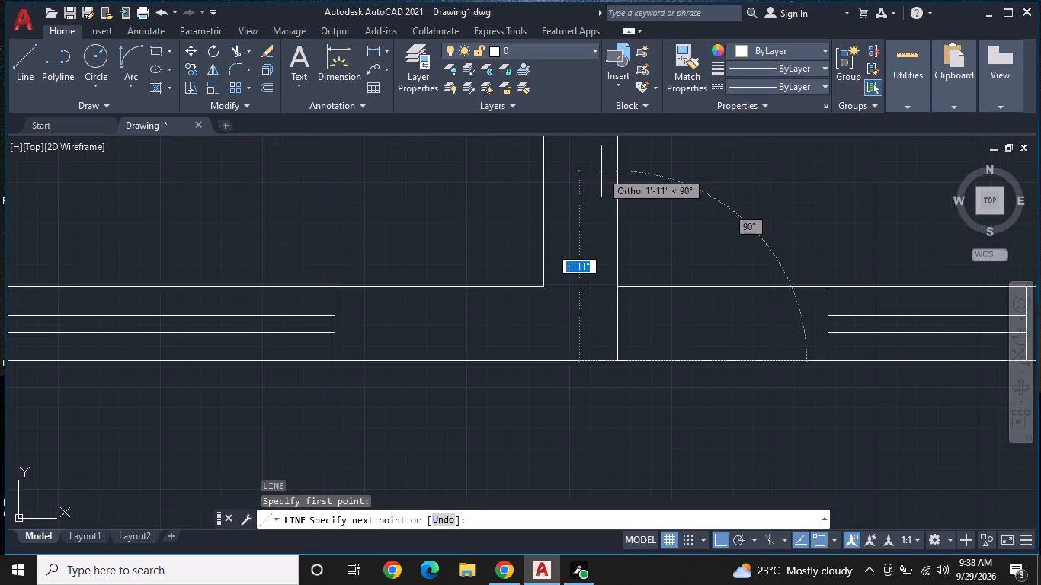
pyautogui.scroll(3, 601, 171)
pyautogui.scroll(-3, 625, 251)
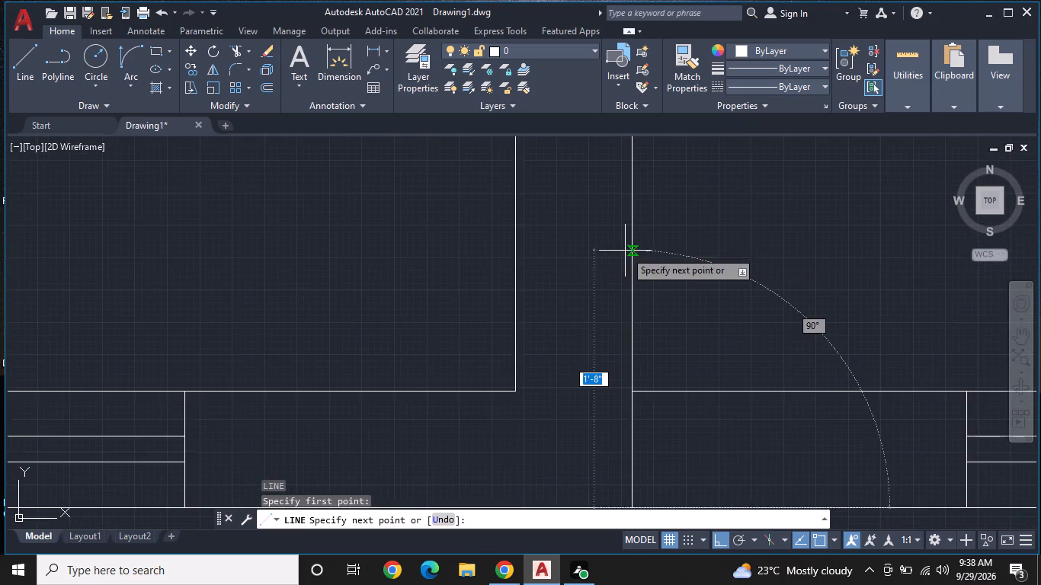
pyautogui.scroll(-2, 625, 251)
pyautogui.moveTo(623, 365); pyautogui.dragTo(639, 289, button='middle')
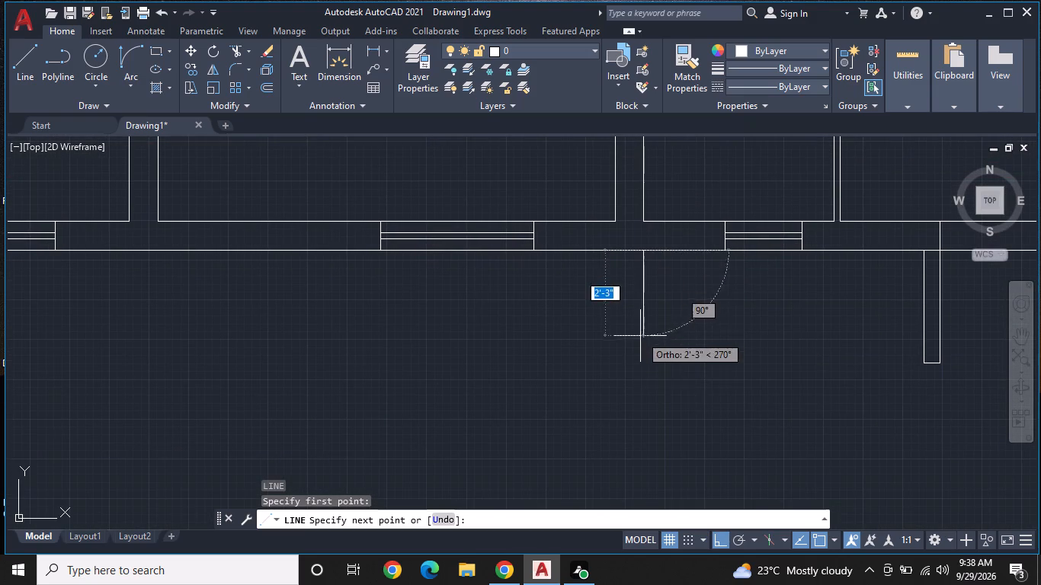
pyautogui.press('3')
pyautogui.press("'")
pyautogui.press('Return')
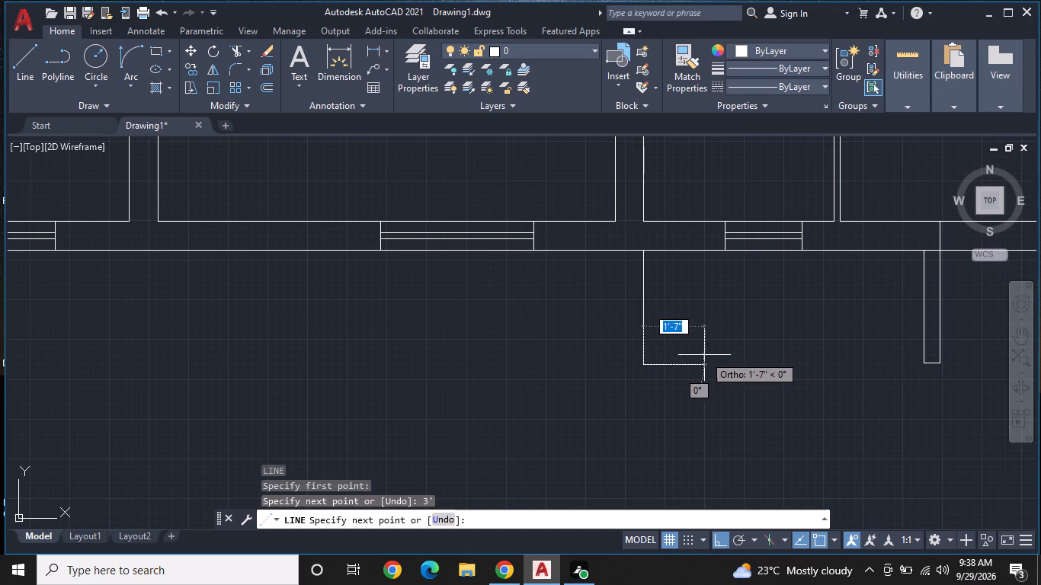
pyautogui.press('9')
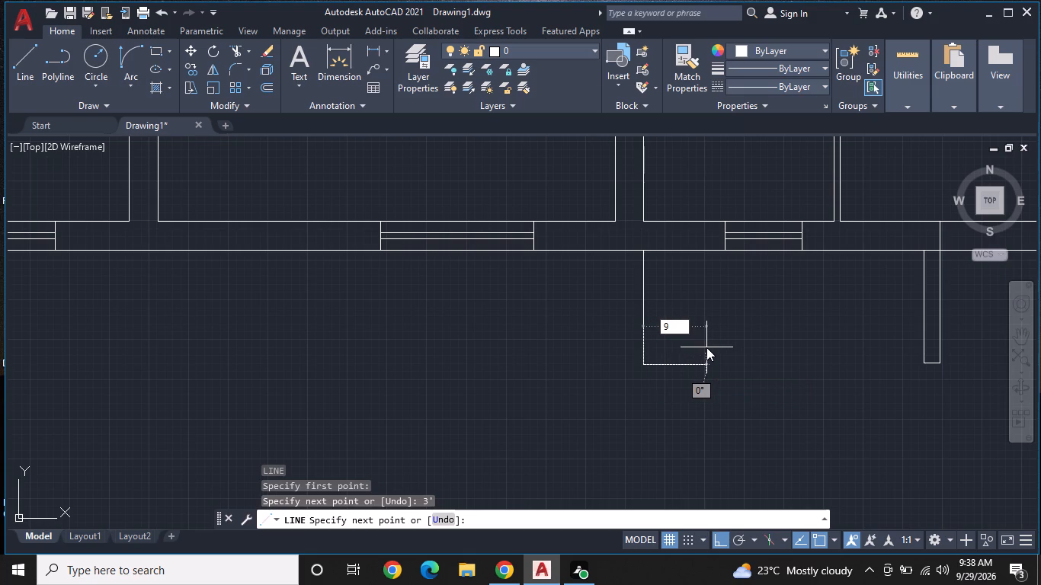
# Continue the line below the outer wall with segments 9" rightward, 3" up and 4" back leftward, and end it.
pyautogui.hotkey('shift', '"')
pyautogui.press('Return')
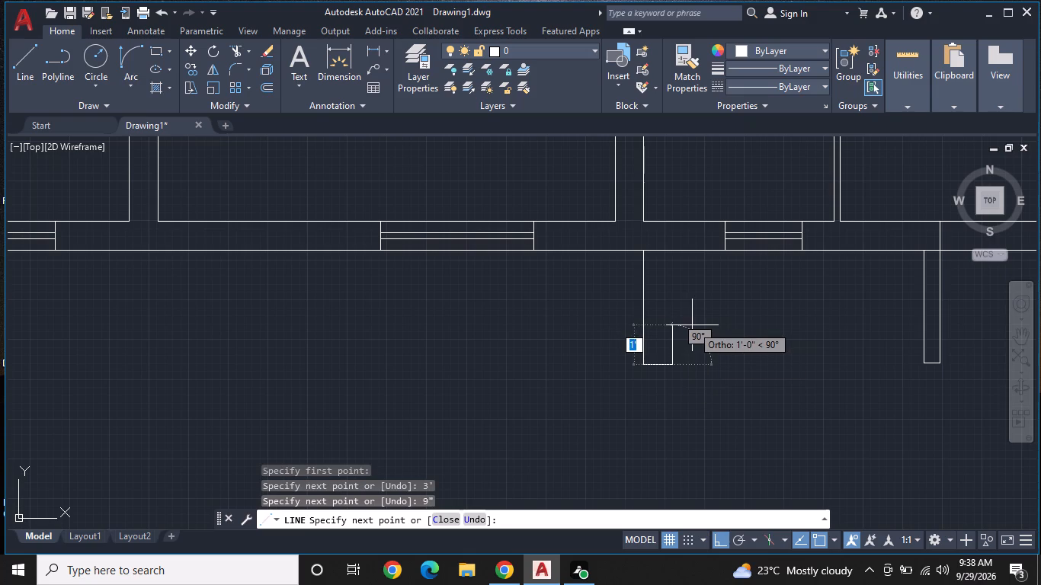
pyautogui.write('3"')
pyautogui.press('Return')
pyautogui.scroll(2, 649, 357)
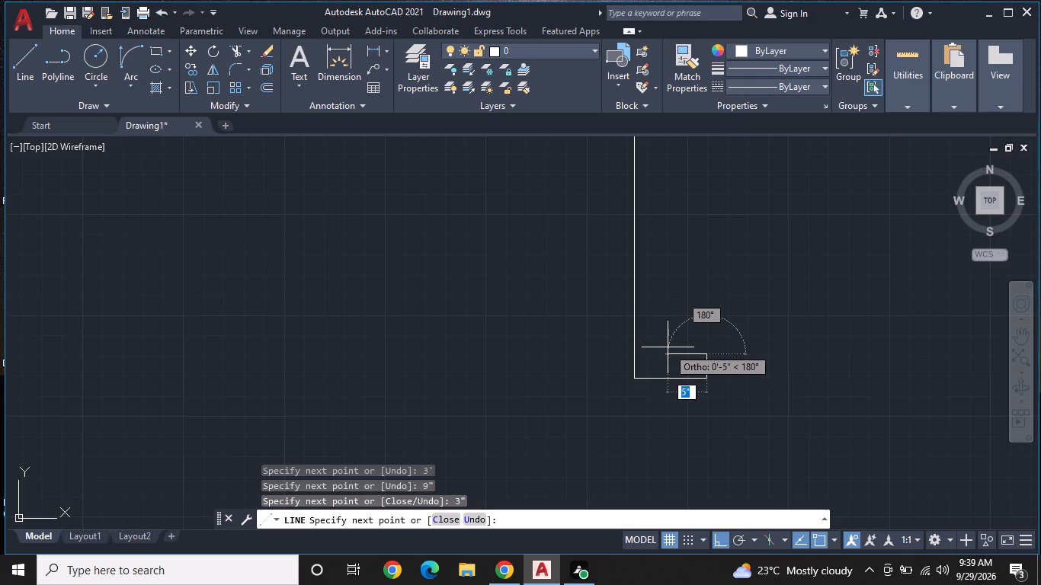
pyautogui.write('4"')
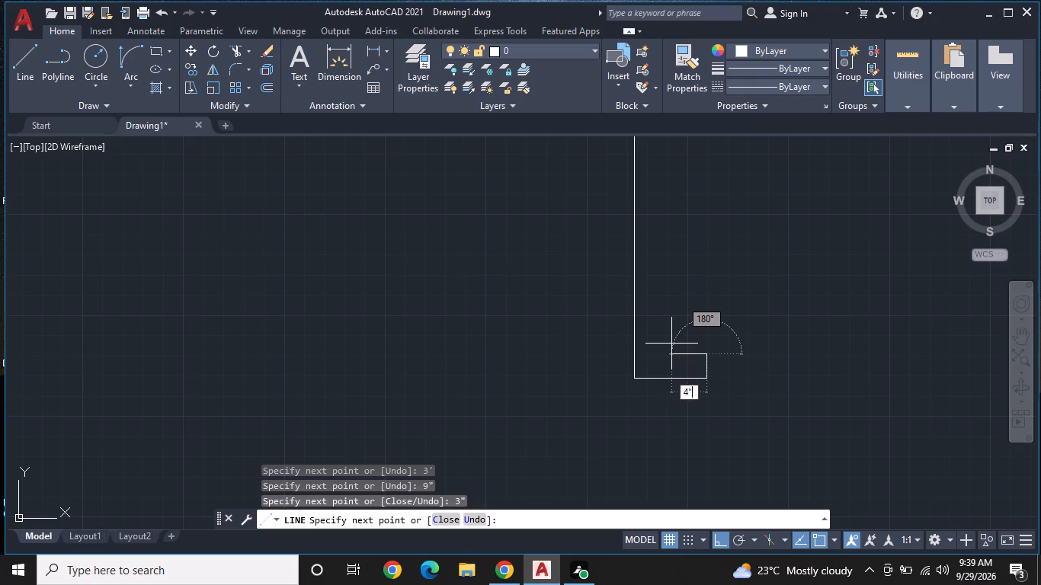
pyautogui.press('Return')
pyautogui.moveTo(686, 235); pyautogui.dragTo(661, 401, button='middle')
pyautogui.scroll(-1, 661, 402)
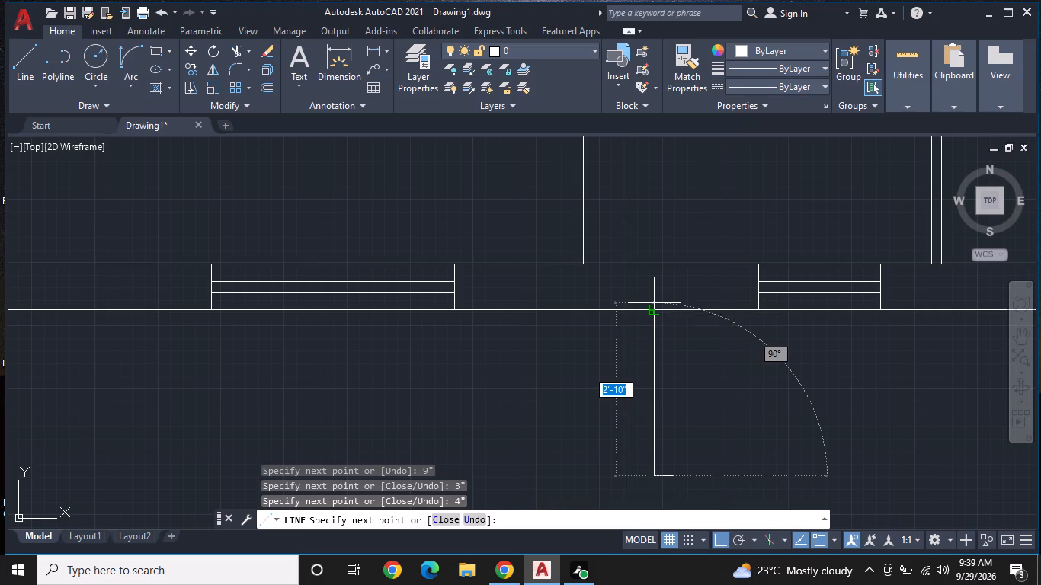
pyautogui.press('Escape')
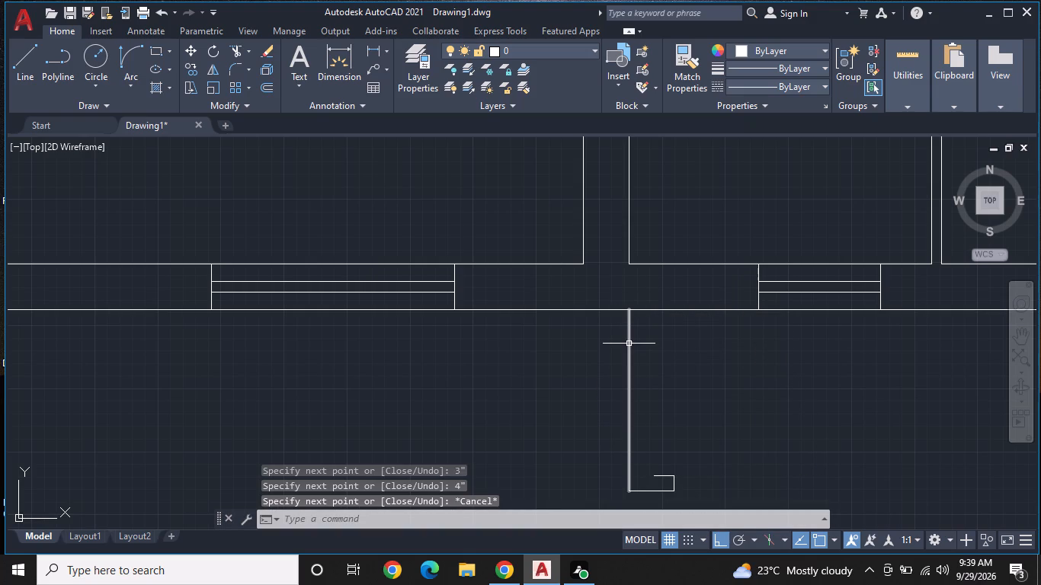
# Move the 3' vertical line 9" left along the outer wall, in line with the neighbouring larger room's right wall face.
pyautogui.click(627, 344)
pyautogui.rightClick(628, 344)
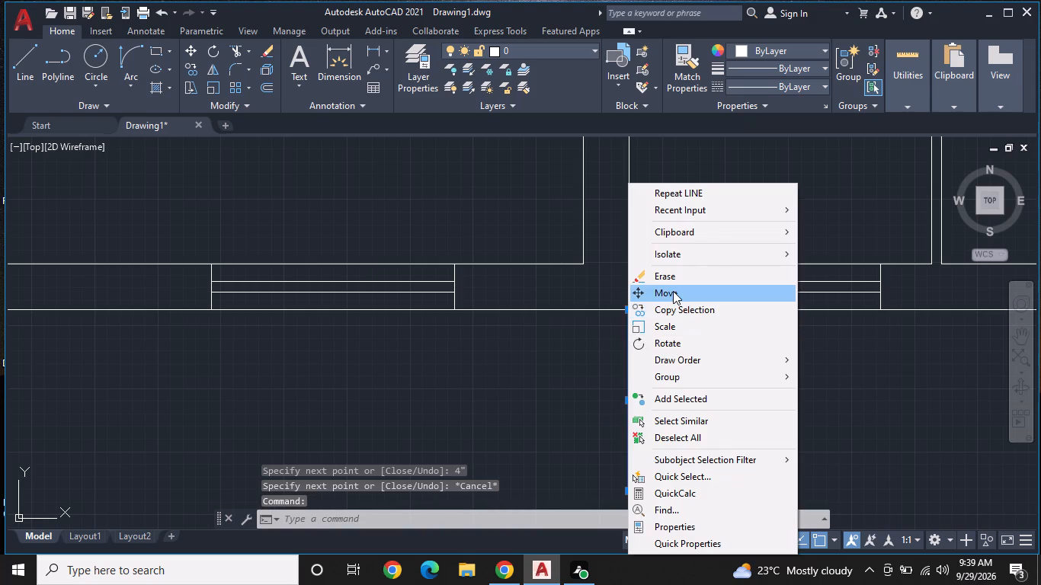
pyautogui.click(673, 290)
pyautogui.click(633, 312)
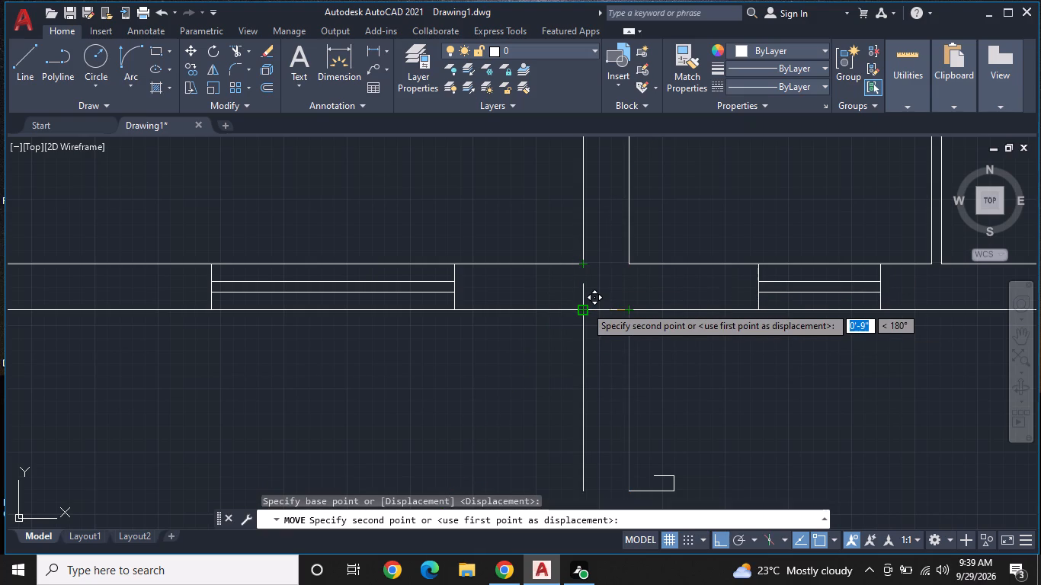
pyautogui.click(587, 308)
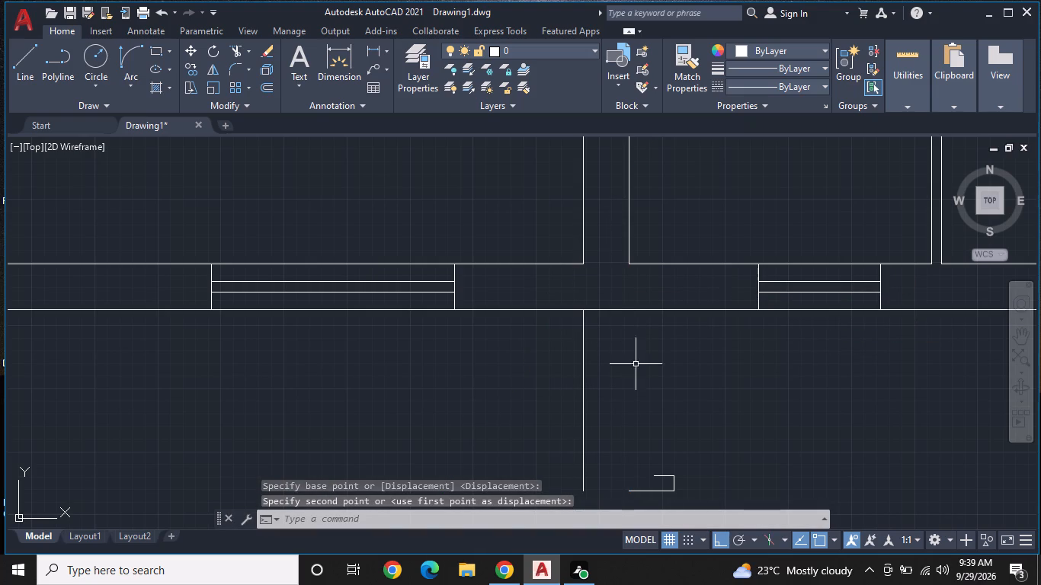
# Move the small hook of three lines so its lower-left corner meets the bottom end of the 3' vertical line.
pyautogui.moveTo(663, 358); pyautogui.dragTo(681, 312, button='middle')
pyautogui.click(706, 465)
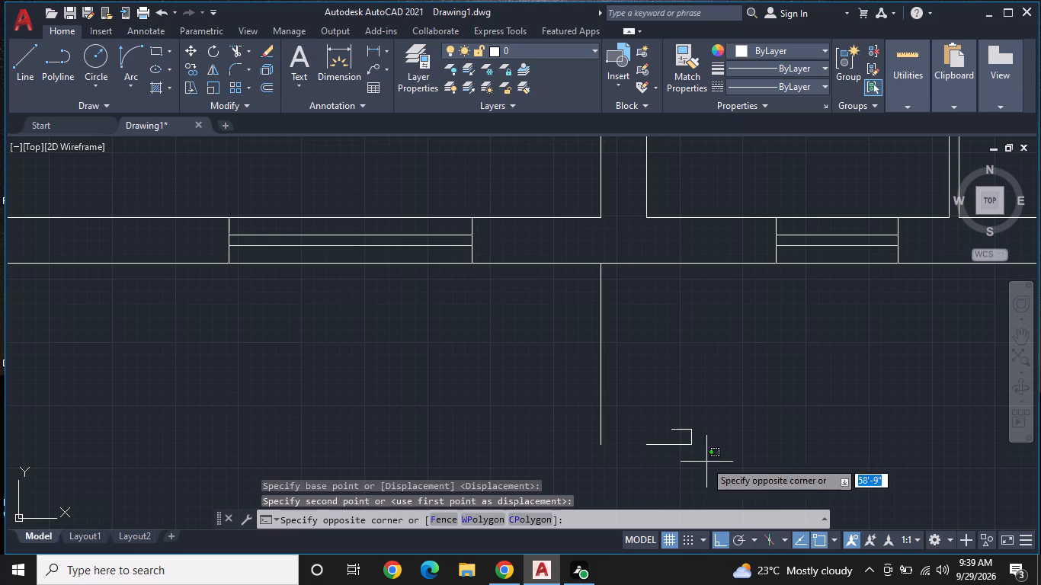
pyautogui.click(646, 398)
pyautogui.rightClick(646, 398)
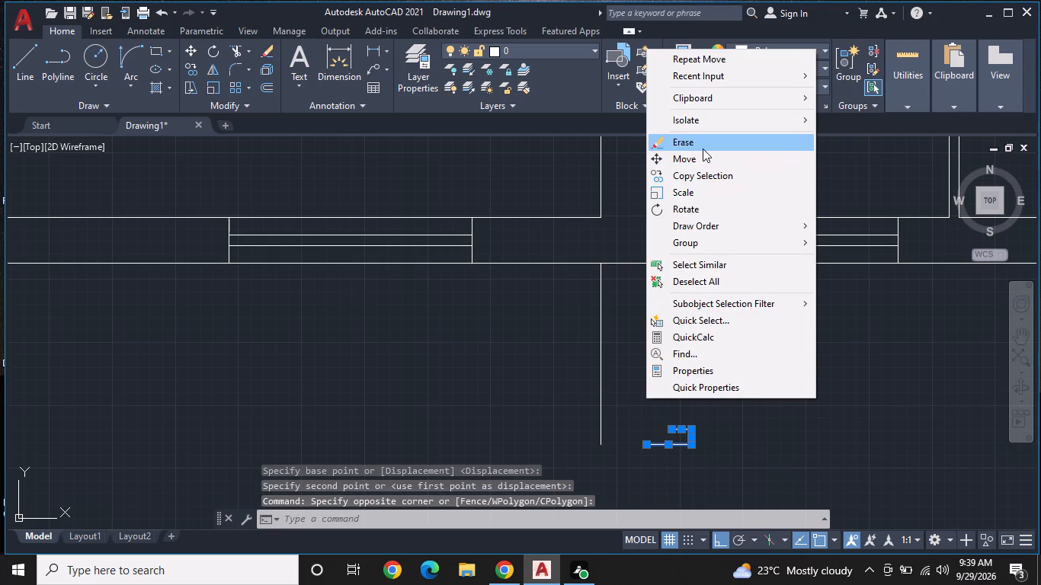
pyautogui.click(700, 160)
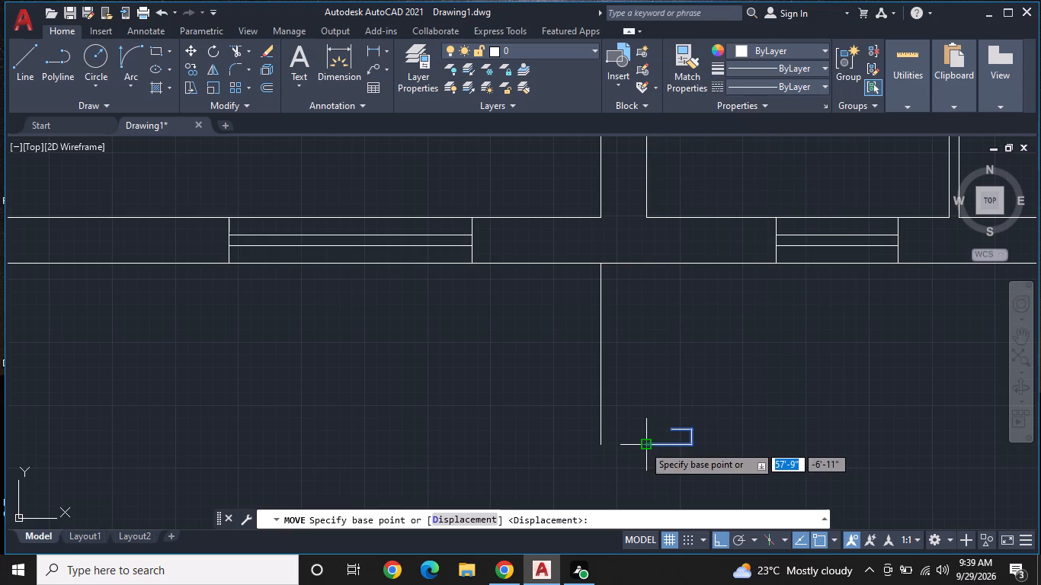
pyautogui.doubleClick(643, 445)
pyautogui.click(604, 444)
pyautogui.press('Escape')
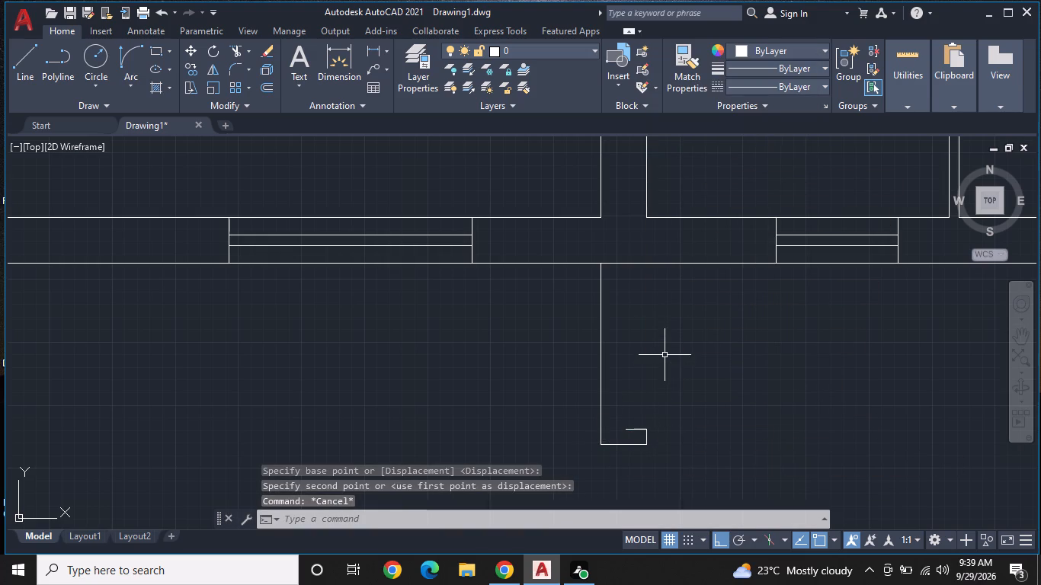
# Draw the projection's right side as a line about 2'-7" long, from just above the hook up to the outer wall.
pyautogui.moveTo(666, 359); pyautogui.dragTo(654, 384, button='middle')
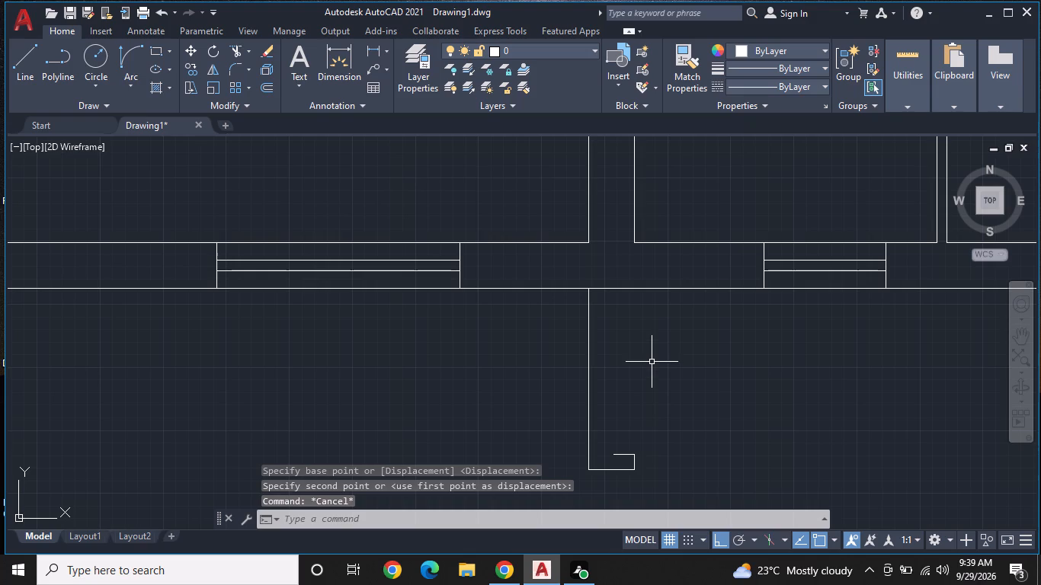
pyautogui.moveTo(681, 361); pyautogui.dragTo(681, 361, button='middle')
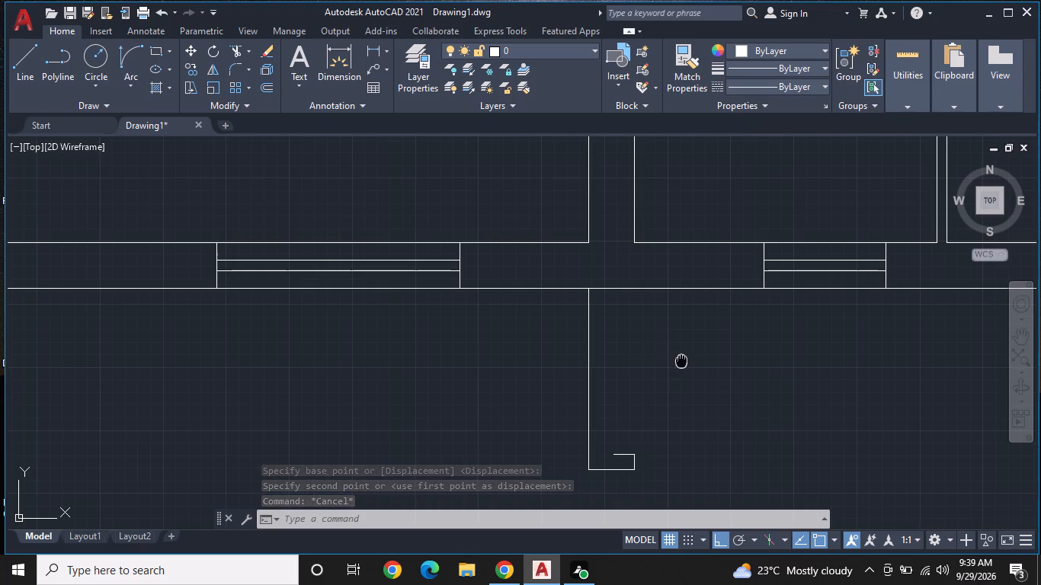
pyautogui.moveTo(681, 361); pyautogui.dragTo(664, 362, button='middle')
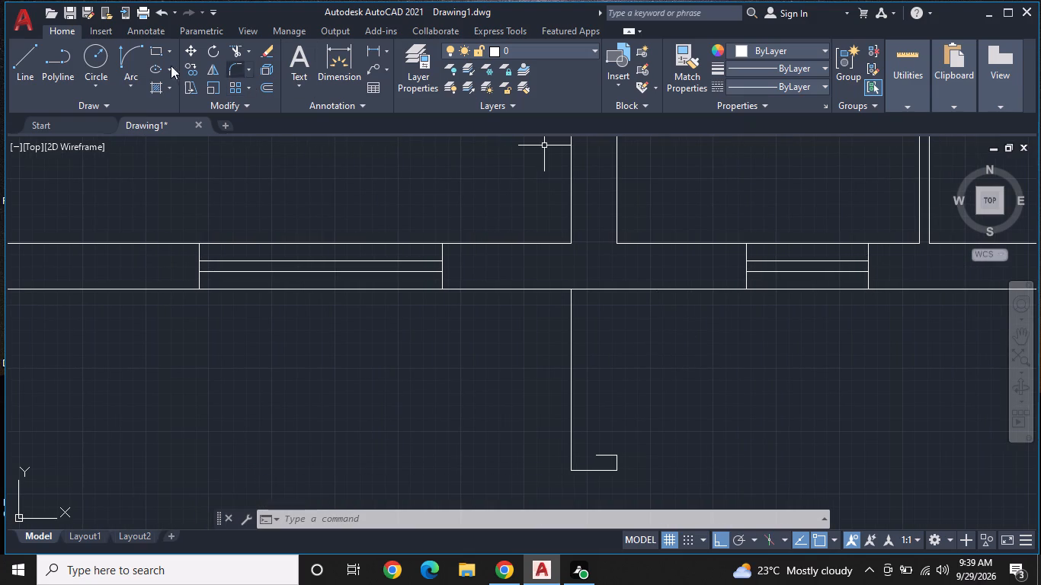
pyautogui.click(36, 55)
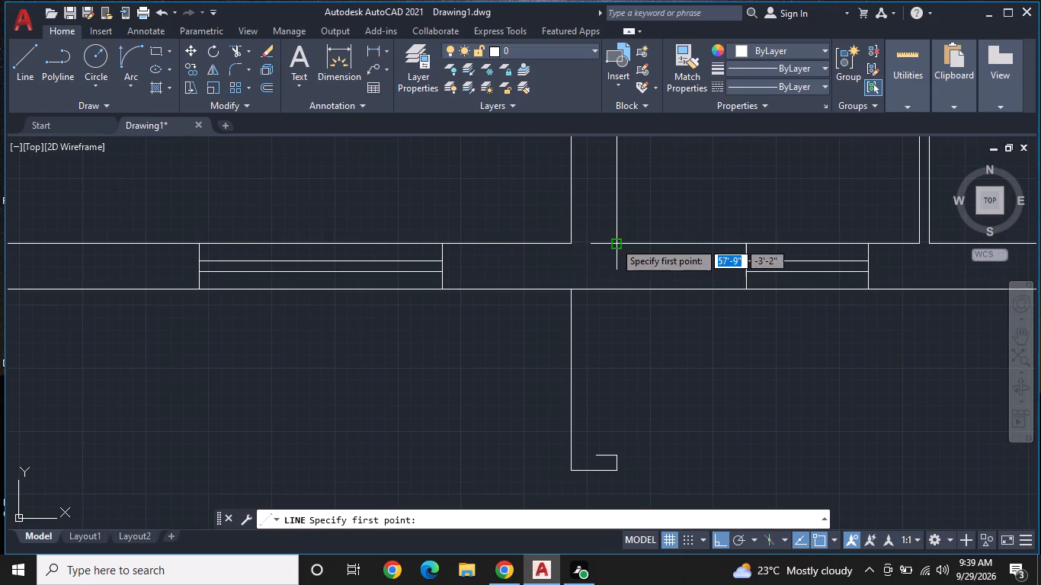
pyautogui.doubleClick(619, 318)
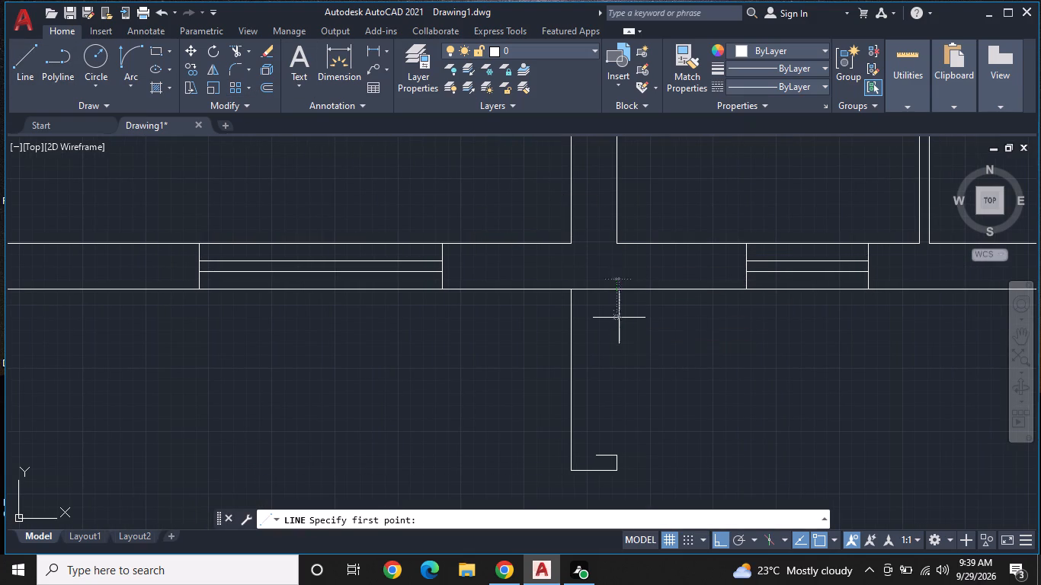
pyautogui.click(618, 447)
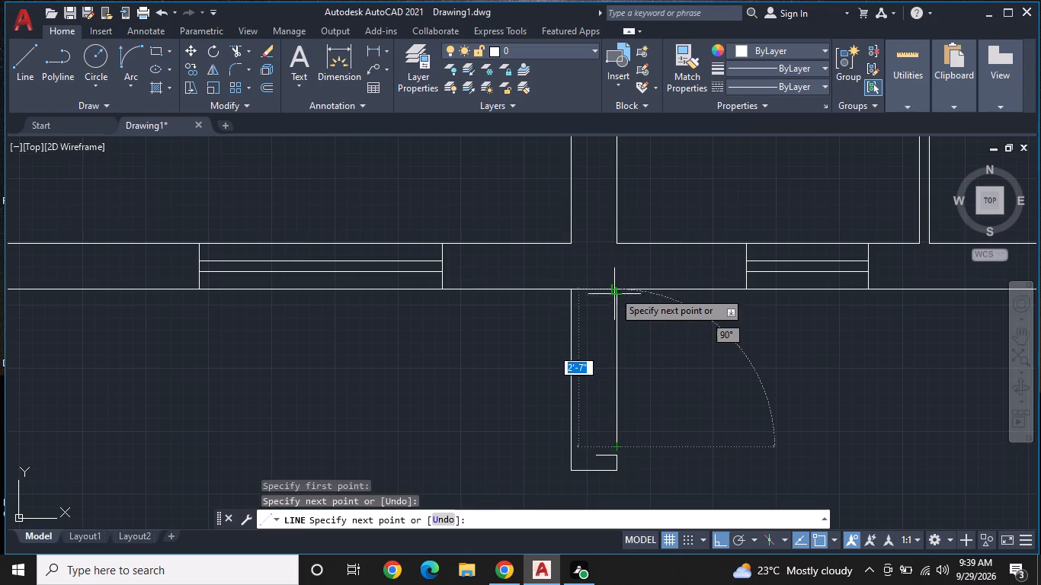
pyautogui.click(620, 294)
pyautogui.press('Escape')
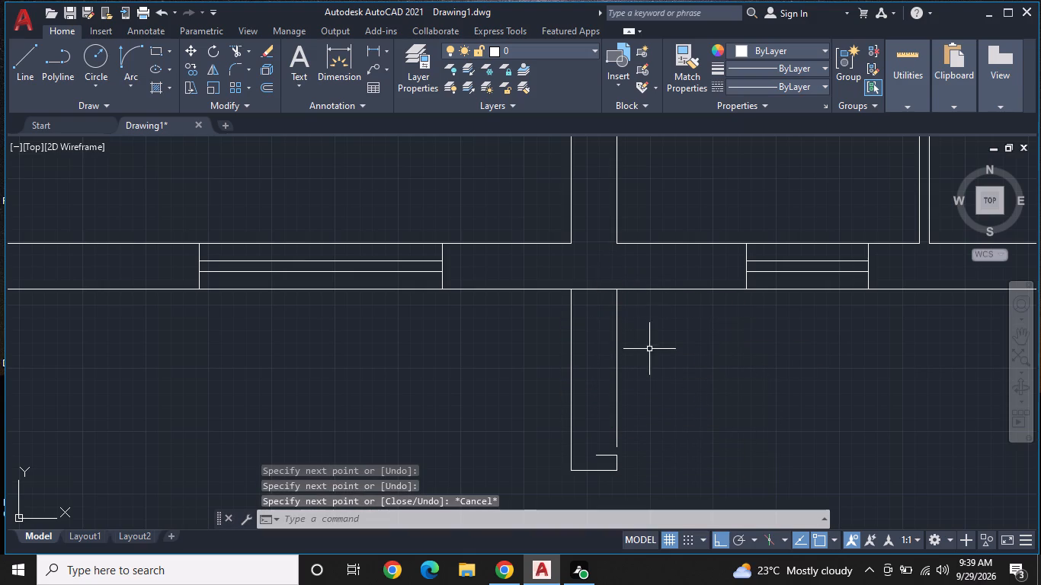
# Erase the hook's 4" horizontal line and its 3" vertical line at the projection's bottom.
pyautogui.moveTo(649, 372); pyautogui.dragTo(567, 243, button='middle')
pyautogui.click(526, 325)
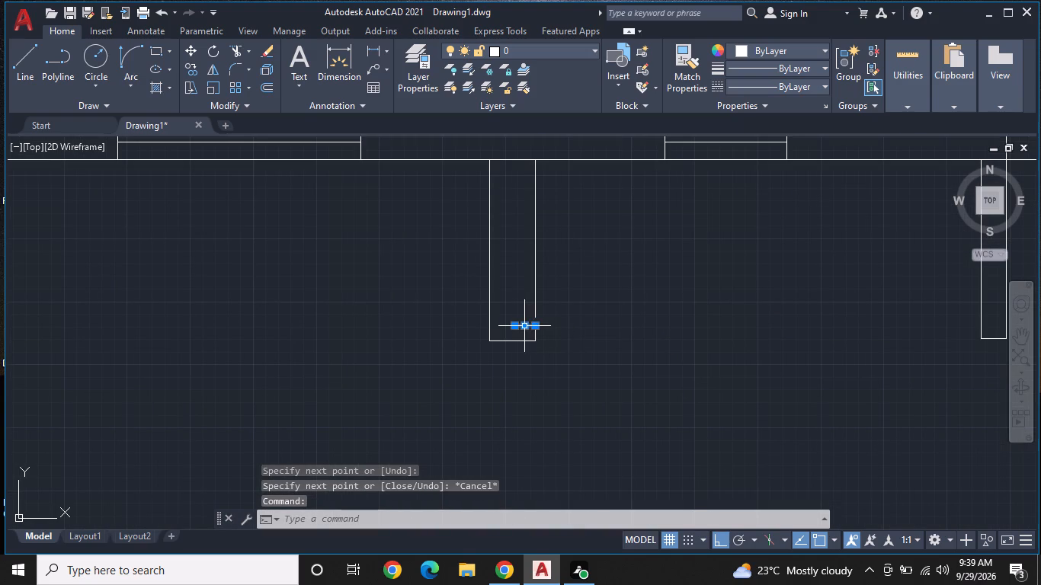
pyautogui.rightClick(526, 325)
pyautogui.click(572, 280)
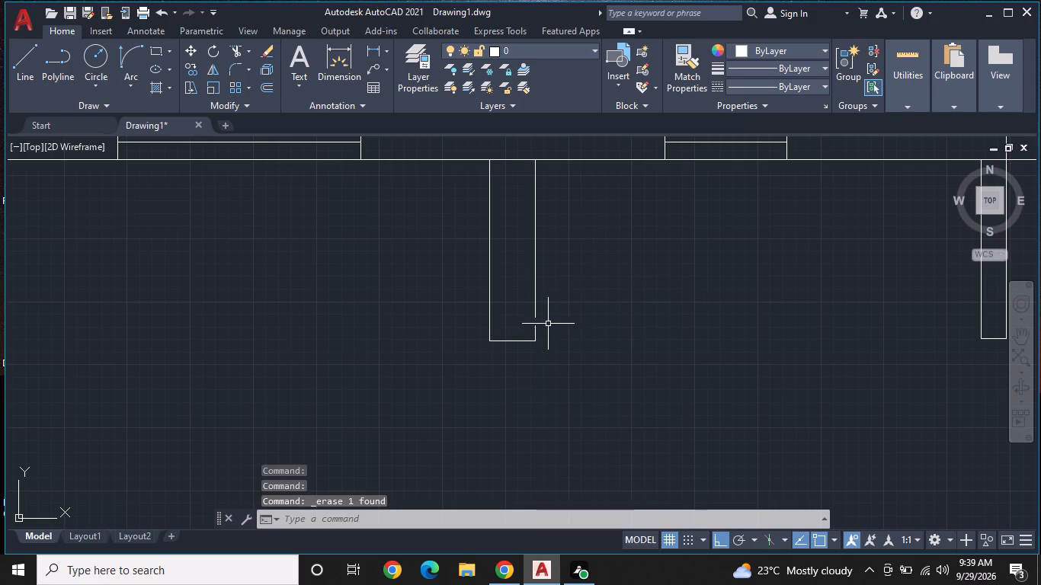
pyautogui.click(534, 331)
pyautogui.rightClick(533, 331)
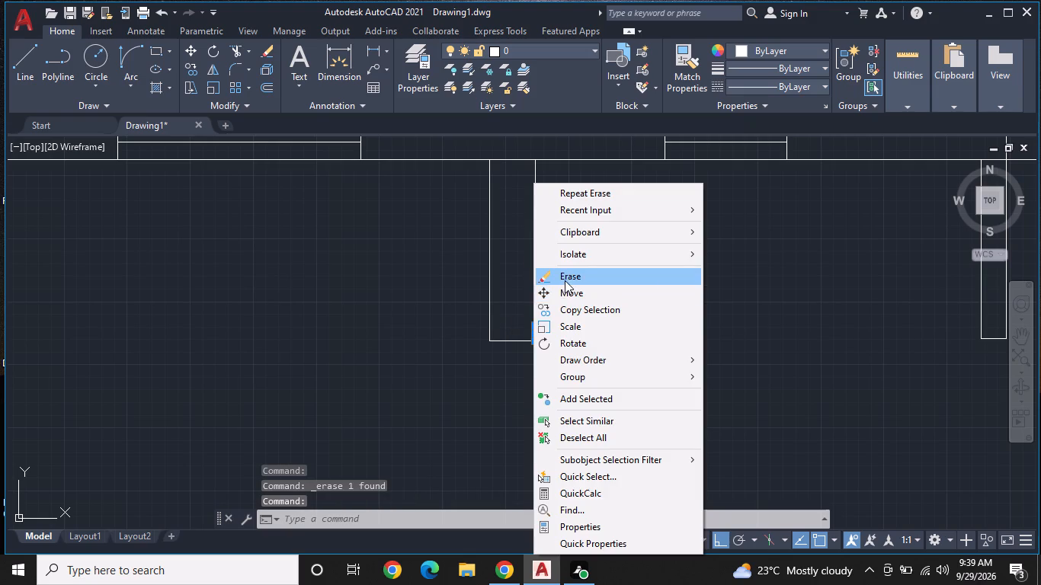
pyautogui.click(565, 280)
# Draw the projection's foot from its bottom-right corner: about 11" rightward, about 5" up, and back to the right side's lower end.
pyautogui.click(26, 54)
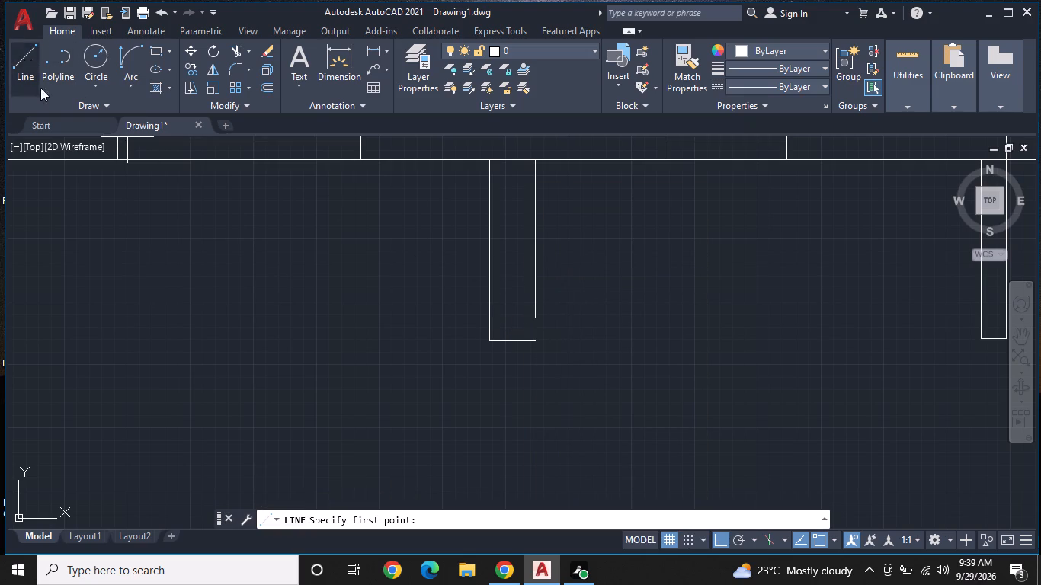
pyautogui.click(535, 344)
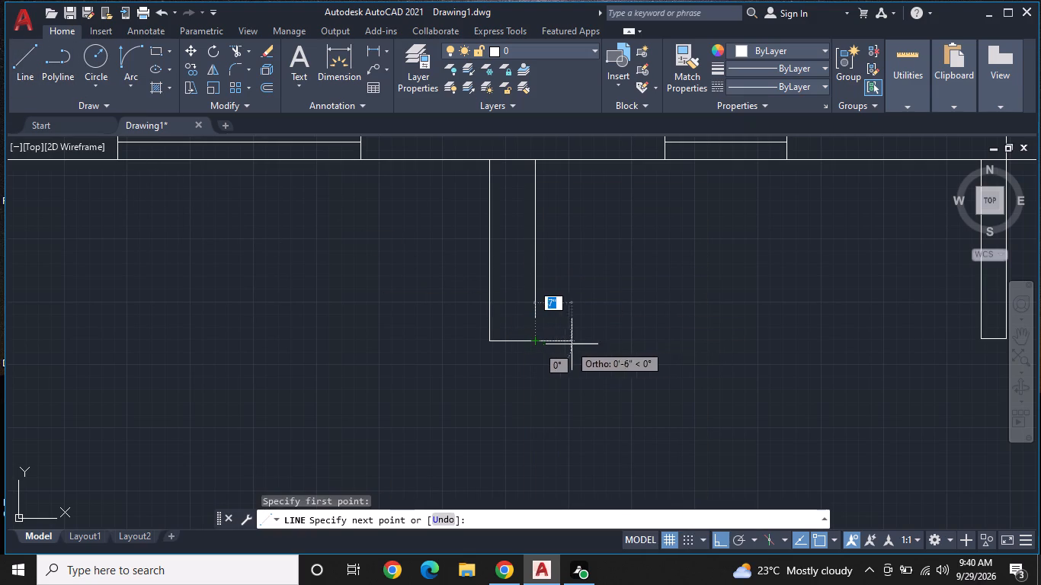
pyautogui.click(589, 344)
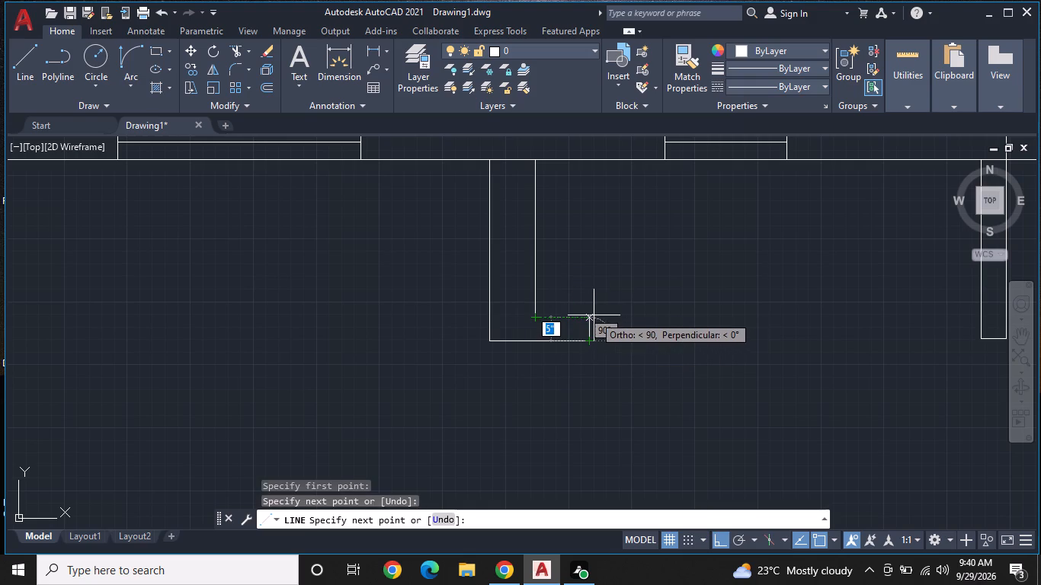
pyautogui.click(589, 318)
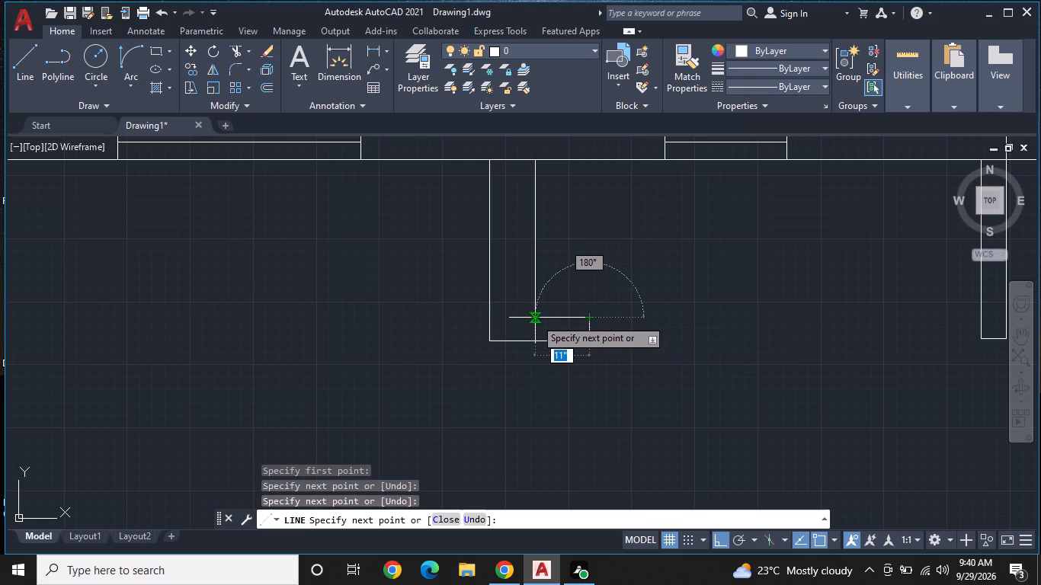
pyautogui.click(532, 318)
pyautogui.press('Escape')
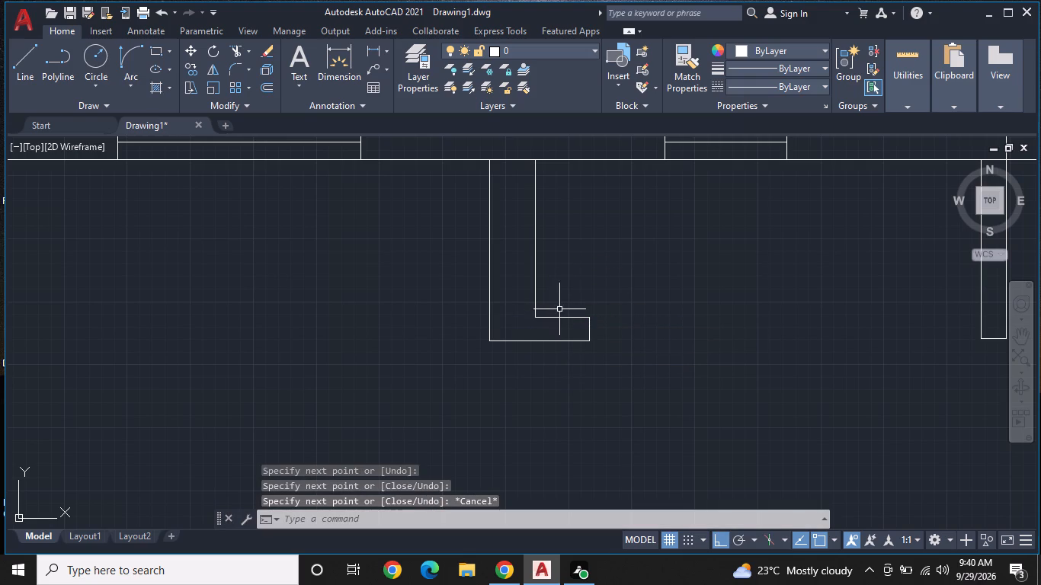
# Draw two lines about 6'-6" long from the foot's upper and lower corners across to the narrow right projection's left side.
pyautogui.moveTo(722, 334); pyautogui.dragTo(530, 340, button='middle')
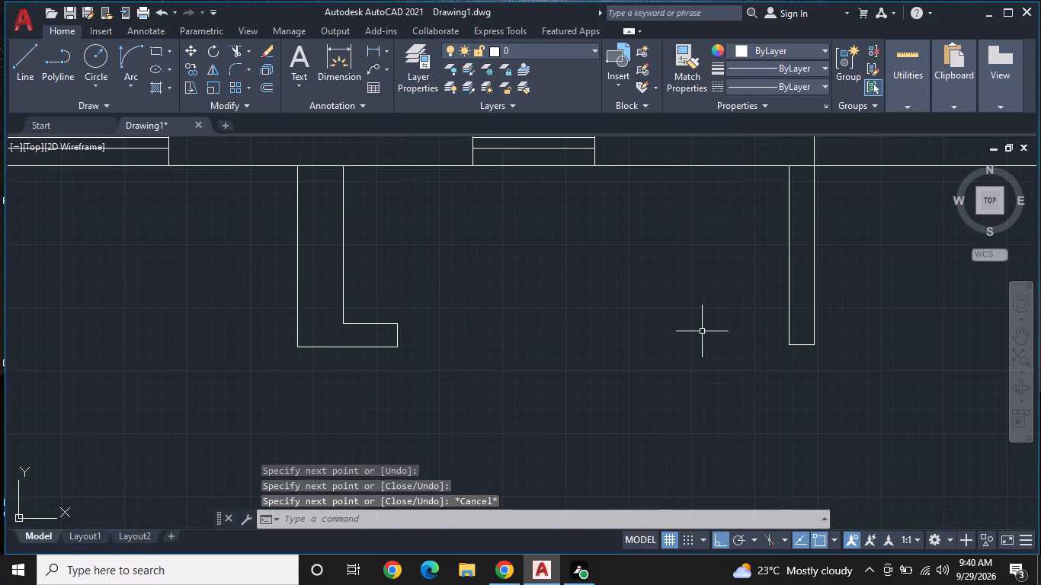
pyautogui.moveTo(702, 331); pyautogui.dragTo(633, 334, button='middle')
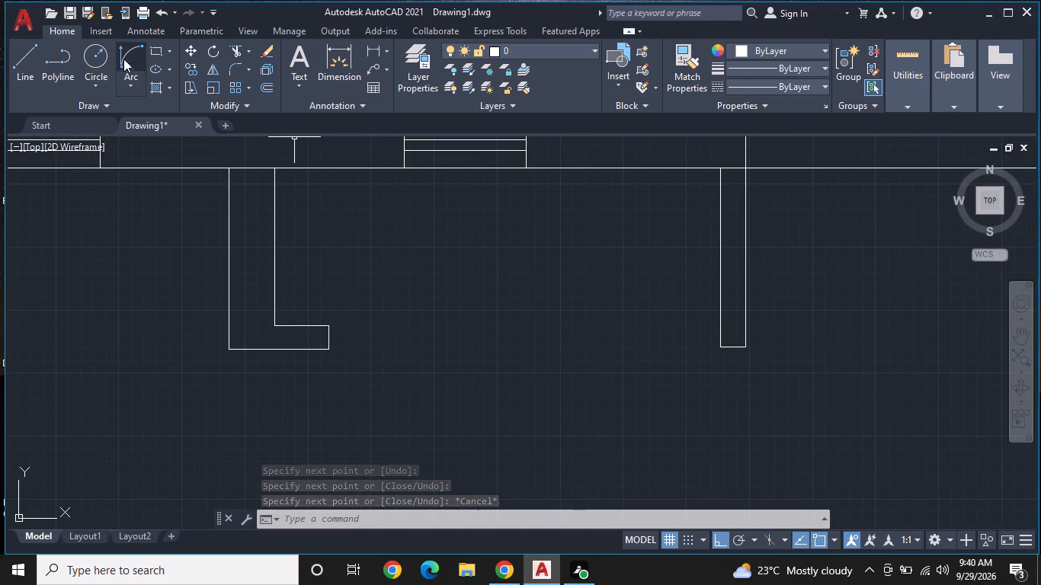
pyautogui.click(18, 51)
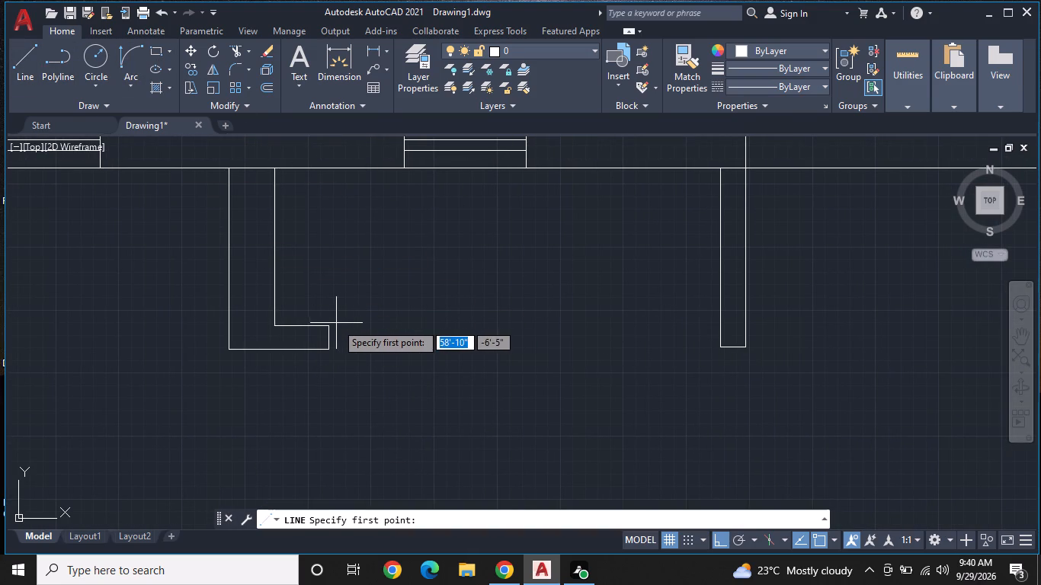
pyautogui.click(323, 324)
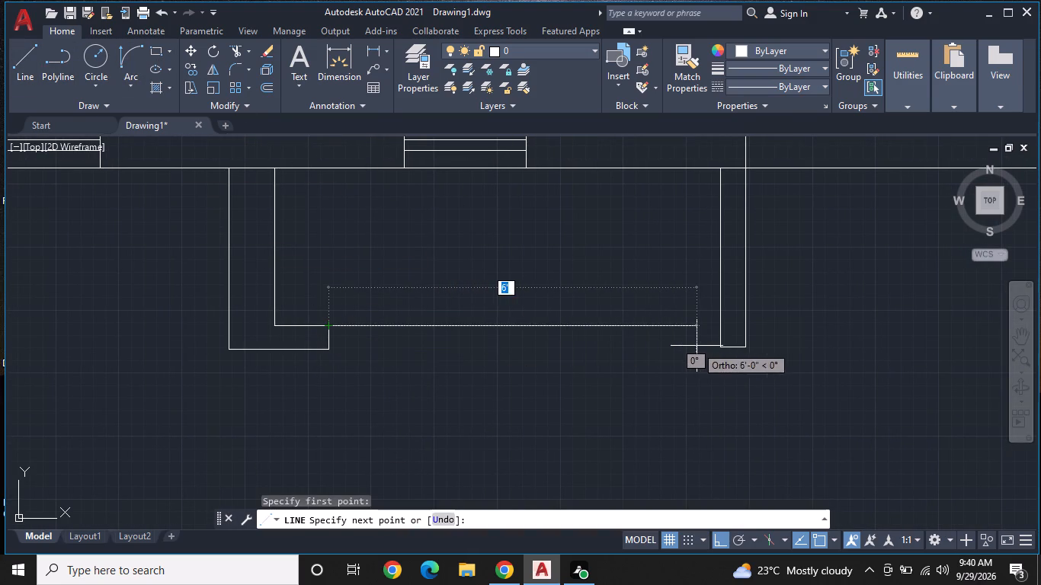
pyautogui.click(722, 330)
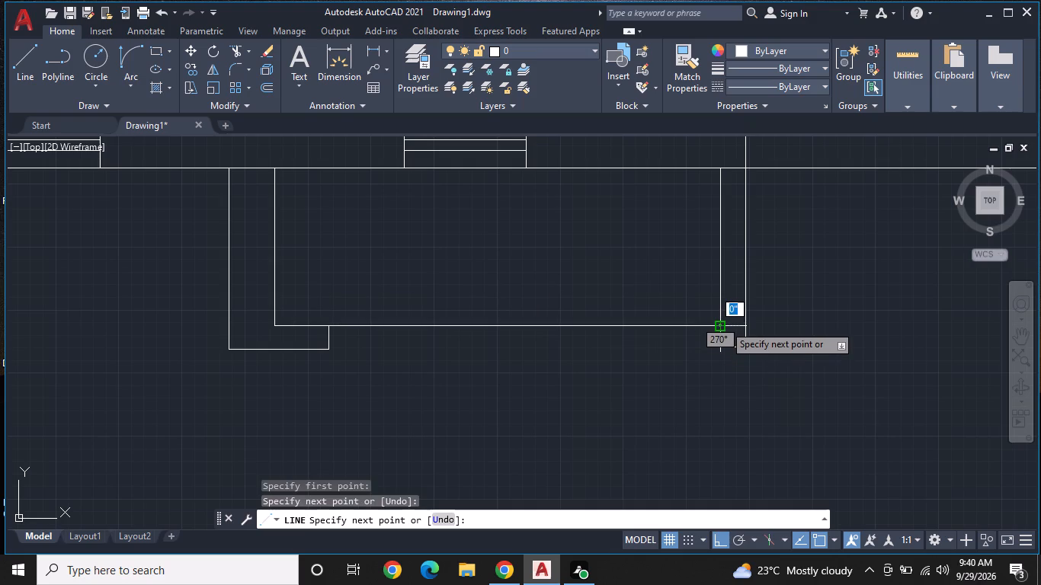
pyautogui.press('space')
pyautogui.press('space')
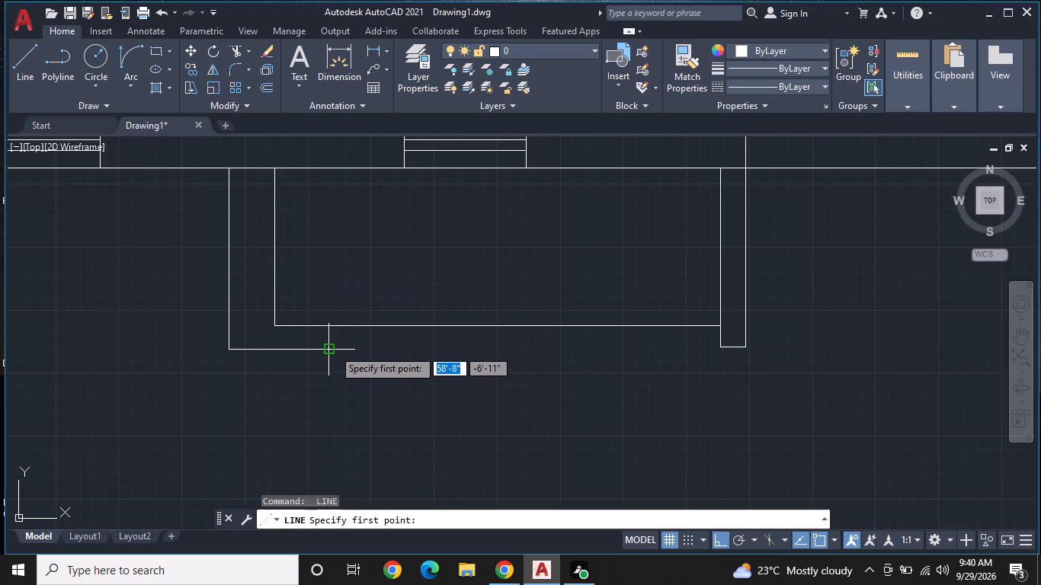
pyautogui.click(330, 349)
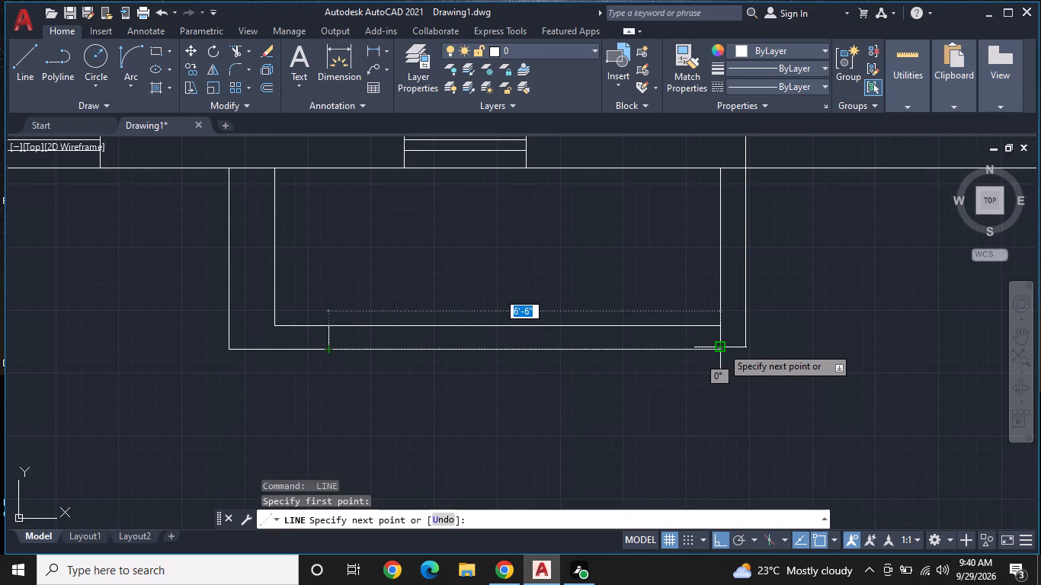
pyautogui.click(722, 347)
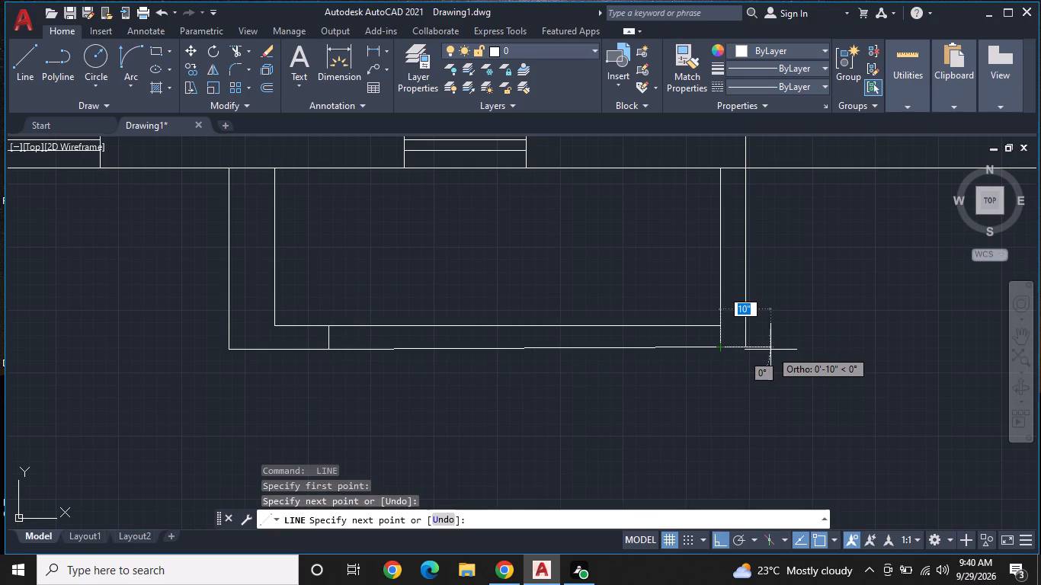
# Undo the lower line's last endpoint, redraw it about 6'-11" long beneath the right projection's outer corner, and join it up to that corner.
pyautogui.hotkey('ctrl', 'z')
pyautogui.scroll(2, 749, 355)
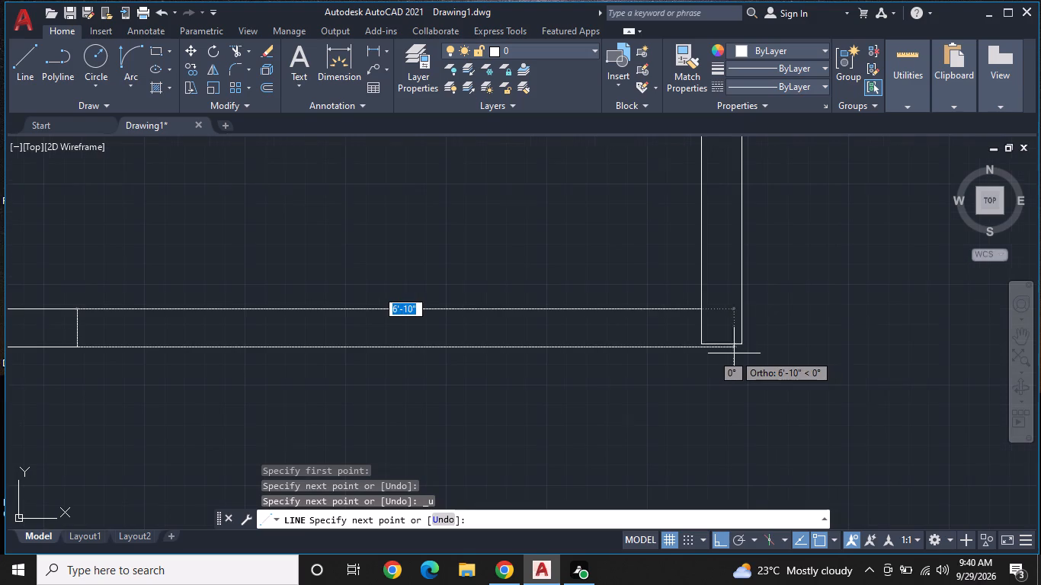
pyautogui.scroll(1, 742, 347)
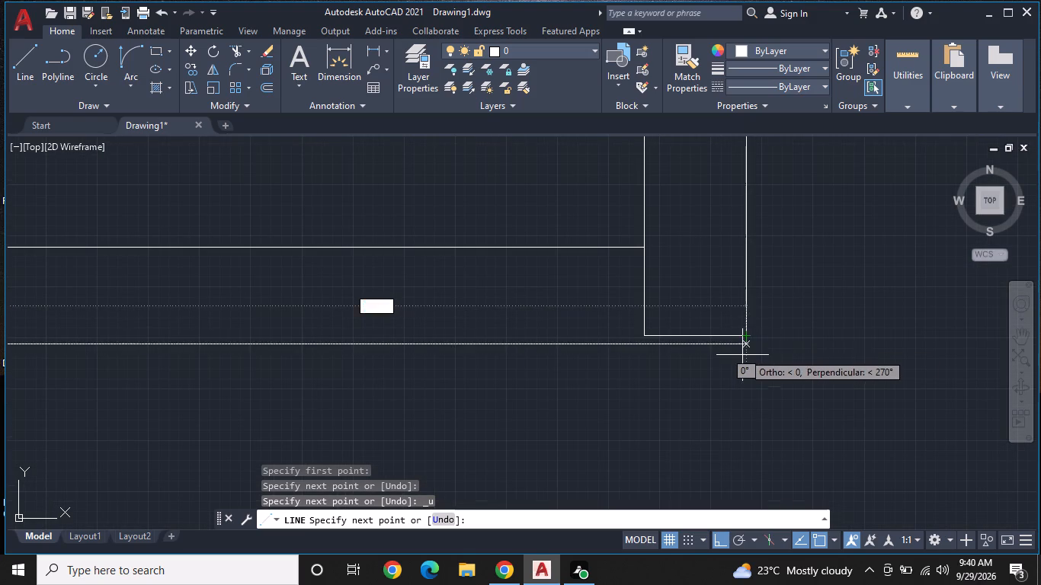
pyautogui.scroll(2, 742, 356)
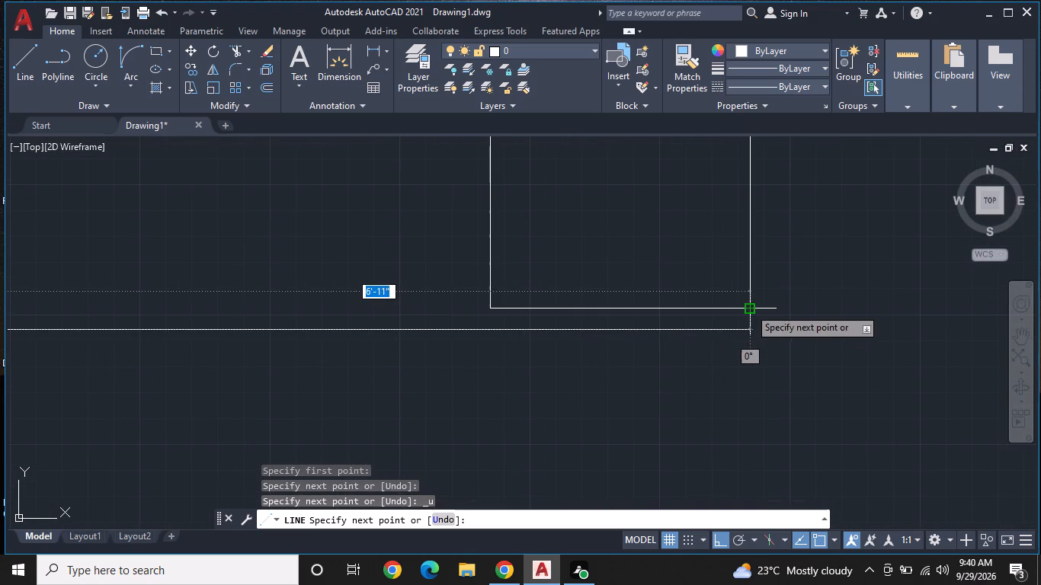
pyautogui.click(749, 330)
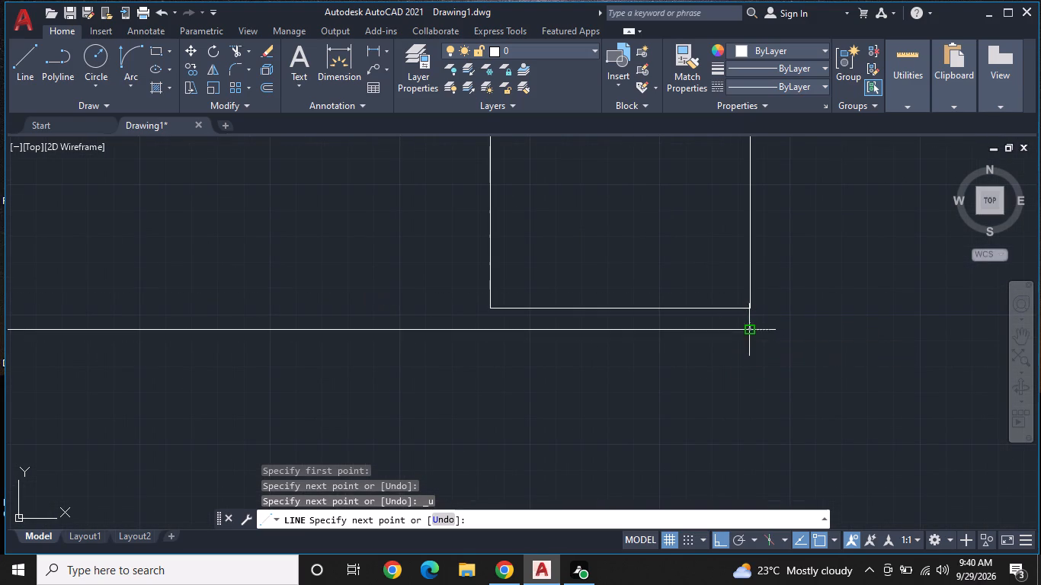
pyautogui.click(750, 308)
pyautogui.press('space')
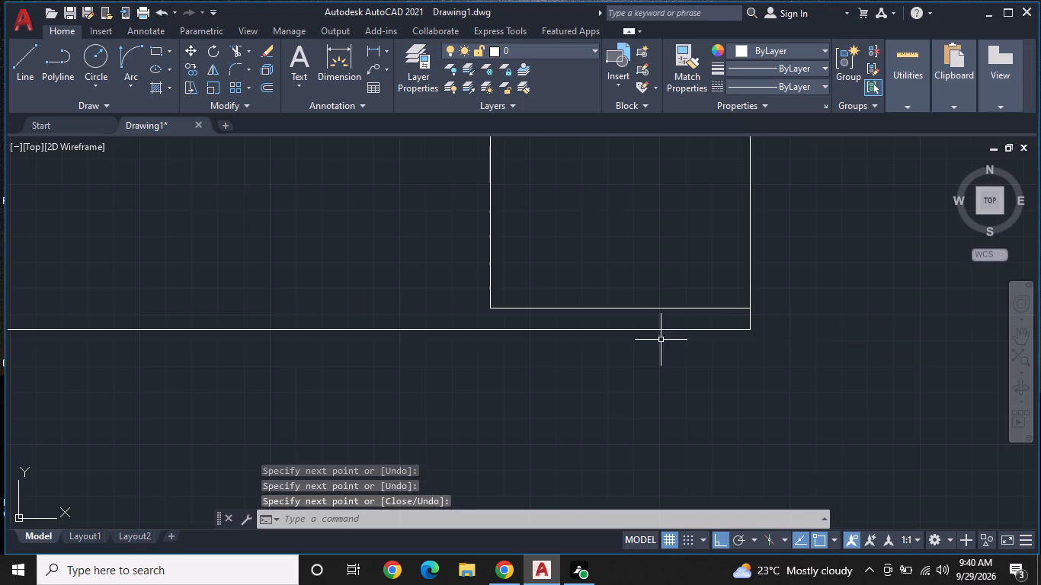
# Extend the narrow right projection's inner side down to the lower horizontal line.
pyautogui.press('e')
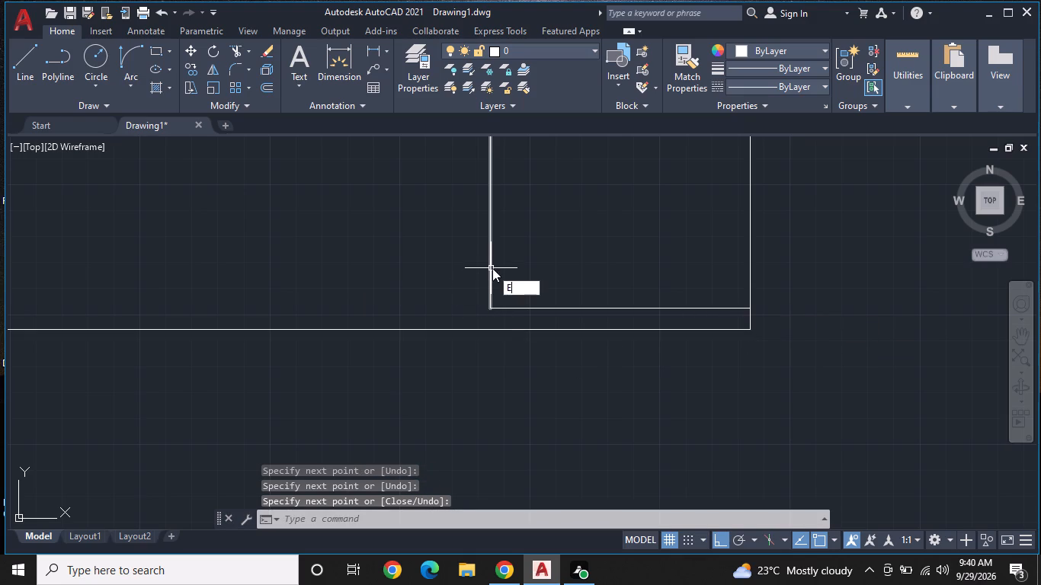
pyautogui.write('X')
pyautogui.press('space')
pyautogui.click(488, 263)
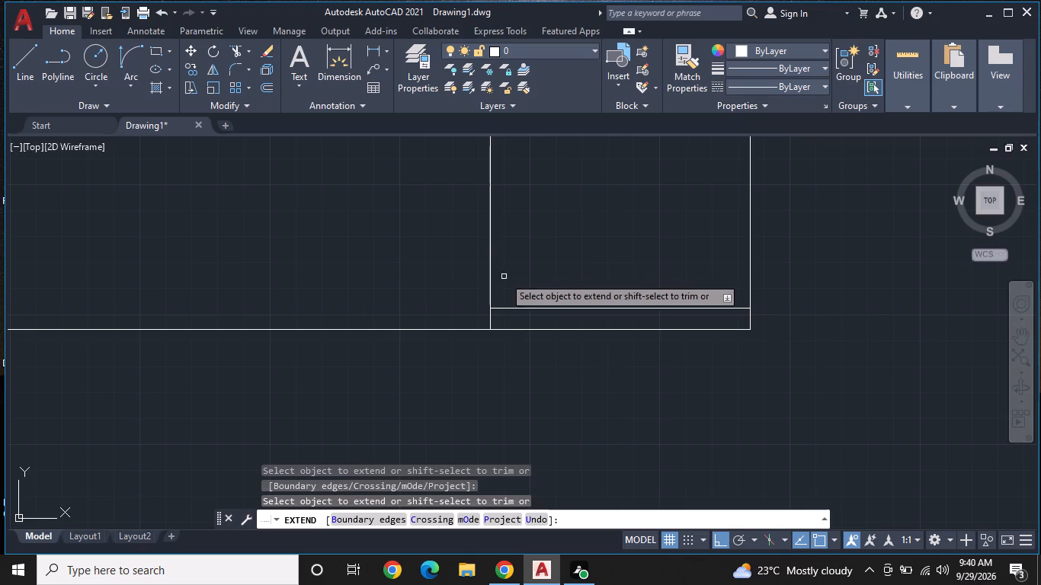
pyautogui.press('Escape')
# Trim away the narrow right projection's short bottom line just above the lower horizontal line.
pyautogui.write('TR')
pyautogui.press('space')
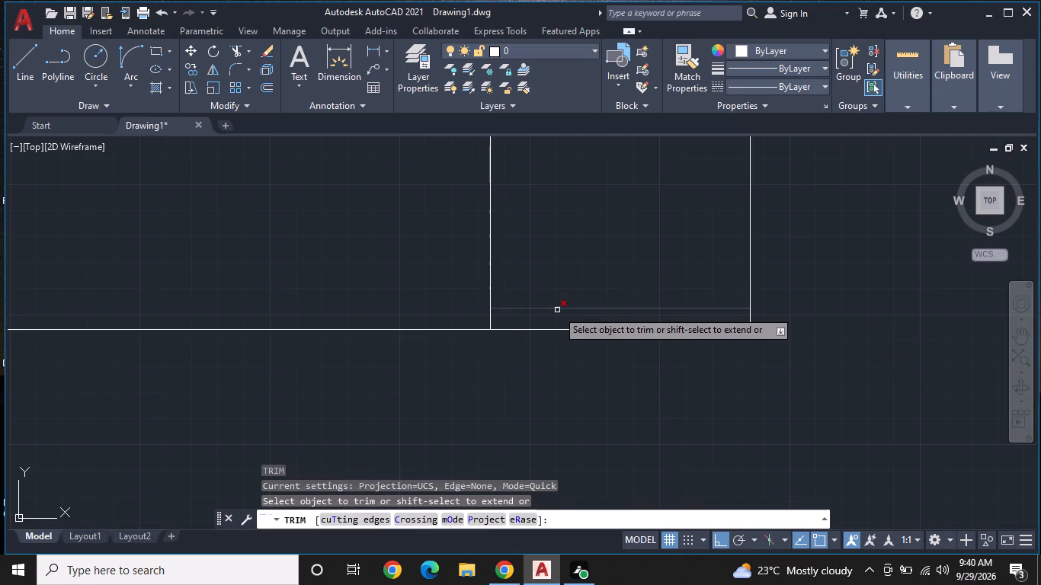
pyautogui.click(557, 310)
pyautogui.scroll(-3, 569, 289)
pyautogui.moveTo(570, 333); pyautogui.dragTo(704, 338, button='middle')
pyautogui.press('Escape')
# Trim the outer wall's lower line where it crosses the projection's left and right walls, opening both junctions.
pyautogui.scroll(-3, 655, 342)
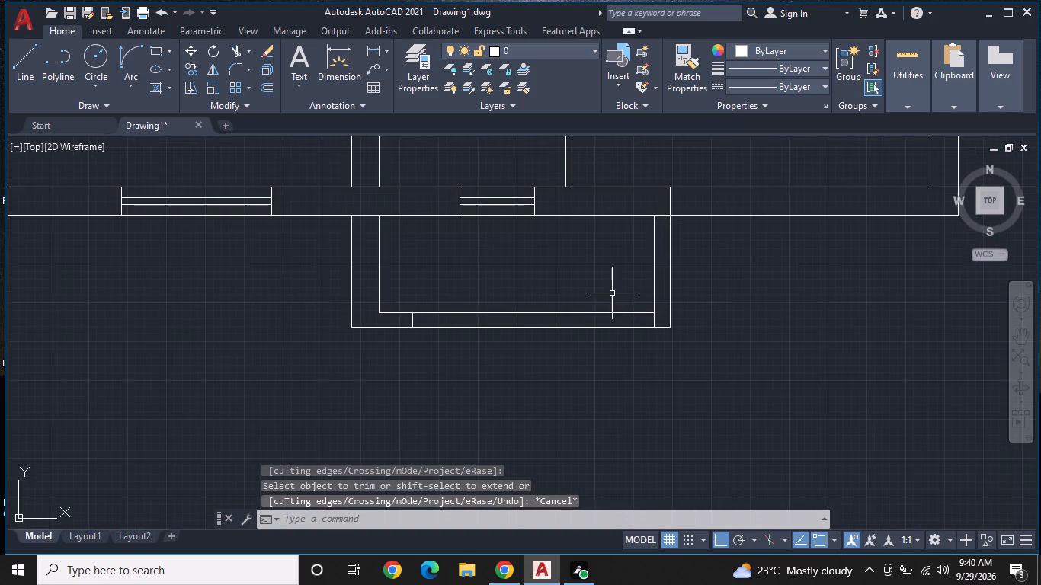
pyautogui.moveTo(612, 293); pyautogui.dragTo(625, 339, button='middle')
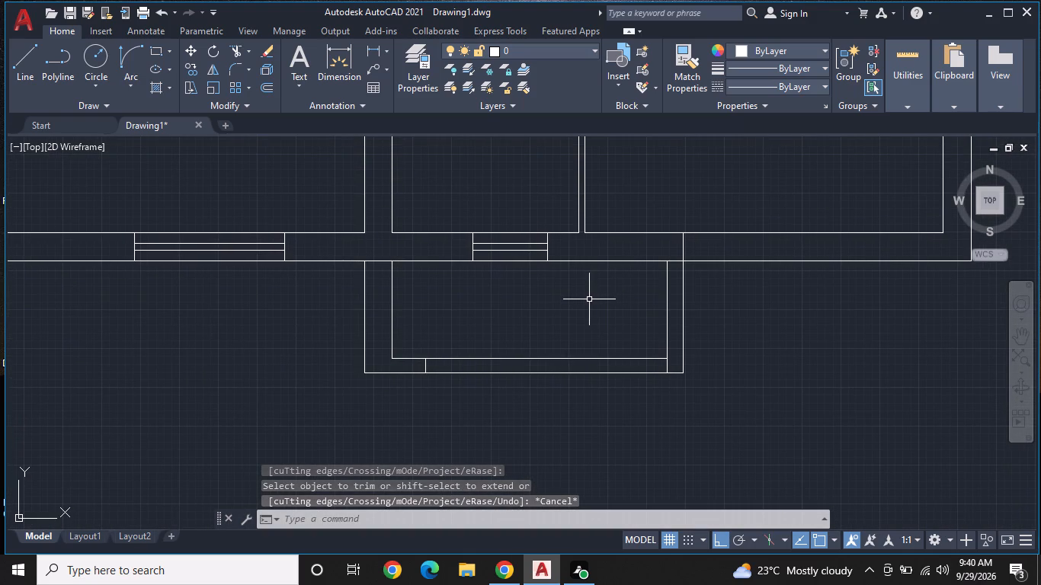
pyautogui.moveTo(572, 304); pyautogui.dragTo(591, 337, button='middle')
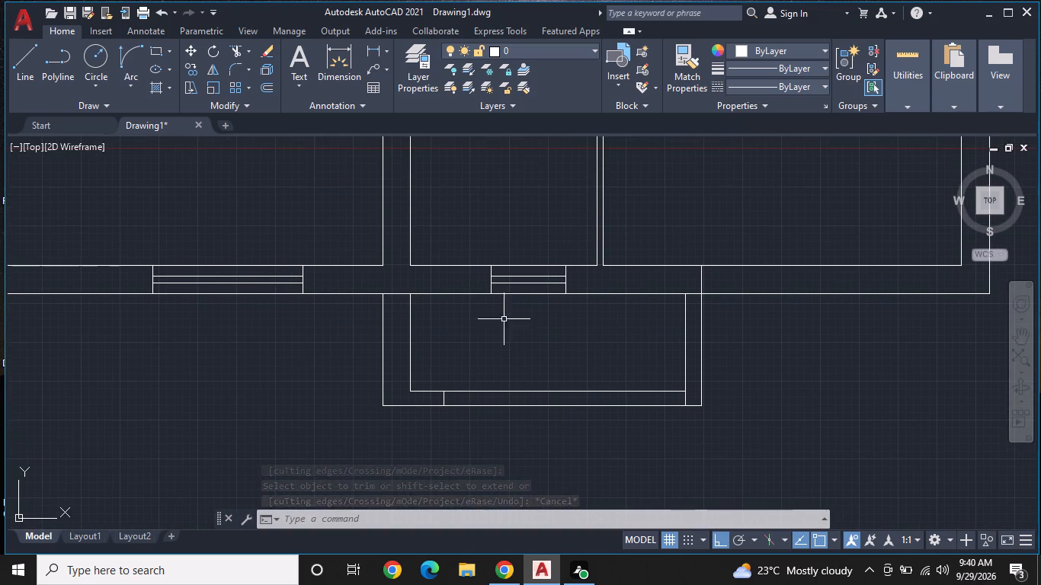
pyautogui.write('TR')
pyautogui.press('space')
pyautogui.click(399, 293)
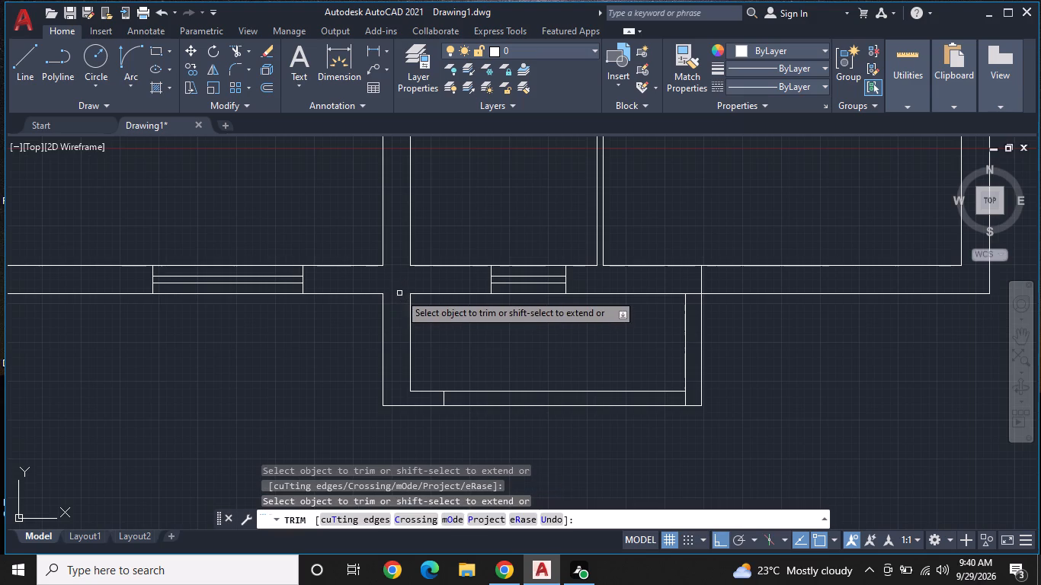
pyautogui.click(694, 294)
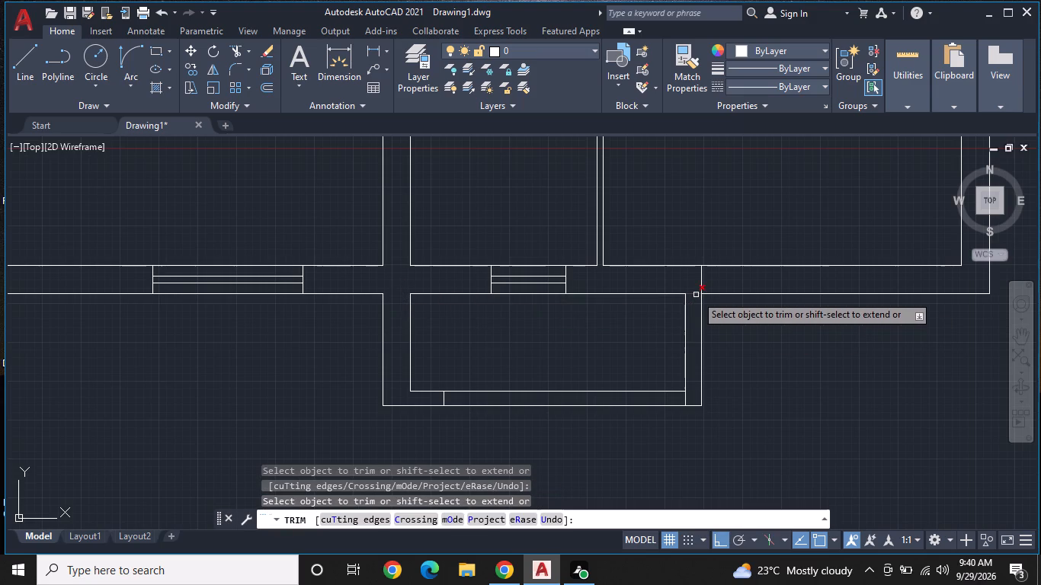
pyautogui.click(696, 295)
pyautogui.scroll(-2, 696, 299)
pyautogui.moveTo(767, 330); pyautogui.dragTo(656, 382, button='middle')
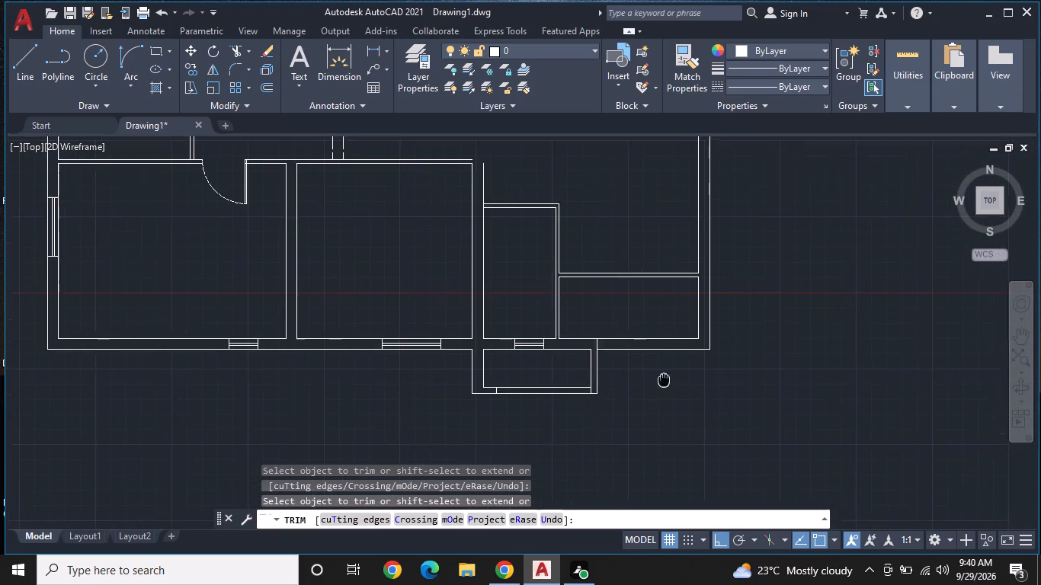
pyautogui.moveTo(656, 382); pyautogui.dragTo(643, 383, button='middle')
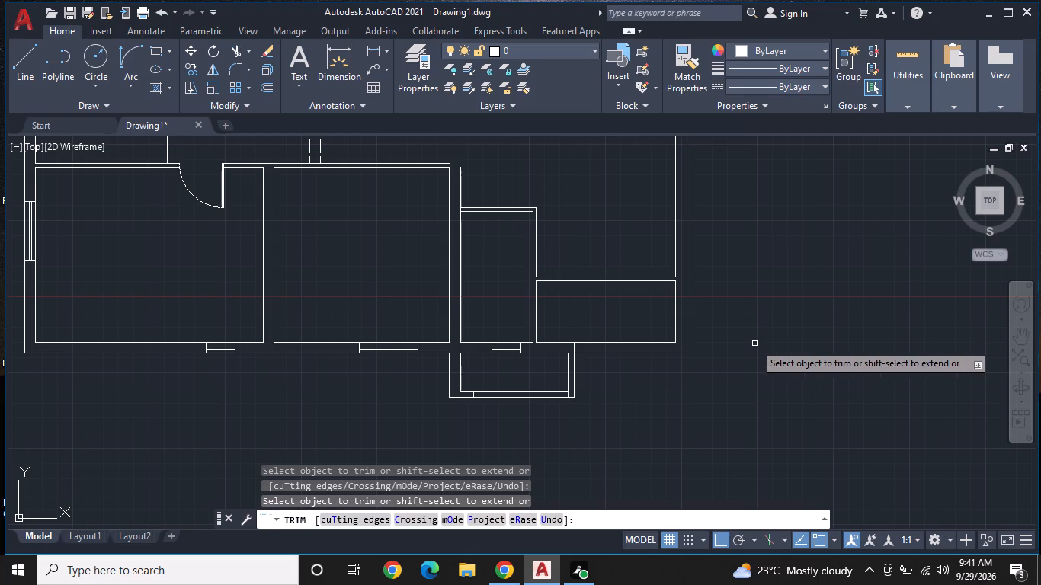
pyautogui.press('Escape')
# Draw a short vertical line across the outer wall's thickness below the lower-right room, toward that room's right end.
pyautogui.scroll(1, 681, 350)
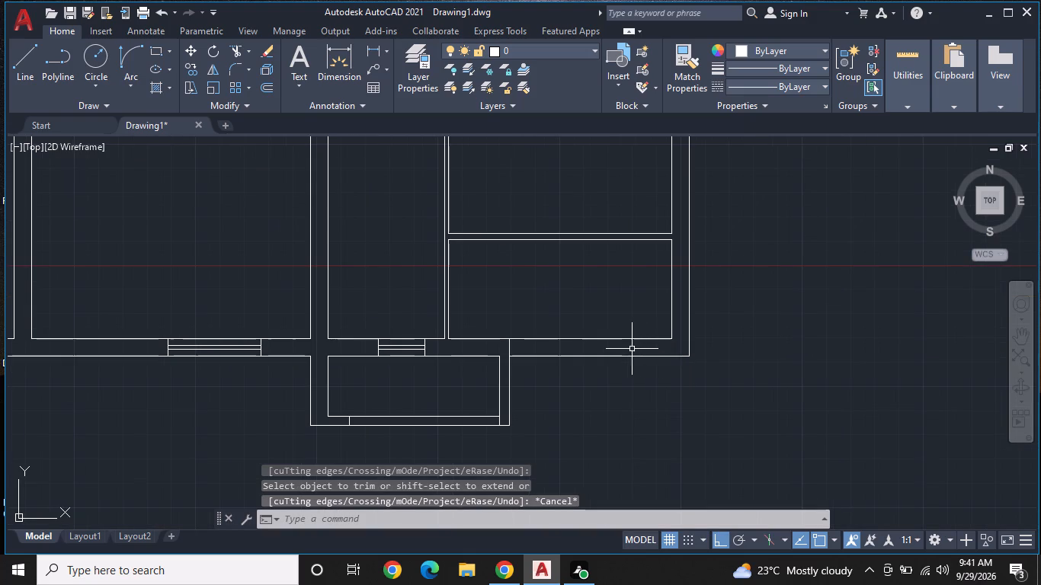
pyautogui.moveTo(636, 353); pyautogui.dragTo(641, 360, button='middle')
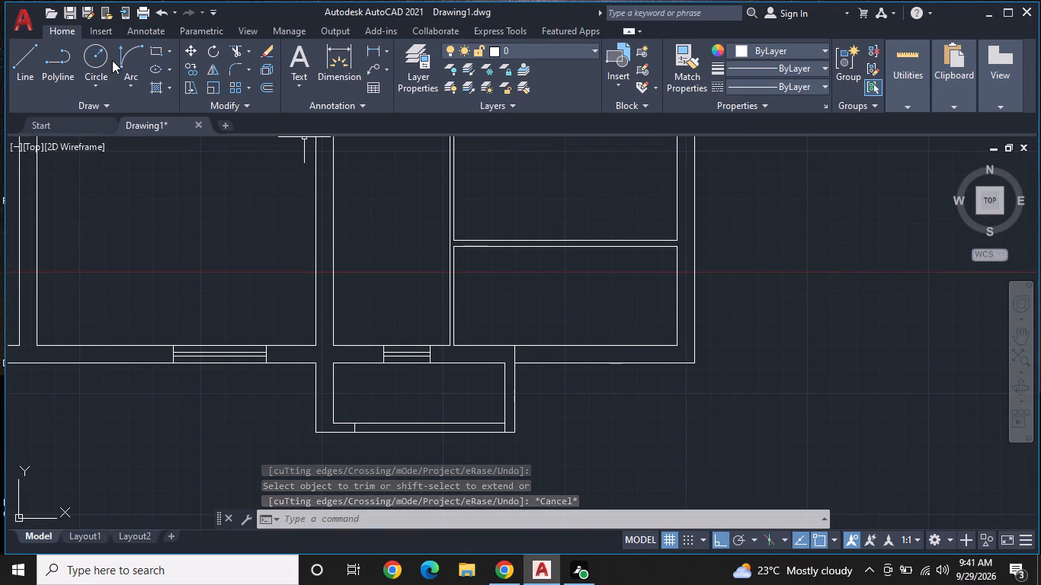
pyautogui.click(21, 59)
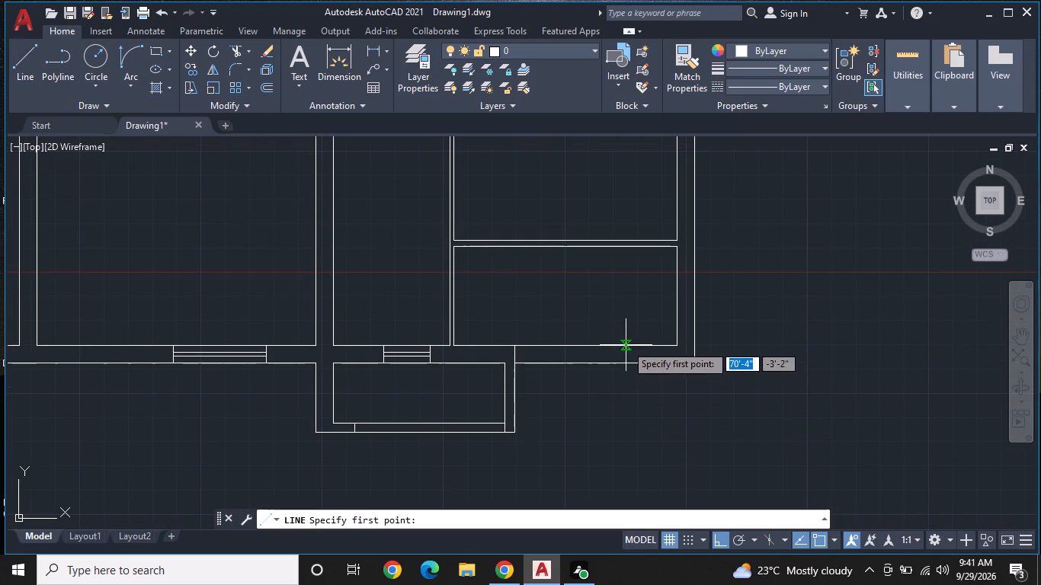
pyautogui.click(626, 344)
pyautogui.click(622, 364)
pyautogui.press('space')
pyautogui.scroll(-1, 725, 360)
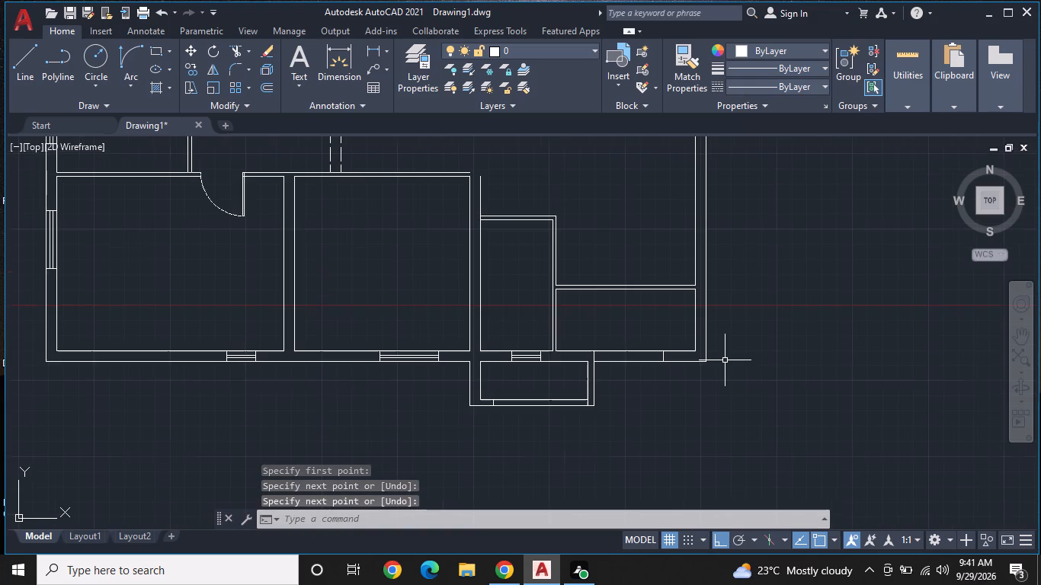
# Draw two short vertical lines across the 3" wall above the lower-right room, one at its midpoint and one about 2'-2" further right.
pyautogui.moveTo(725, 360); pyautogui.dragTo(692, 443, button='middle')
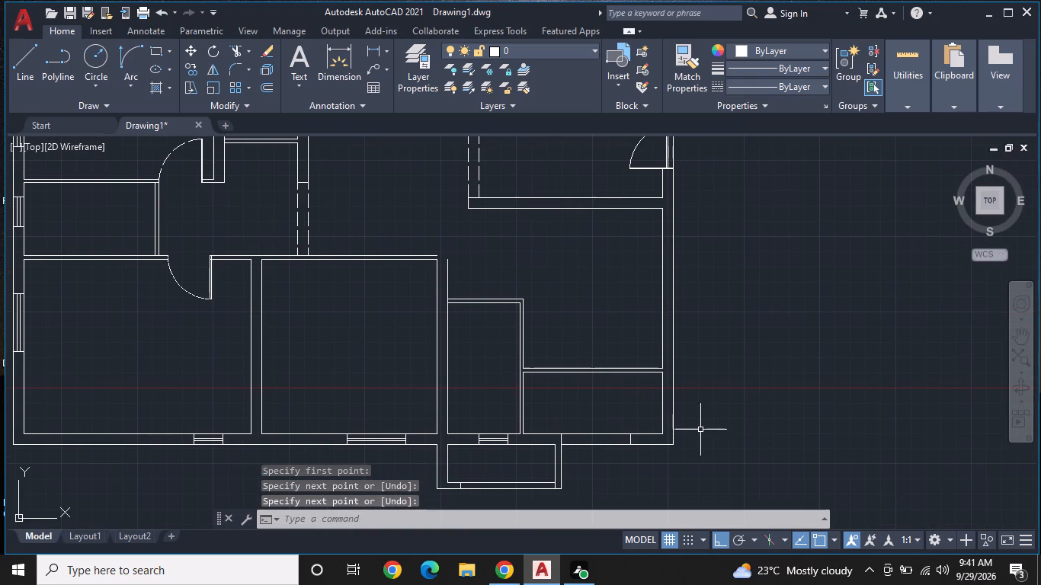
pyautogui.scroll(1, 622, 376)
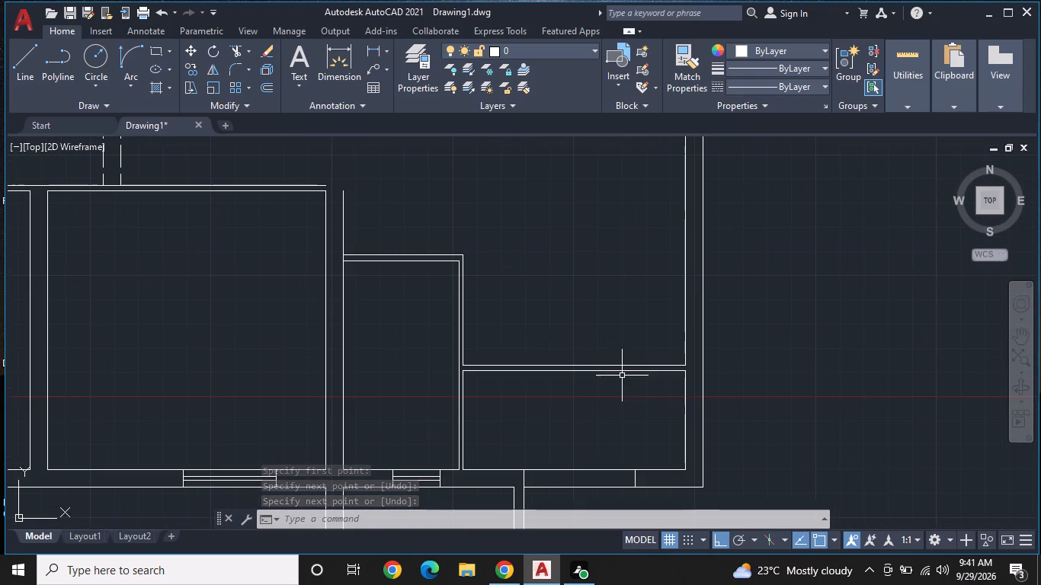
pyautogui.scroll(2, 622, 376)
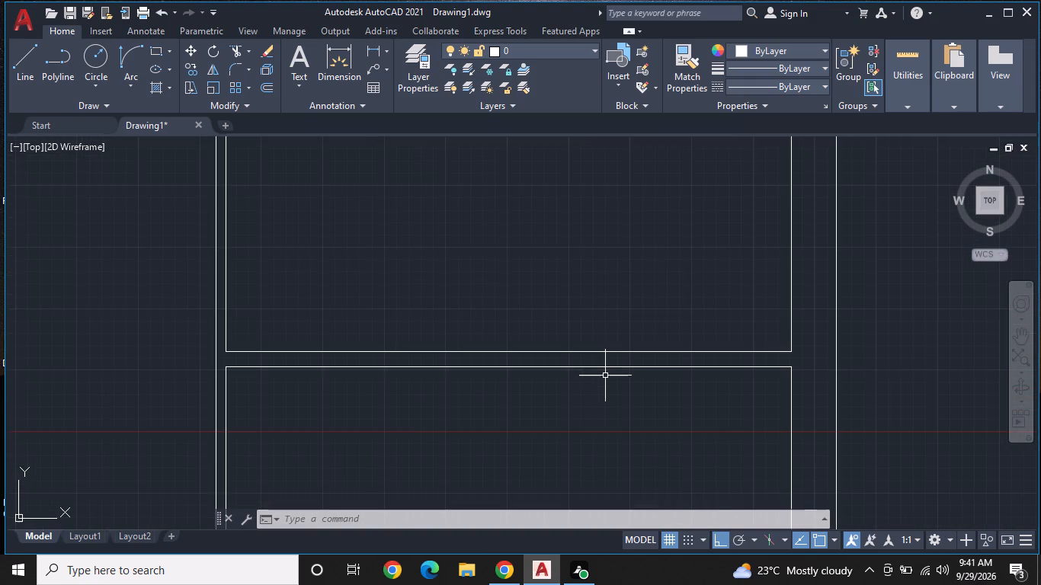
pyautogui.moveTo(604, 376); pyautogui.dragTo(626, 395, button='middle')
pyautogui.press('space')
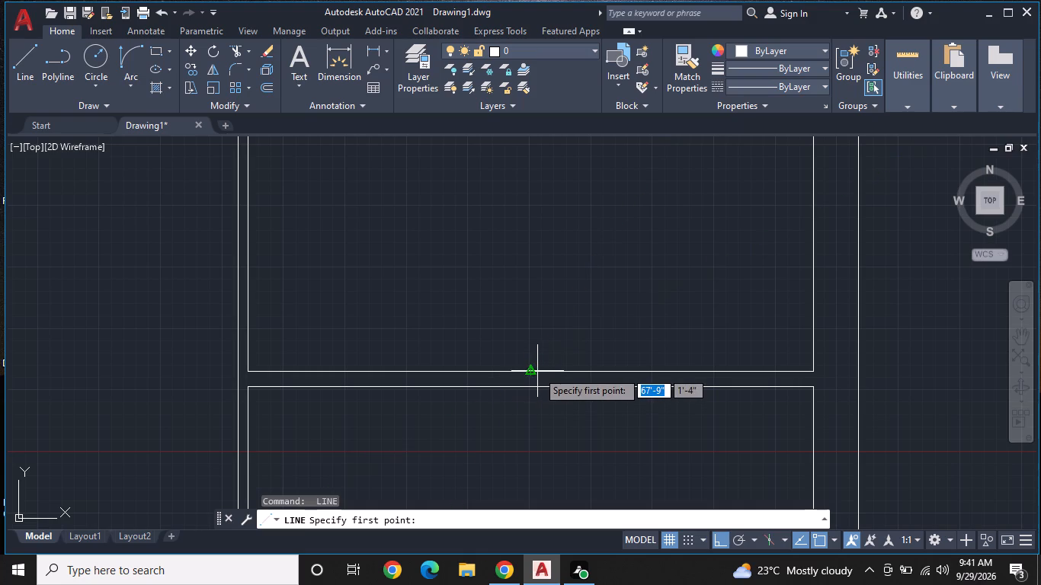
pyautogui.click(530, 370)
pyautogui.click(529, 382)
pyautogui.press('space')
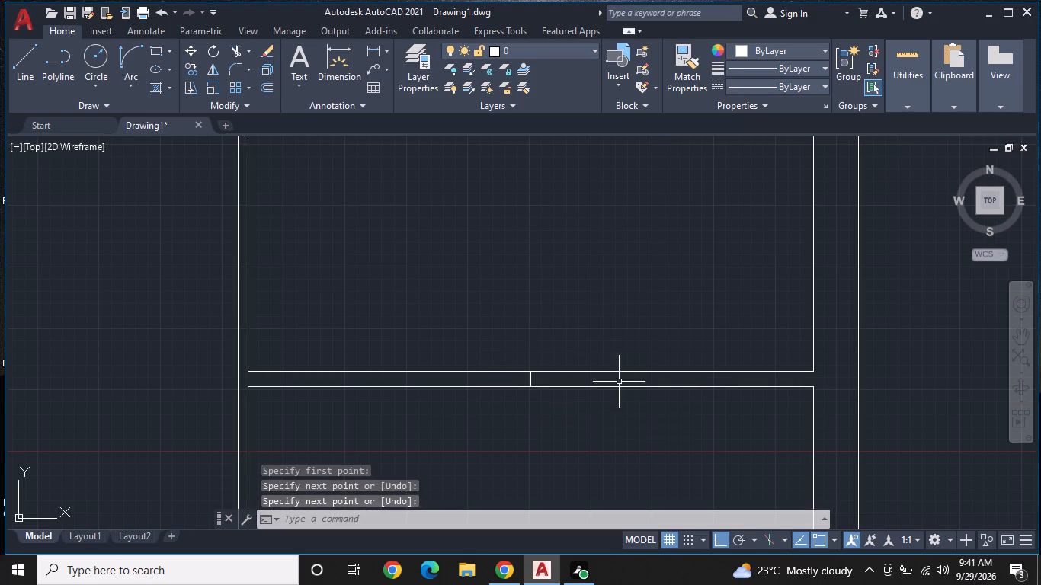
pyautogui.press('space')
pyautogui.click(657, 371)
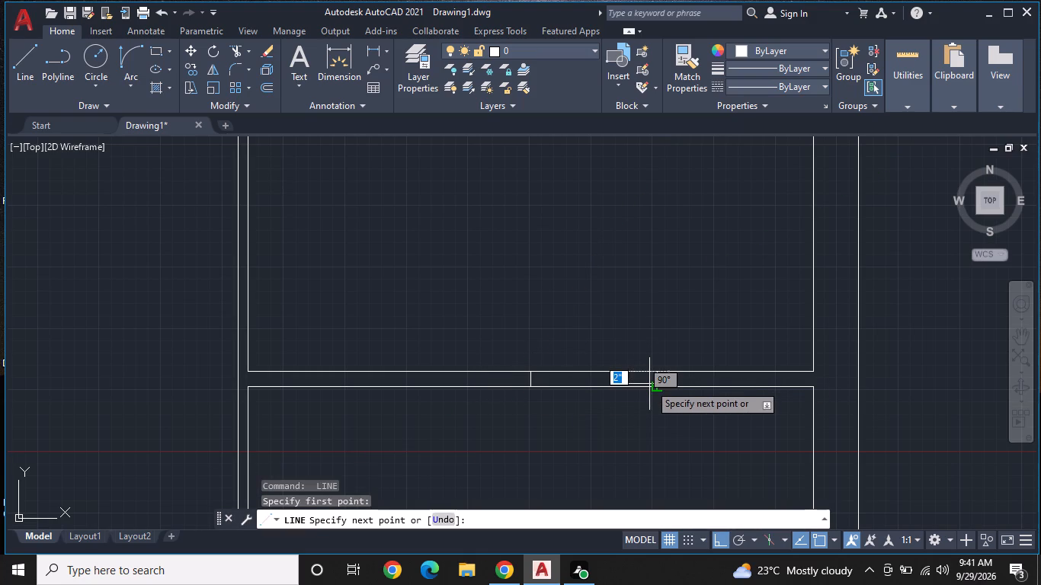
pyautogui.click(652, 385)
pyautogui.press('space')
# Connect the midpoints of the two short lines in the 3" wall with a horizontal line about 2'-2" long.
pyautogui.scroll(2, 652, 385)
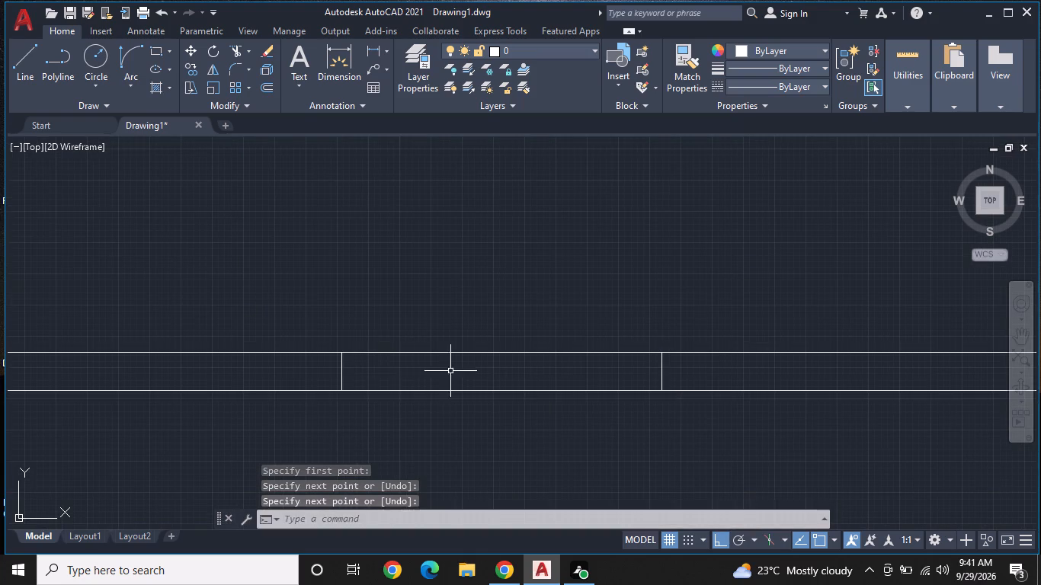
pyautogui.press('space')
pyautogui.click(339, 372)
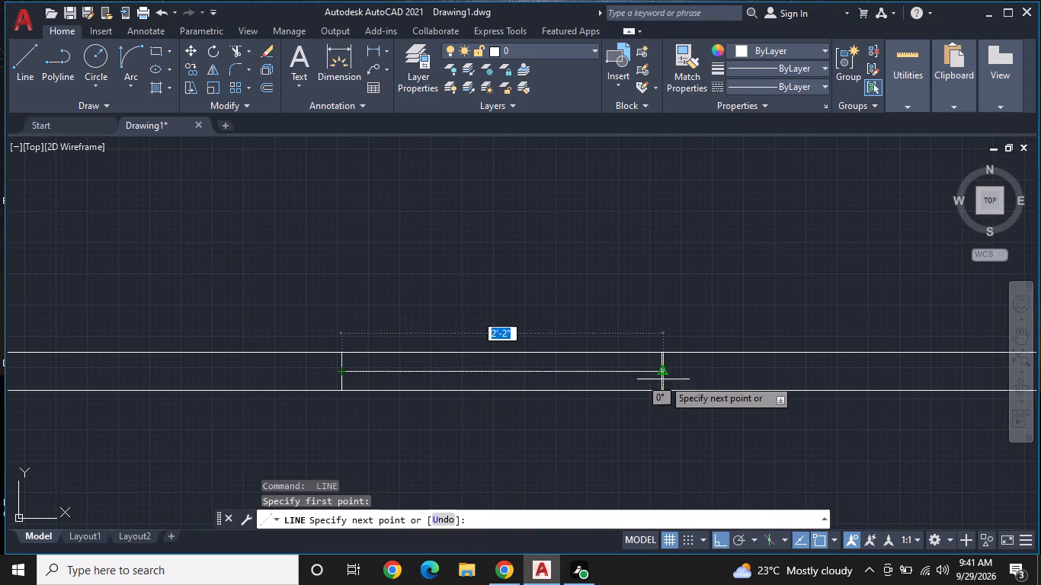
pyautogui.click(661, 371)
pyautogui.press('Escape')
# Examine the walls and junctions around the lower rooms, up to the narrow room and the middle room's upper-right corner.
pyautogui.scroll(-3, 678, 368)
pyautogui.moveTo(610, 401); pyautogui.dragTo(602, 400, button='middle')
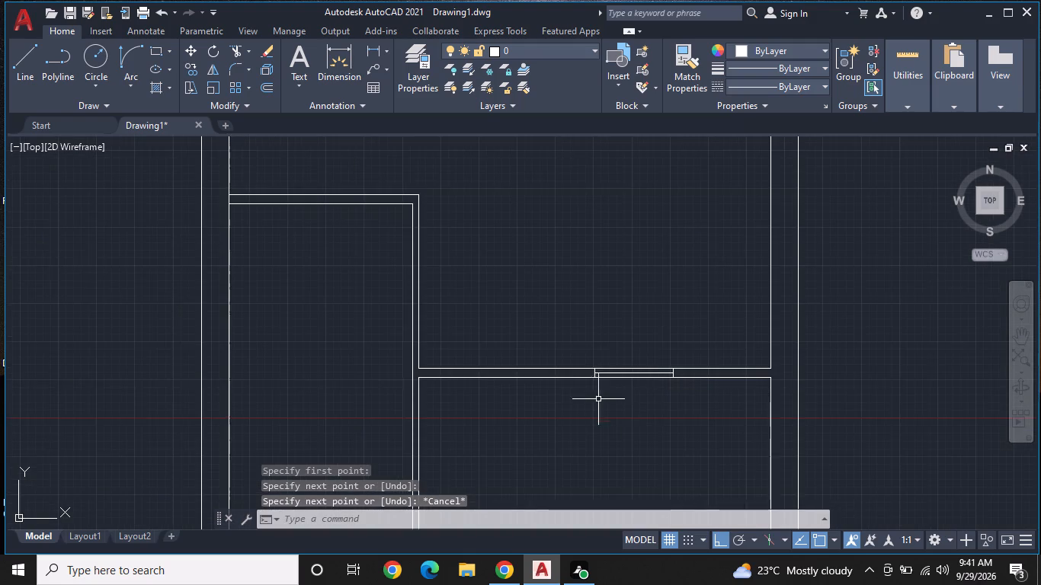
pyautogui.moveTo(602, 400); pyautogui.dragTo(868, 395, button='middle')
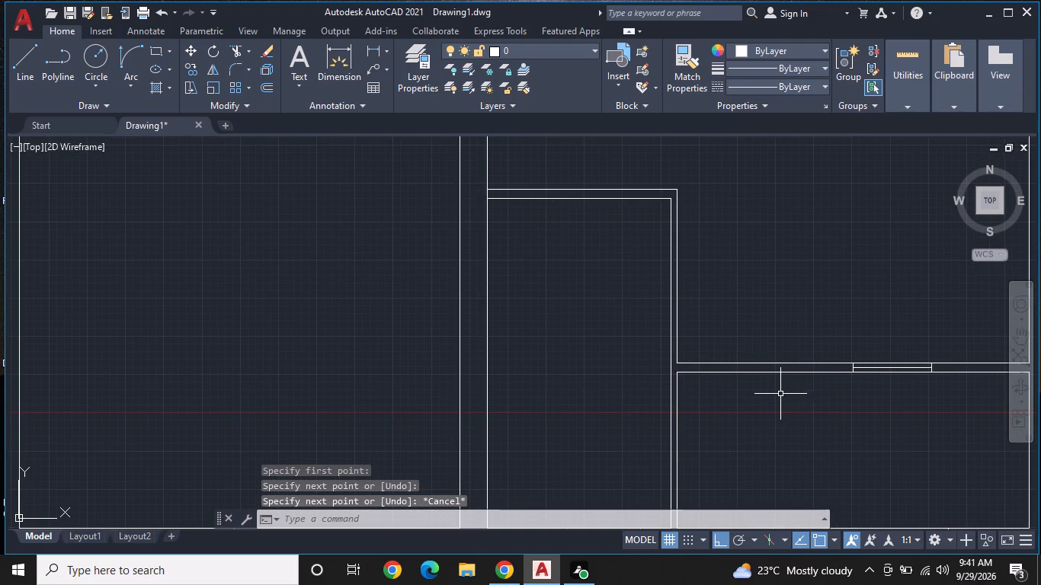
pyautogui.moveTo(775, 401); pyautogui.dragTo(839, 399, button='middle')
pyautogui.scroll(-1, 840, 395)
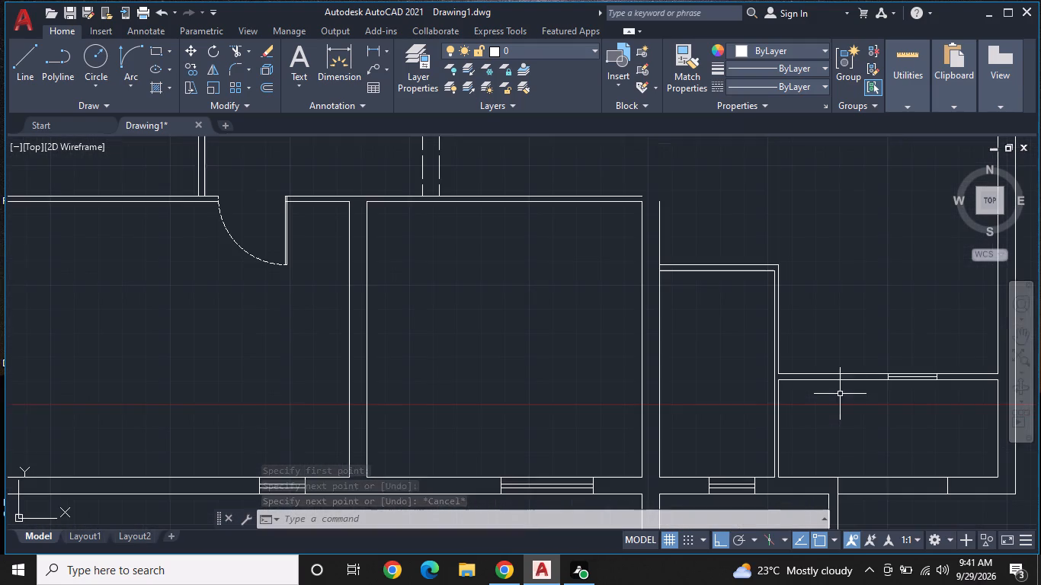
pyautogui.moveTo(802, 396); pyautogui.dragTo(831, 353, button='middle')
pyautogui.moveTo(749, 354); pyautogui.dragTo(751, 366, button='middle')
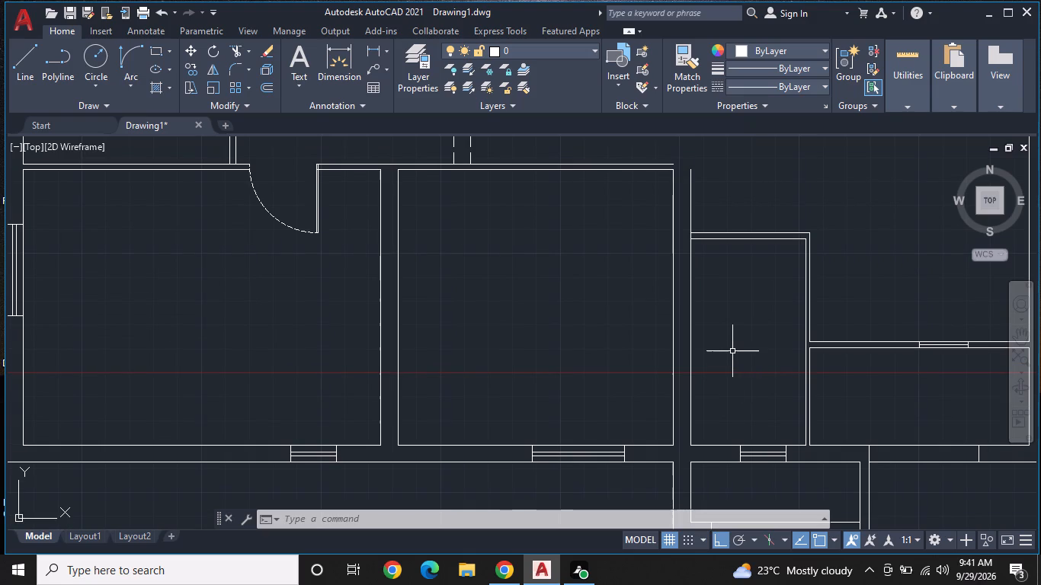
pyautogui.moveTo(730, 350); pyautogui.dragTo(735, 368, button='middle')
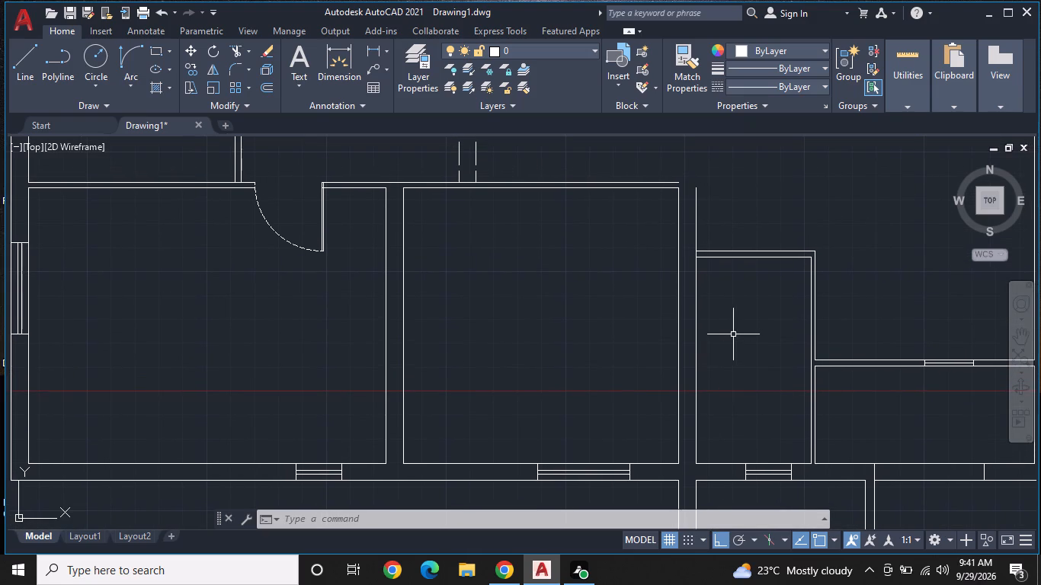
pyautogui.moveTo(738, 344); pyautogui.dragTo(742, 382, button='middle')
pyautogui.scroll(1, 739, 381)
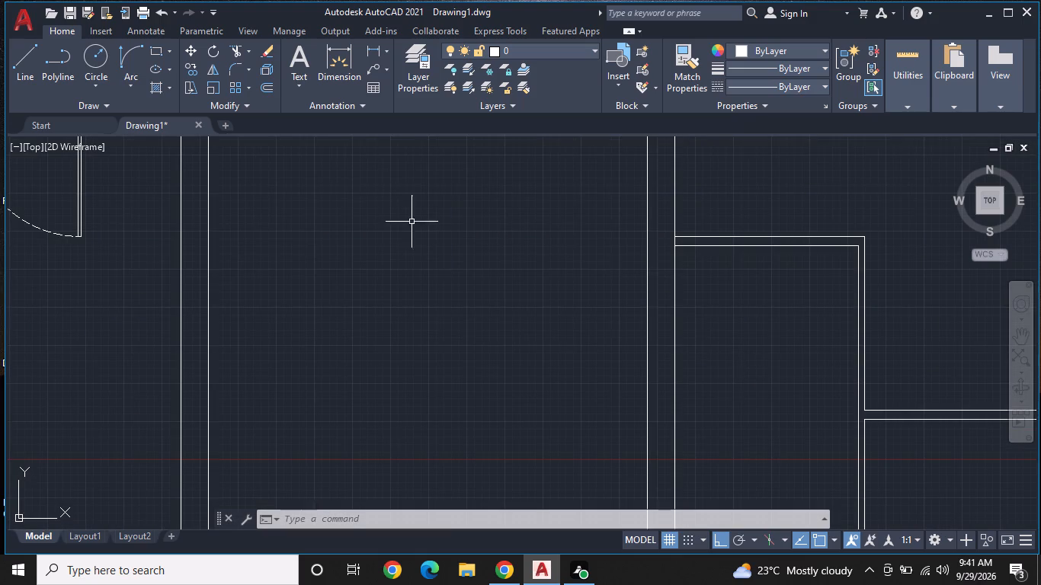
pyautogui.scroll(-1, 453, 242)
pyautogui.scroll(-1, 601, 231)
pyautogui.moveTo(601, 231); pyautogui.dragTo(613, 337, button='middle')
pyautogui.scroll(2, 609, 332)
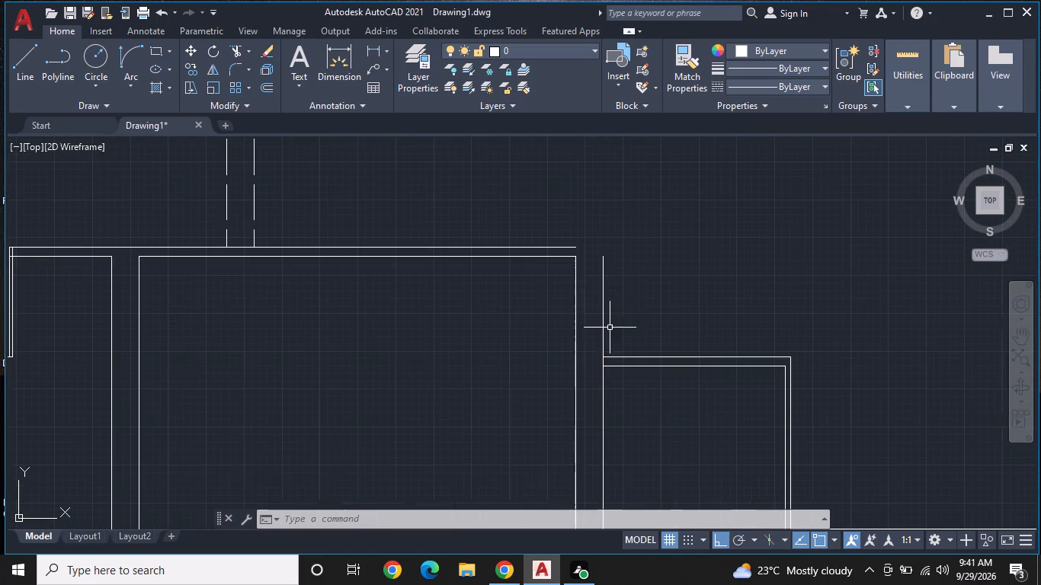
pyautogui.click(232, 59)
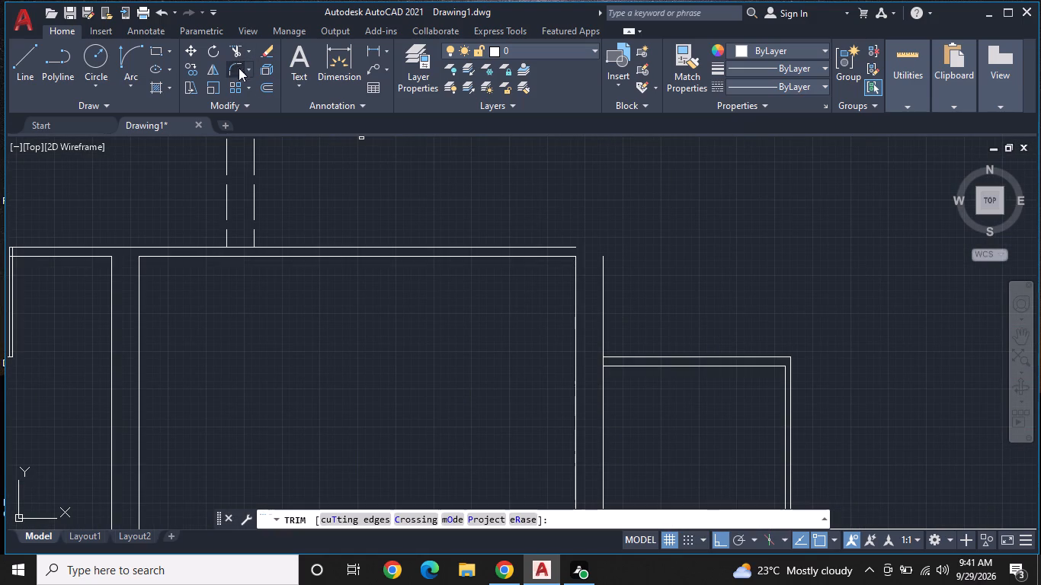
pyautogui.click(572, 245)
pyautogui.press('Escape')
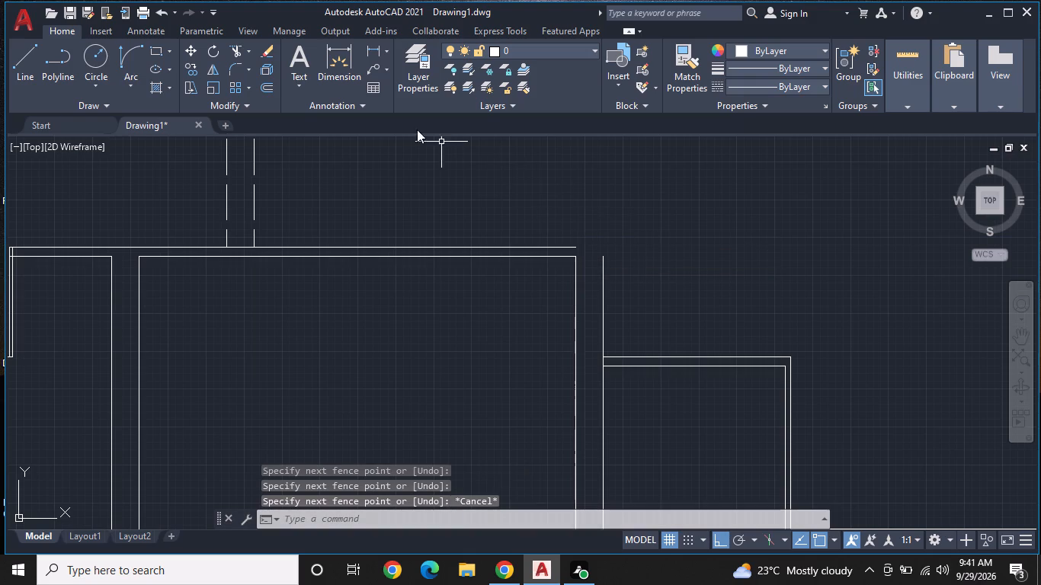
# Fillet the middle room's outermost upper wall line with the right line of its 9" right wall to form a closed corner.
pyautogui.click(234, 70)
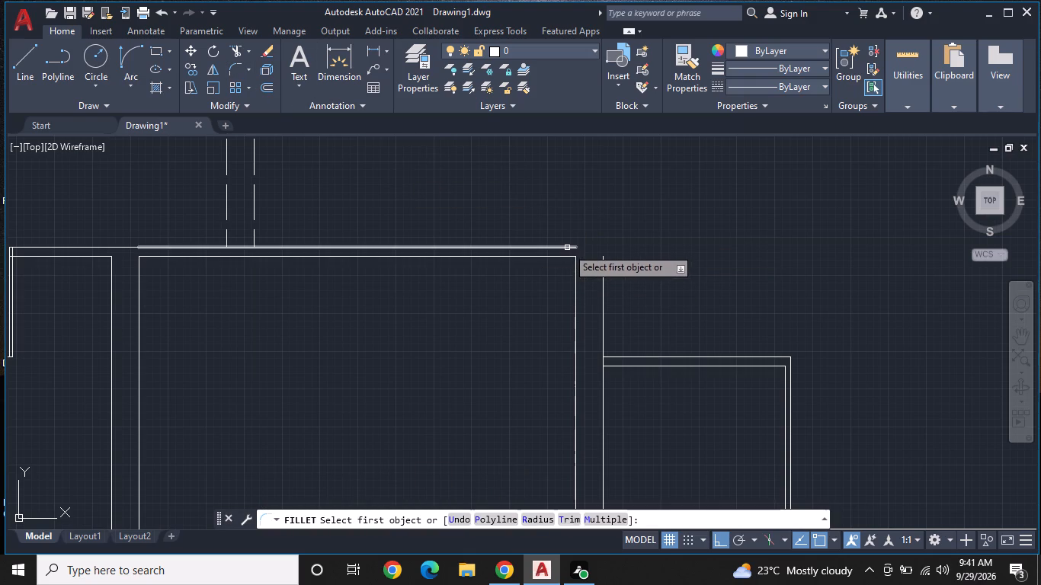
pyautogui.click(567, 248)
pyautogui.click(602, 265)
pyautogui.press('Escape')
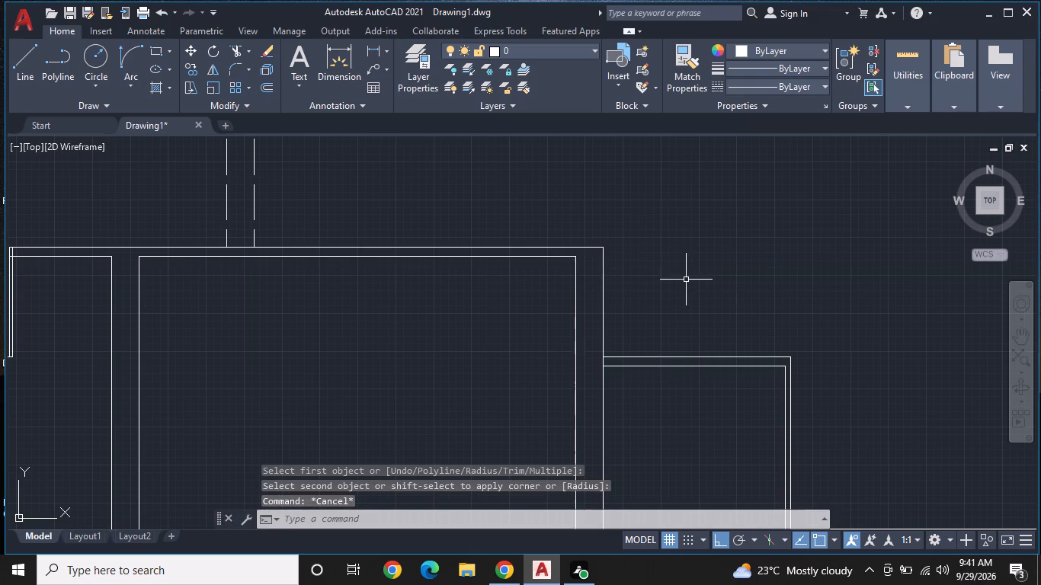
# Draw a short horizontal line across the 9" wall between the middle and narrow rooms, from the midpoint of its right line.
pyautogui.moveTo(687, 280); pyautogui.dragTo(724, 214, button='middle')
pyautogui.moveTo(703, 337); pyautogui.dragTo(699, 293, button='middle')
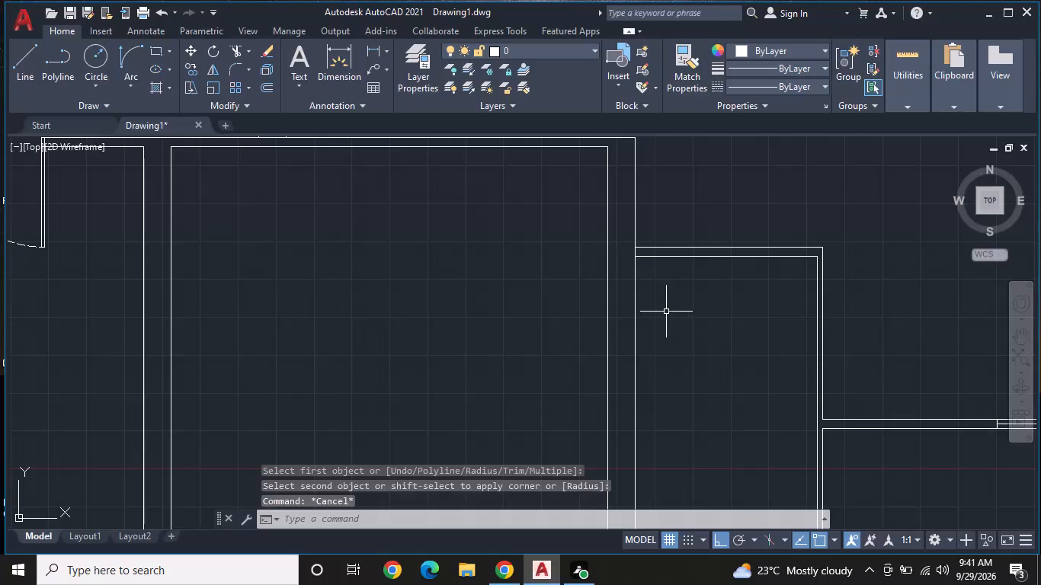
pyautogui.moveTo(670, 321); pyautogui.dragTo(674, 274, button='middle')
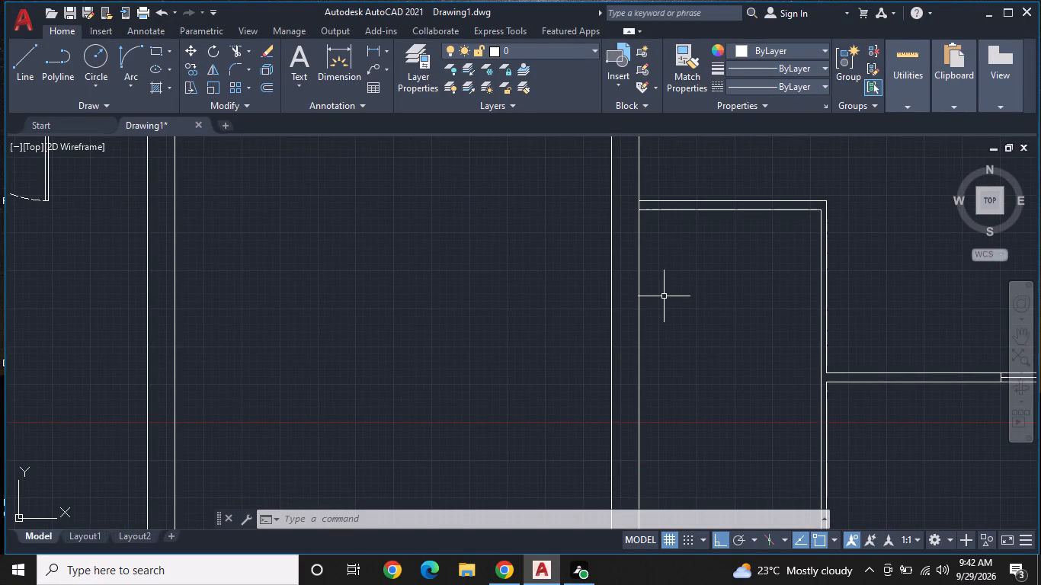
pyautogui.moveTo(662, 299); pyautogui.dragTo(667, 266, button='middle')
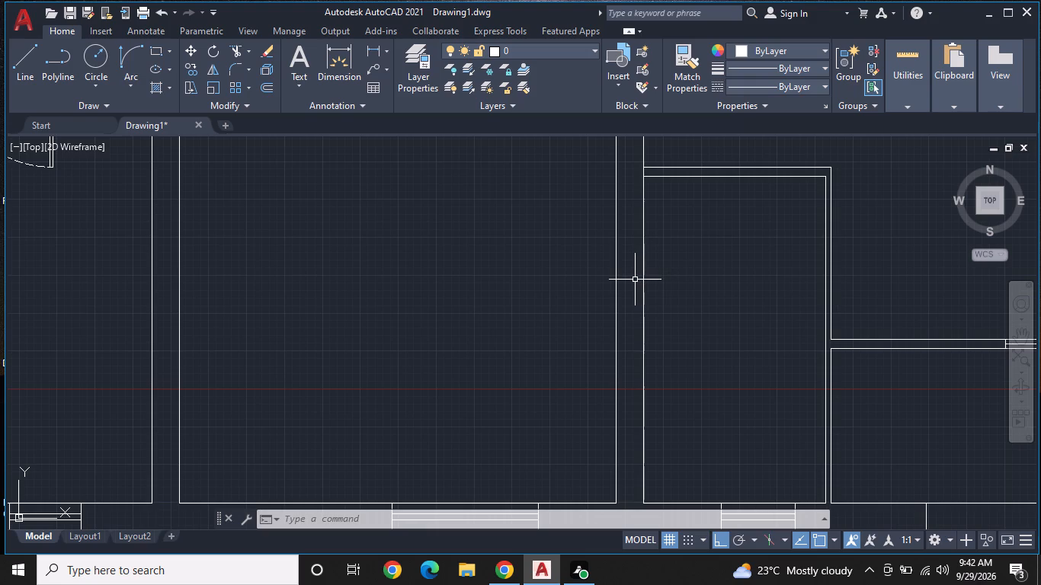
pyautogui.press('l')
pyautogui.press('space')
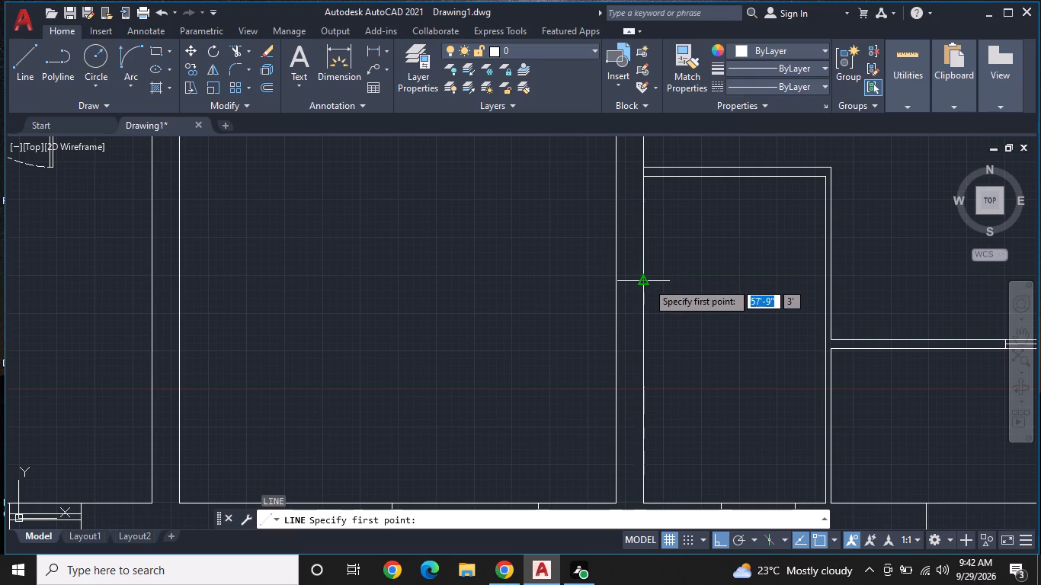
pyautogui.click(647, 282)
pyautogui.click(612, 282)
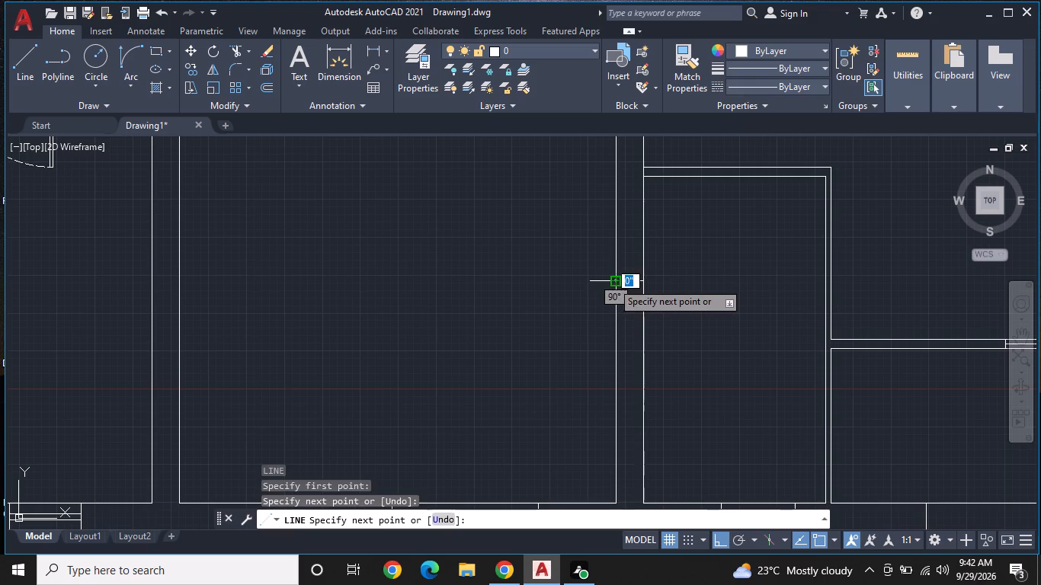
pyautogui.press('space')
# Draw a vertical line about 1'-8" up the 9" wall's right line, starting from the short cross line's right end.
pyautogui.moveTo(653, 264); pyautogui.dragTo(651, 293, button='middle')
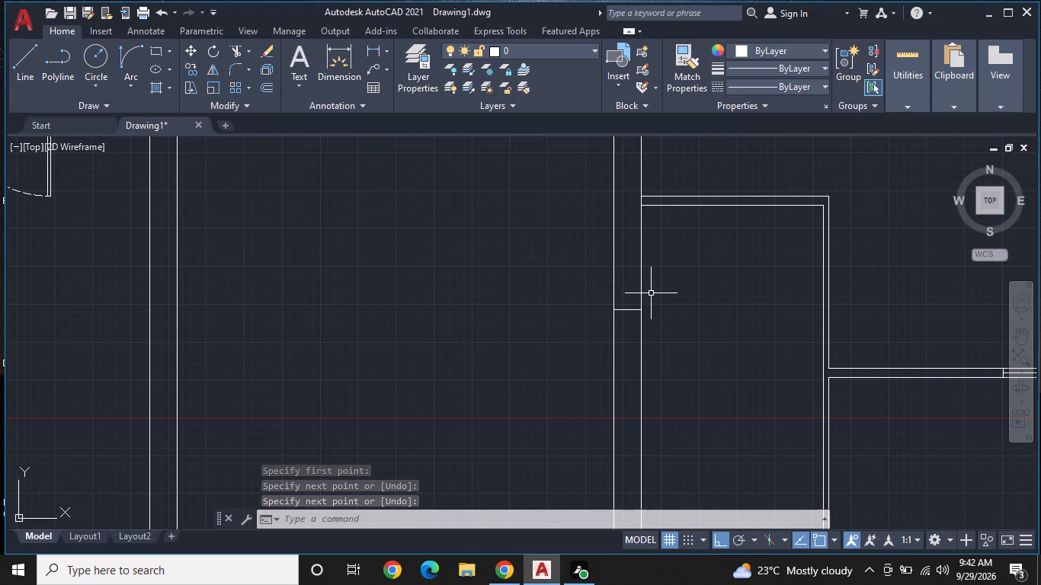
pyautogui.moveTo(667, 287); pyautogui.dragTo(689, 257, button='middle')
pyautogui.middleClick(690, 254)
pyautogui.scroll(-1, 692, 253)
pyautogui.moveTo(692, 254); pyautogui.dragTo(673, 275, button='middle')
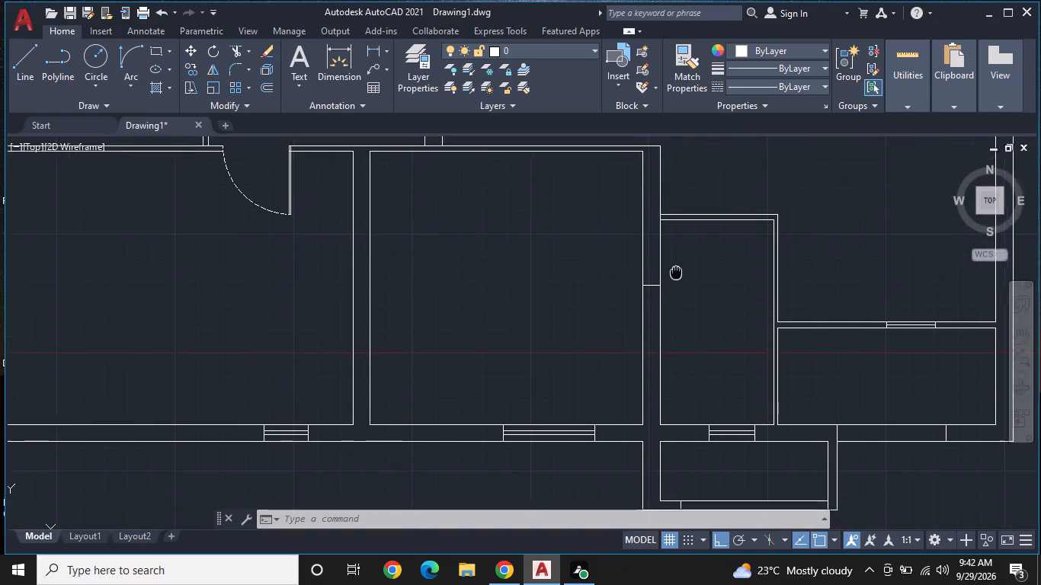
pyautogui.moveTo(673, 275); pyautogui.dragTo(658, 285, button='middle')
pyautogui.scroll(1, 658, 285)
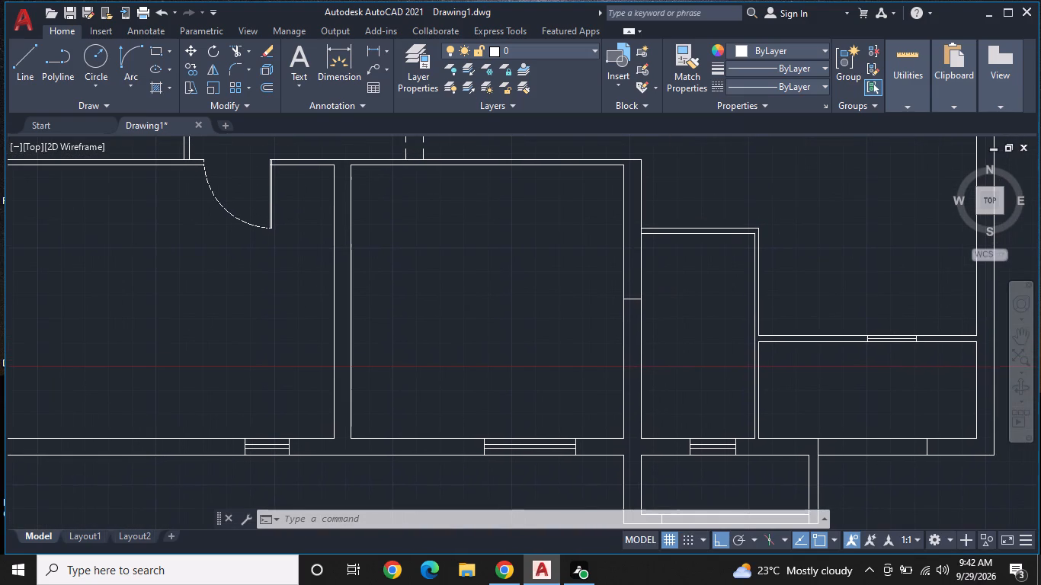
pyautogui.scroll(-1, 658, 285)
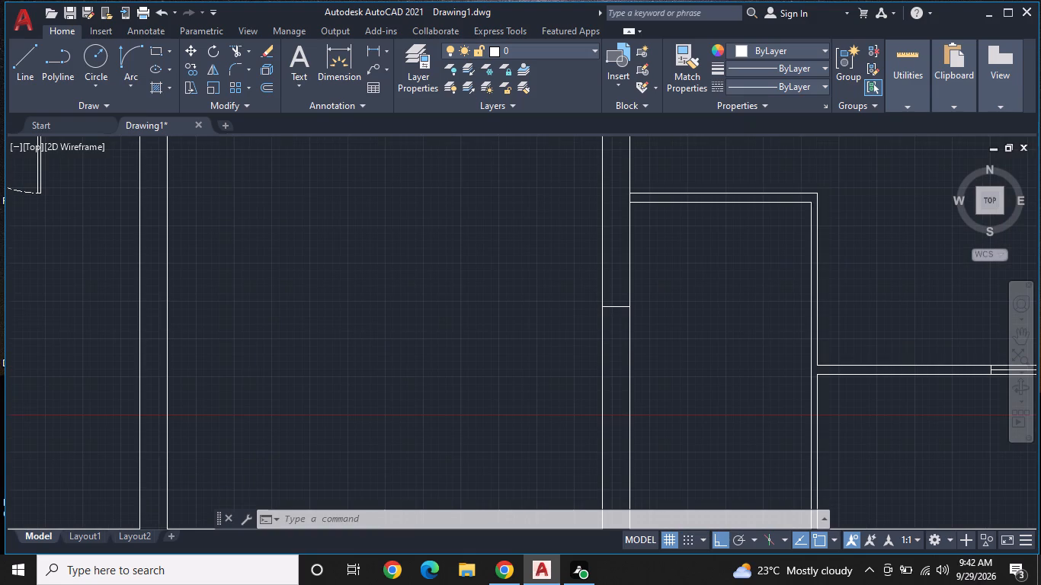
pyautogui.scroll(1, 658, 285)
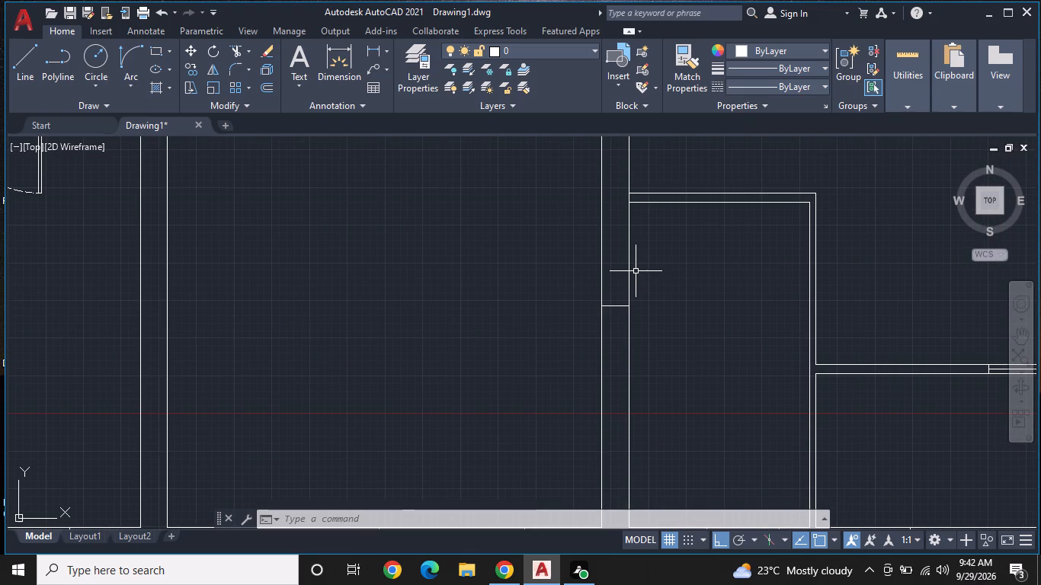
pyautogui.moveTo(673, 276); pyautogui.dragTo(684, 289, button='middle')
pyautogui.scroll(1, 646, 284)
pyautogui.moveTo(661, 271); pyautogui.dragTo(674, 283, button='middle')
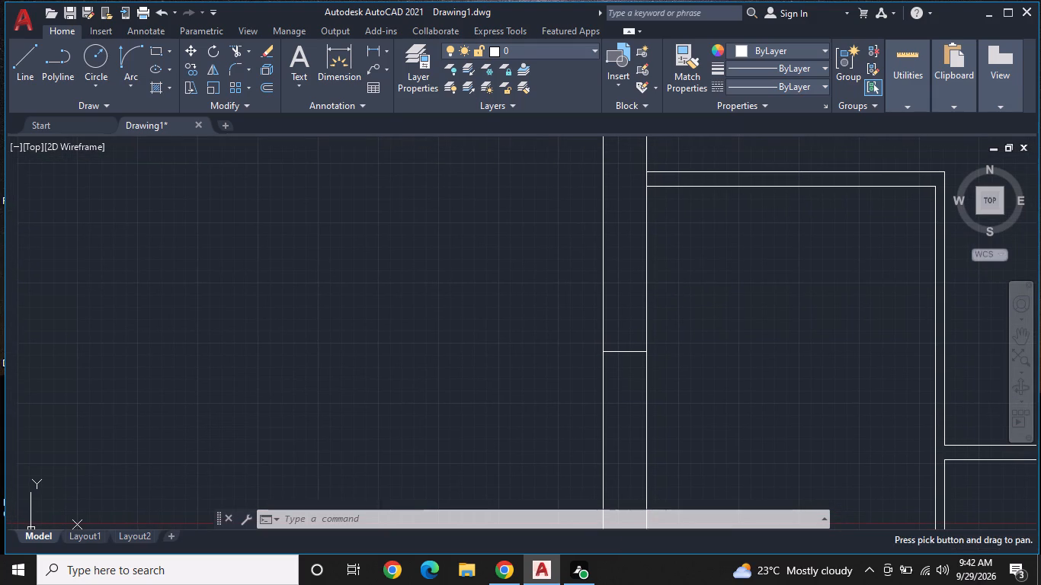
pyautogui.write('L')
pyautogui.press('space')
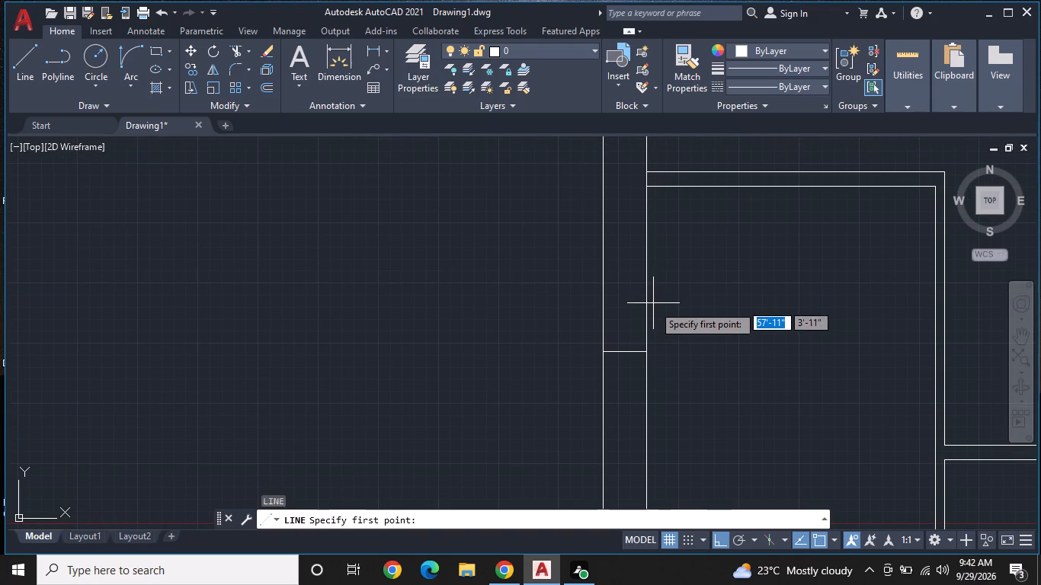
pyautogui.click(646, 354)
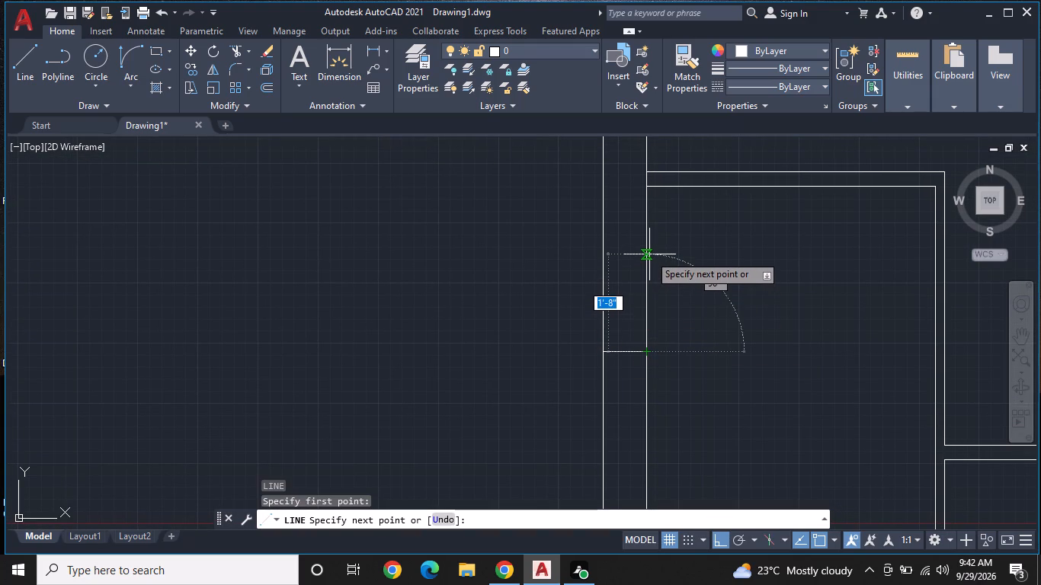
pyautogui.click(648, 254)
pyautogui.press('space')
# Move the 1'-8" vertical line 6" left into the wall's thickness.
pyautogui.click(649, 286)
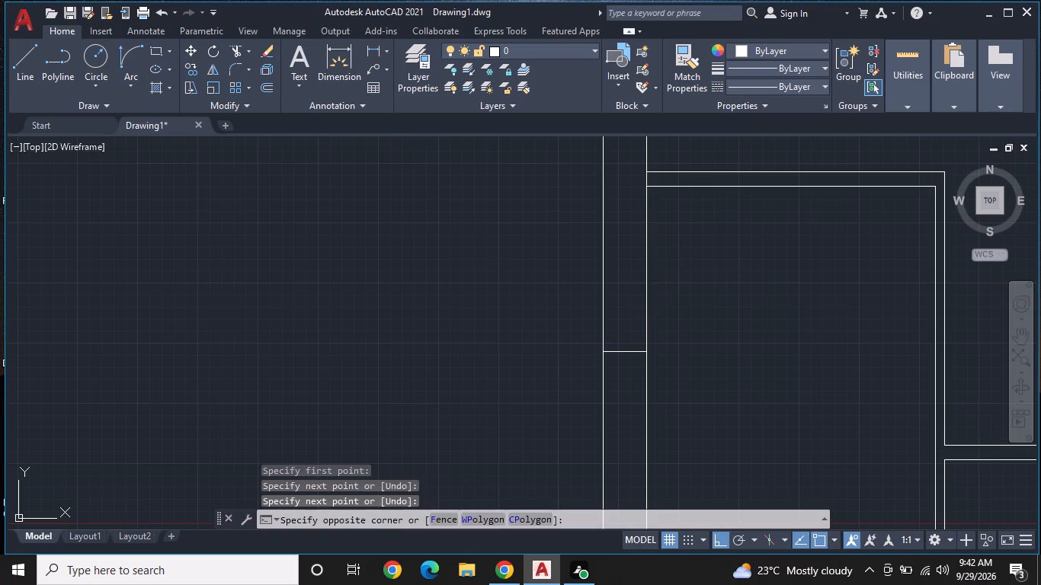
pyautogui.press('Escape')
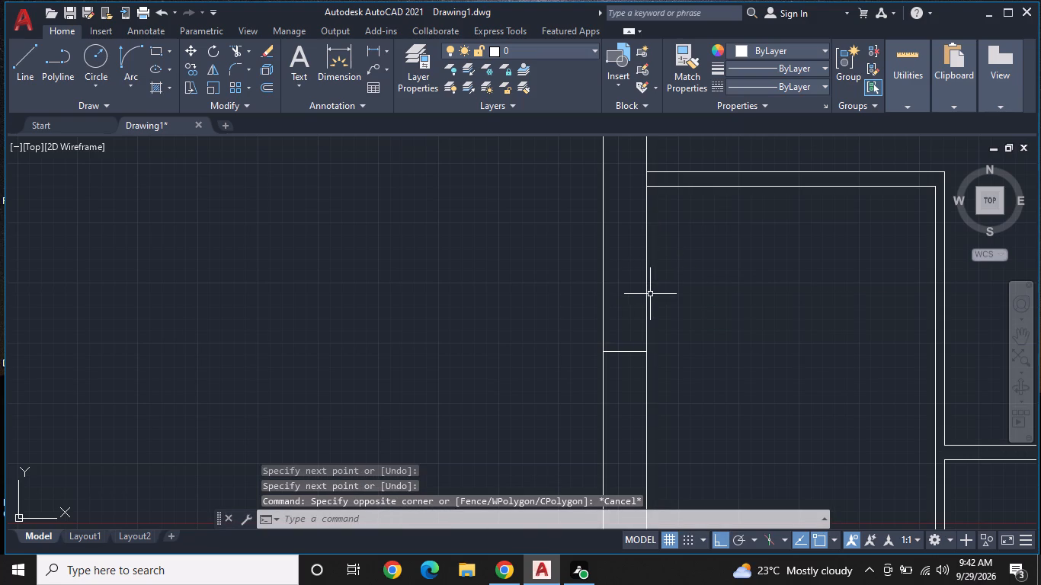
pyautogui.click(646, 299)
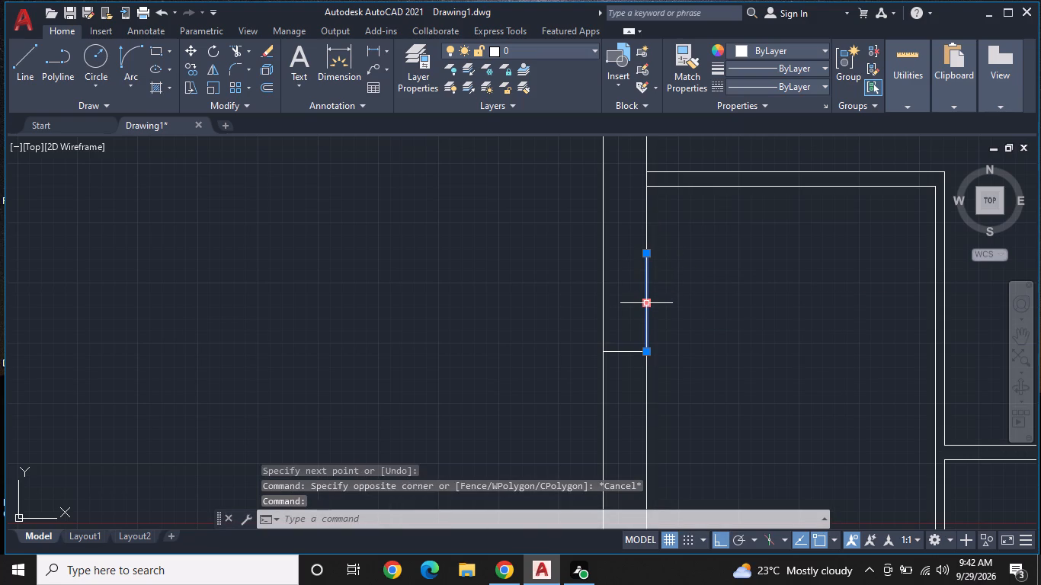
pyautogui.click(643, 301)
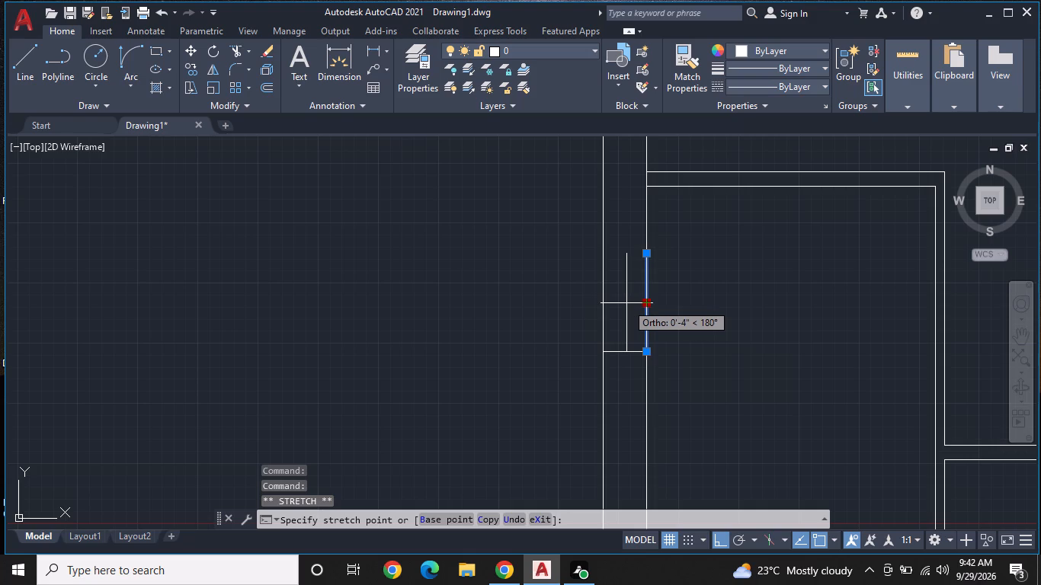
pyautogui.press('6')
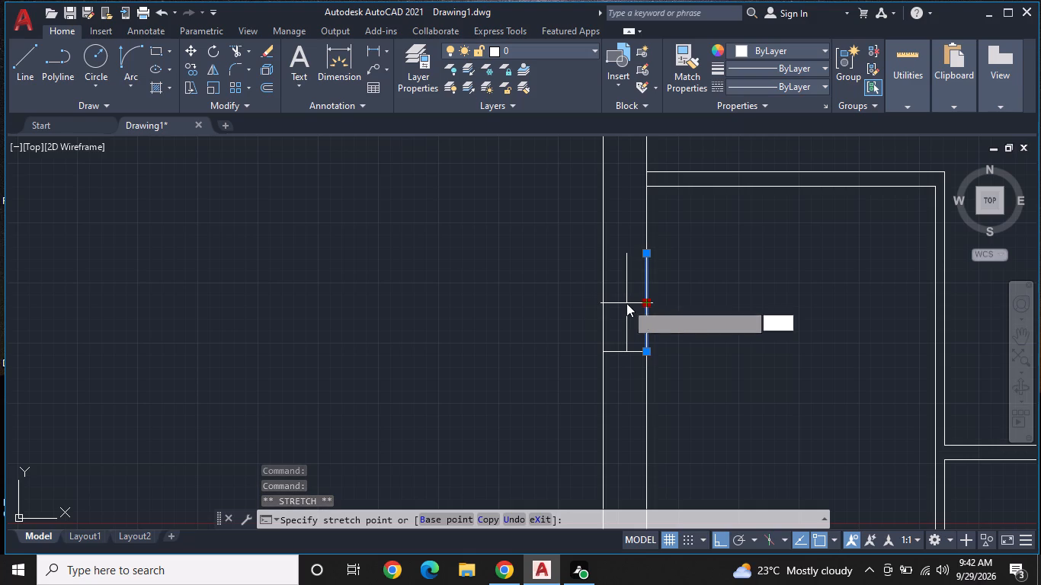
pyautogui.hotkey('shift', '"')
pyautogui.press('Return')
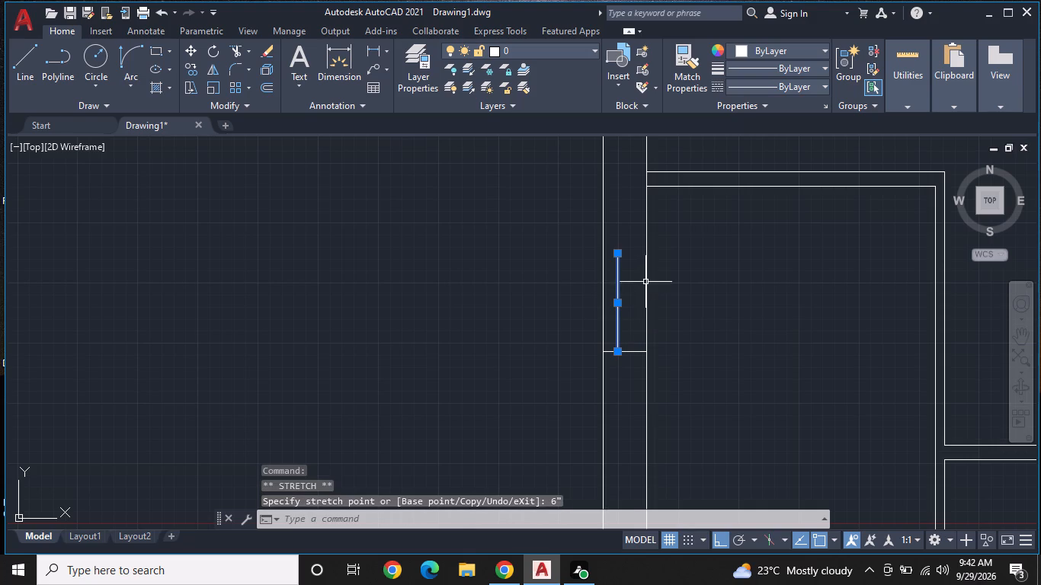
pyautogui.press('Escape')
# Draw a 6" horizontal line from the moved line's upper end to the wall's right line.
pyautogui.moveTo(647, 291); pyautogui.dragTo(604, 347, button='middle')
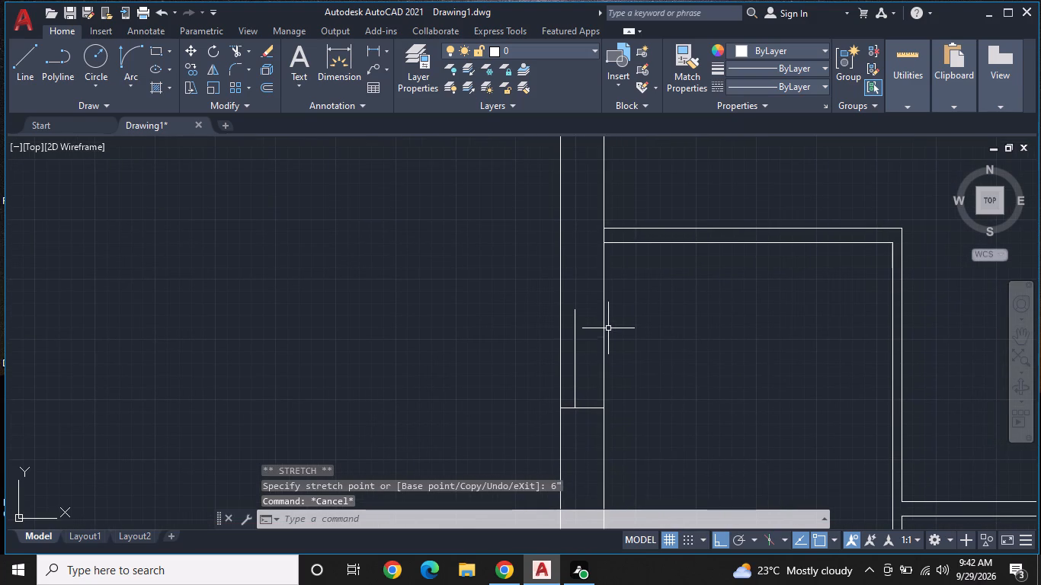
pyautogui.write('L')
pyautogui.press('space')
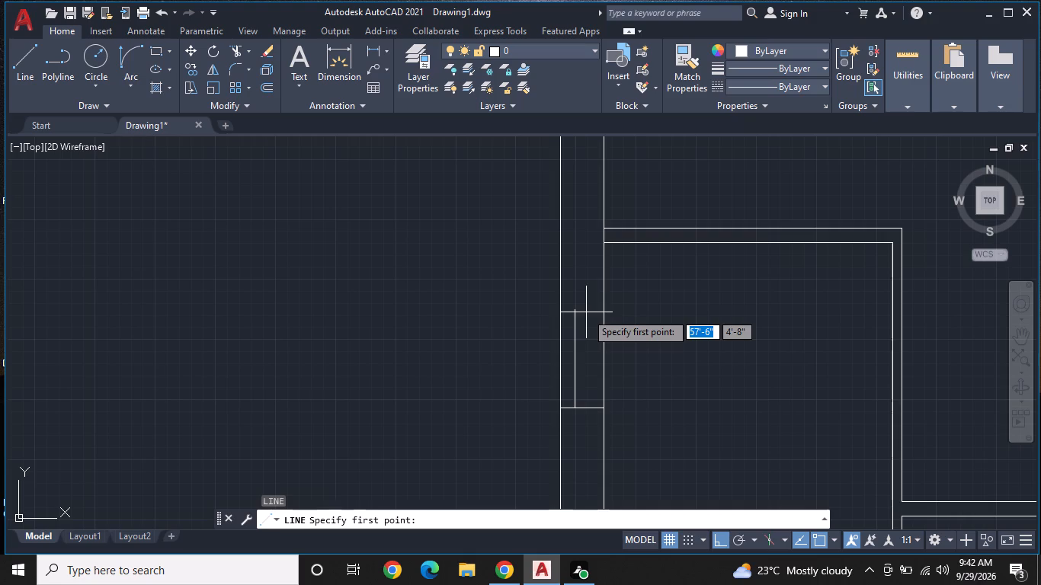
pyautogui.click(572, 311)
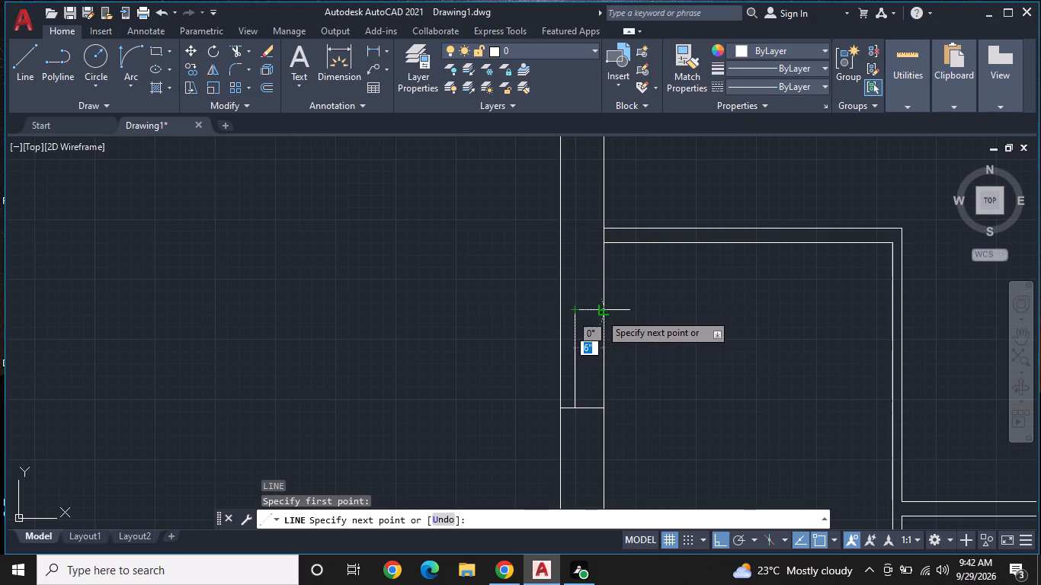
pyautogui.click(599, 313)
pyautogui.press('Escape')
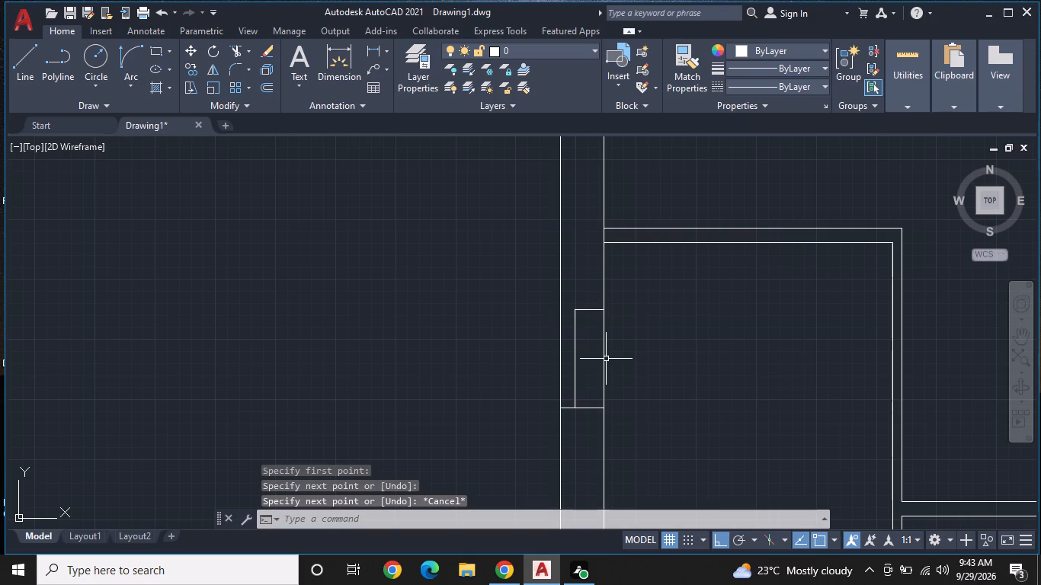
# Trim the 9" wall's right line between the two short horizontal lines, opening the recess toward the narrow room.
pyautogui.press('t')
pyautogui.press('r')
pyautogui.press('space')
pyautogui.click(604, 359)
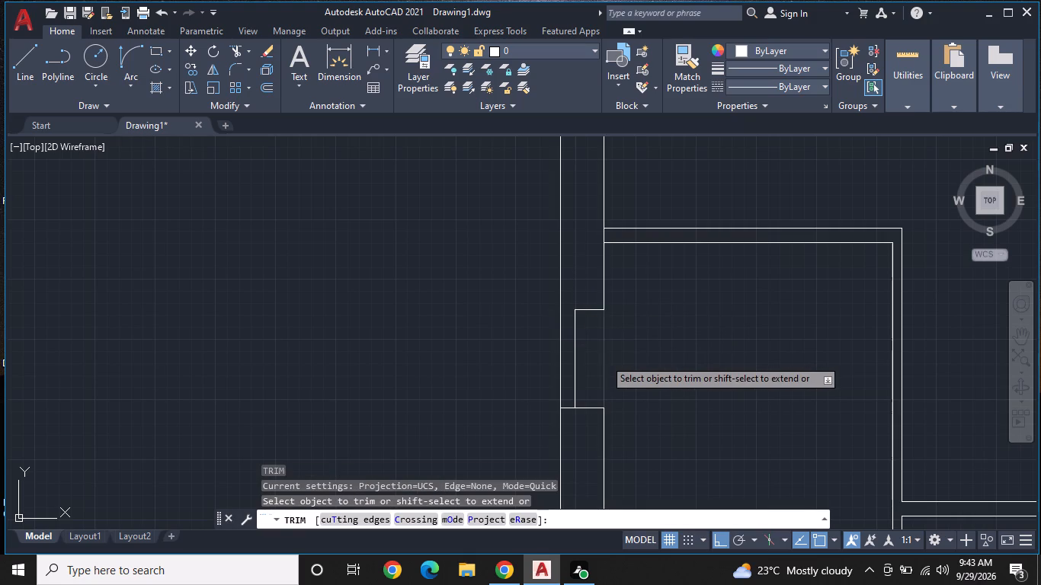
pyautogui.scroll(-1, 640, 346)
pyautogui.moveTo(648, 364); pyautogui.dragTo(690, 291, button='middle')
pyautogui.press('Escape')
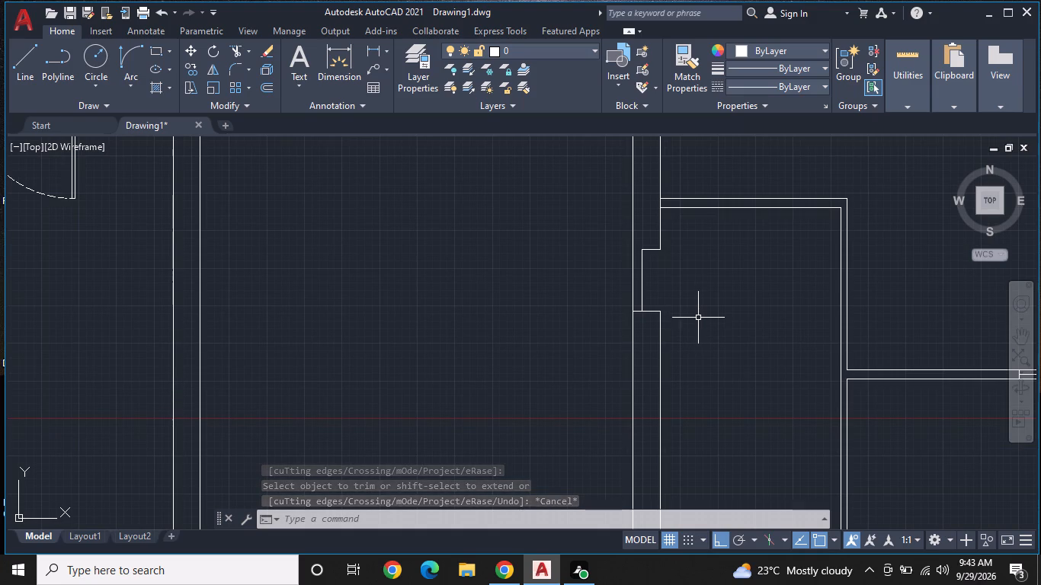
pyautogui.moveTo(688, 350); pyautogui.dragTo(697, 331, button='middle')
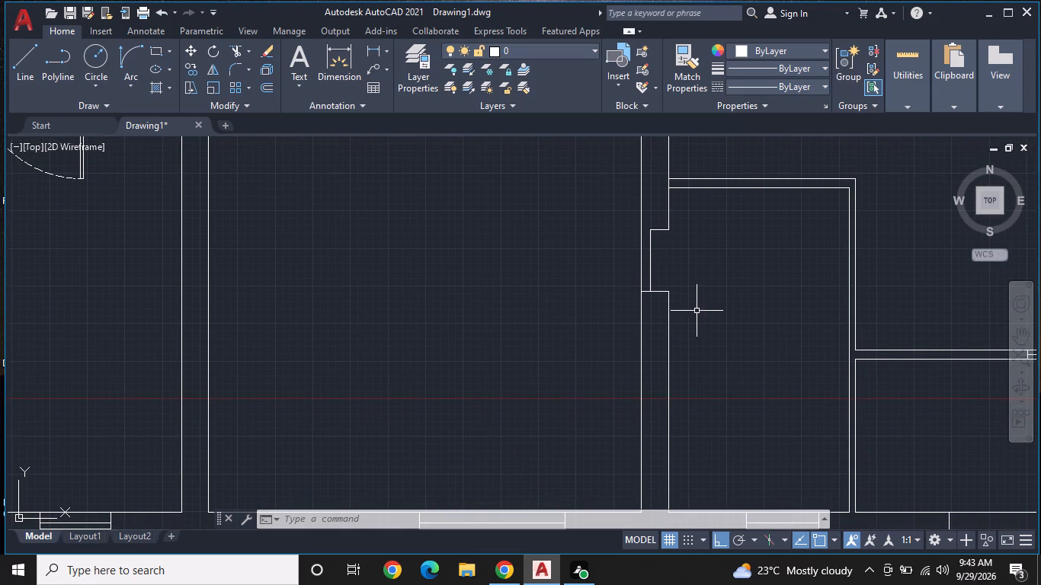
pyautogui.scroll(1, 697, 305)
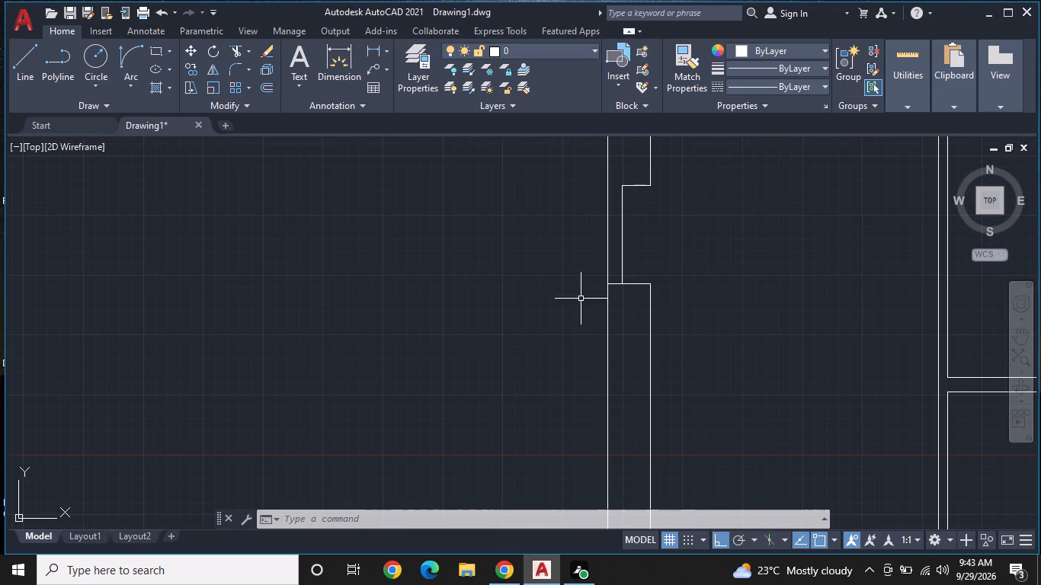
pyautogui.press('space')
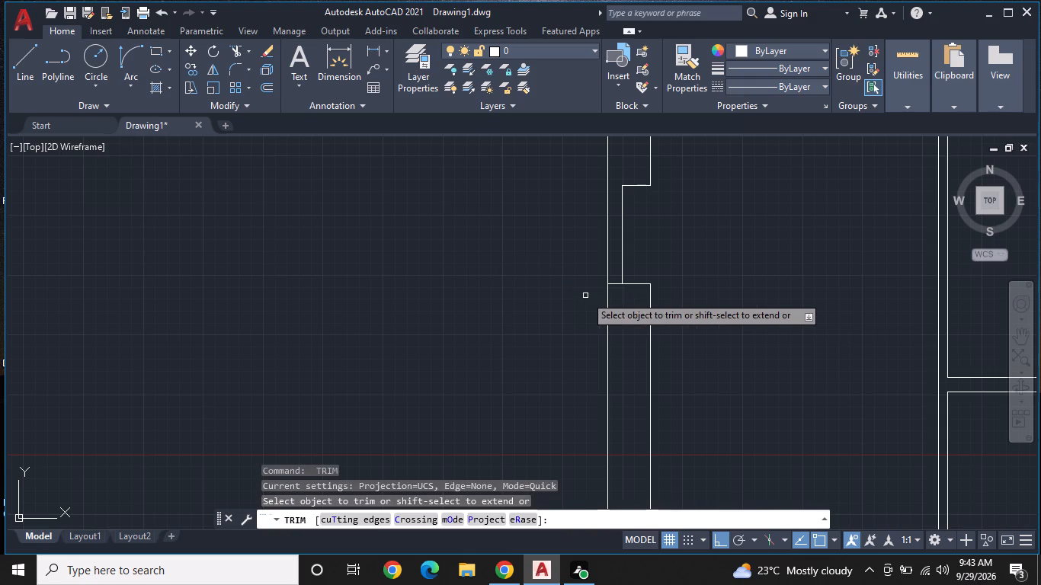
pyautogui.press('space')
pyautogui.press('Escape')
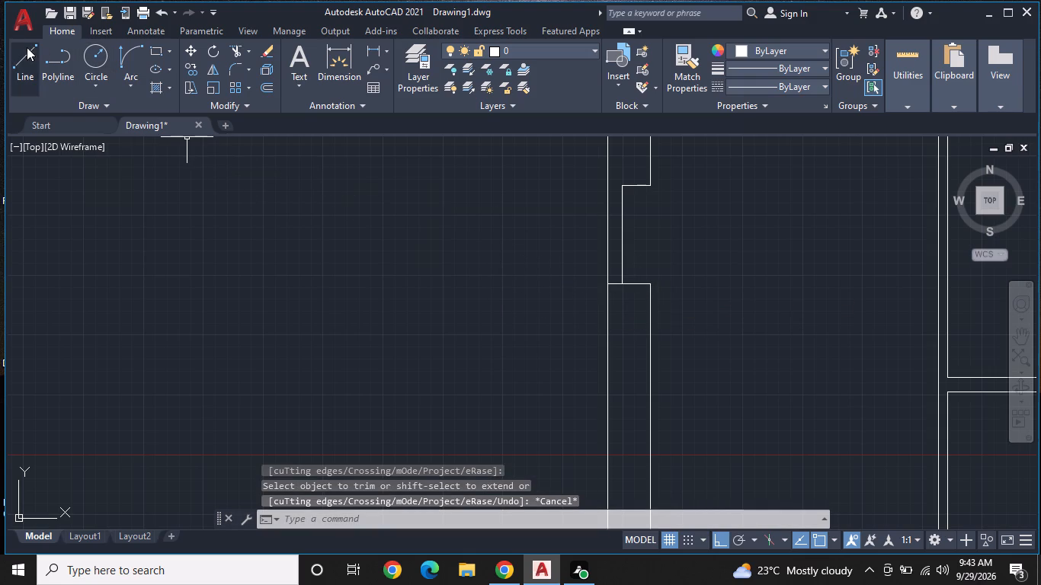
# Draw a door leaf line about 2'-6" to the right from the recess cross line's left end on the 9" wall.
pyautogui.click(18, 56)
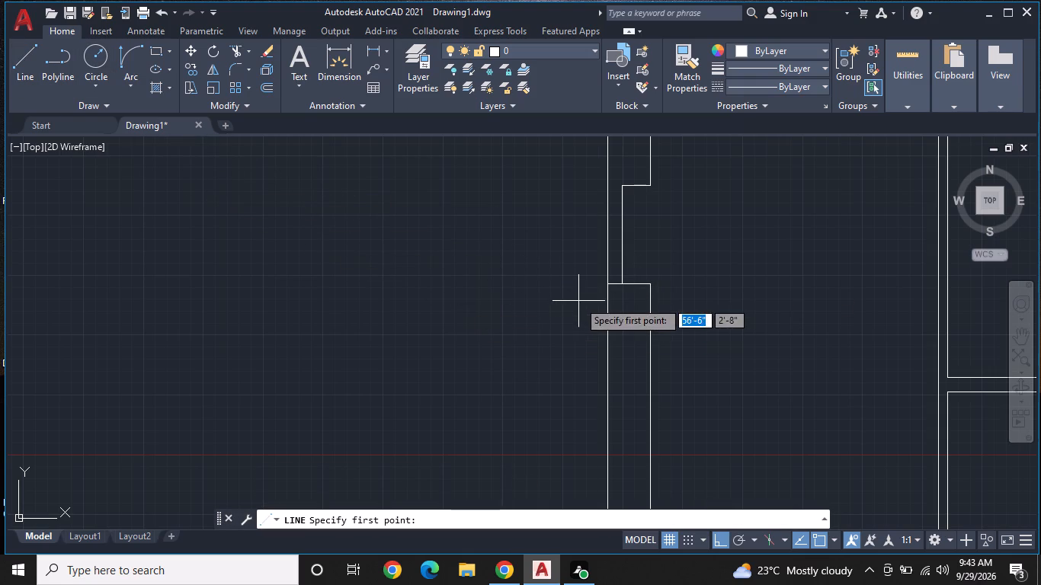
pyautogui.click(611, 283)
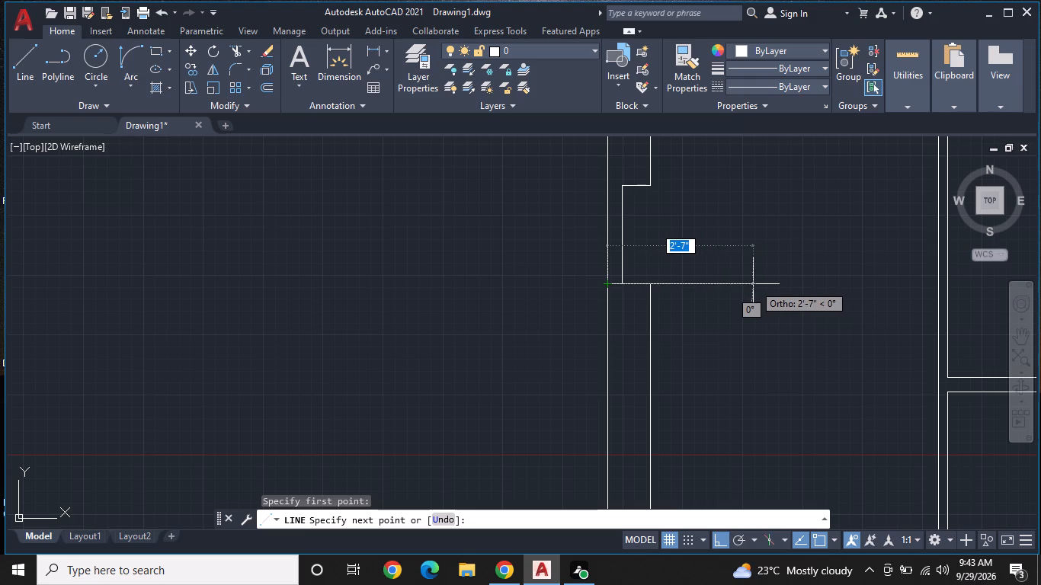
pyautogui.doubleClick(750, 284)
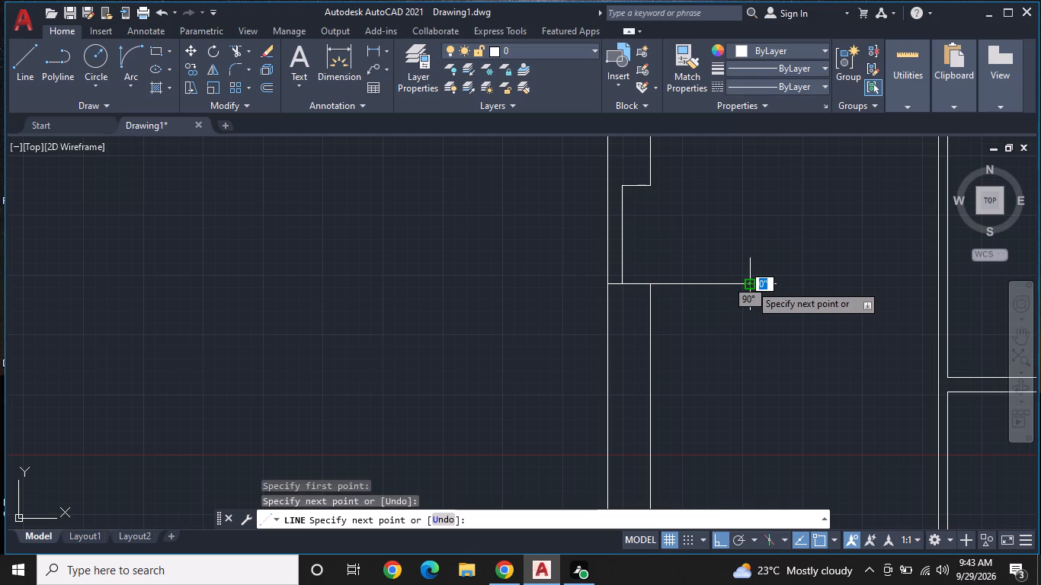
pyautogui.press('space')
# Draw a vertical line about 2'-6" down the wall's left line from the leaf line's left end, marking the door width.
pyautogui.press('space')
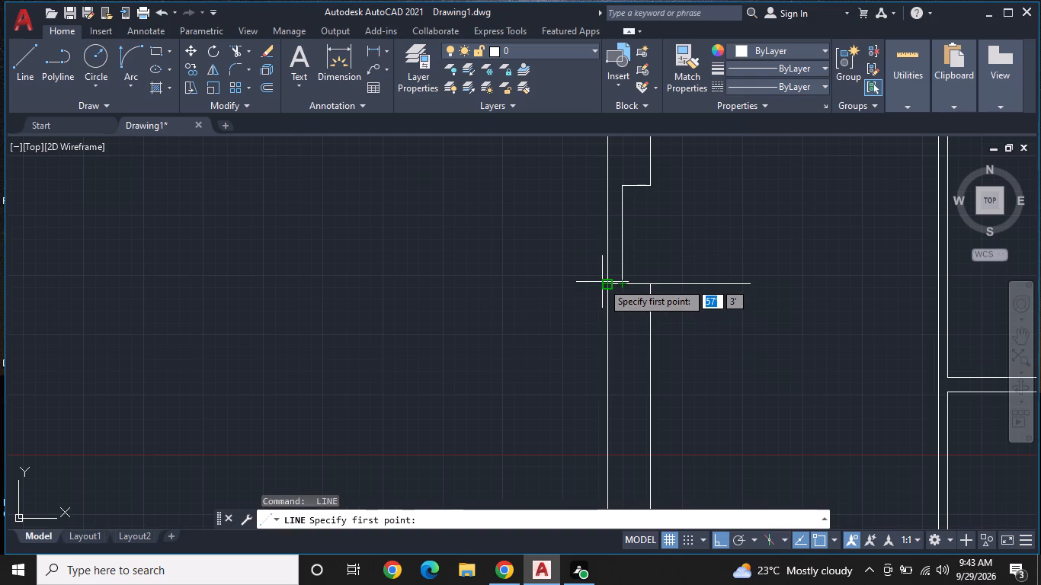
pyautogui.click(602, 282)
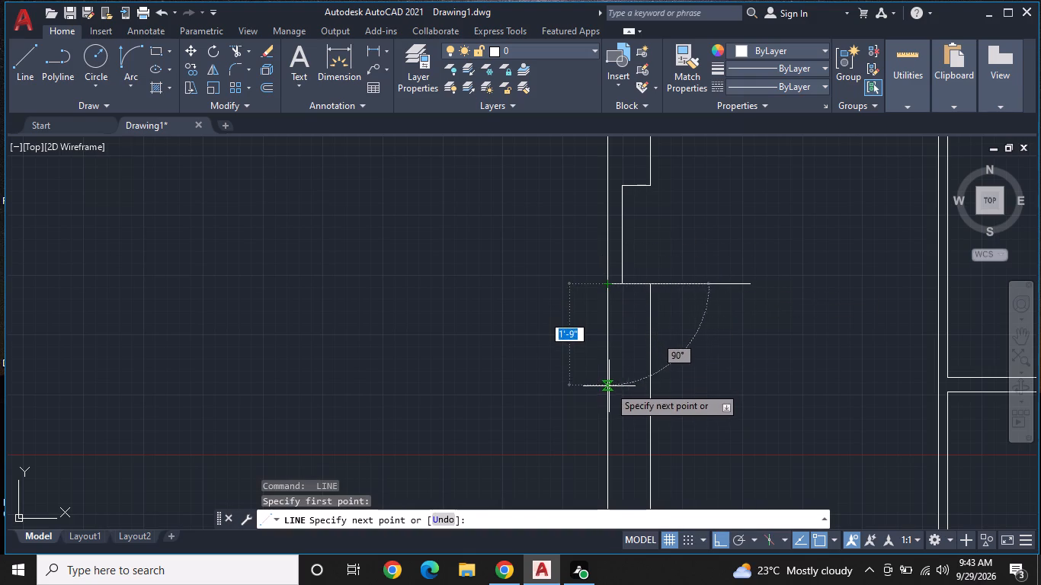
pyautogui.click(606, 427)
pyautogui.press('space')
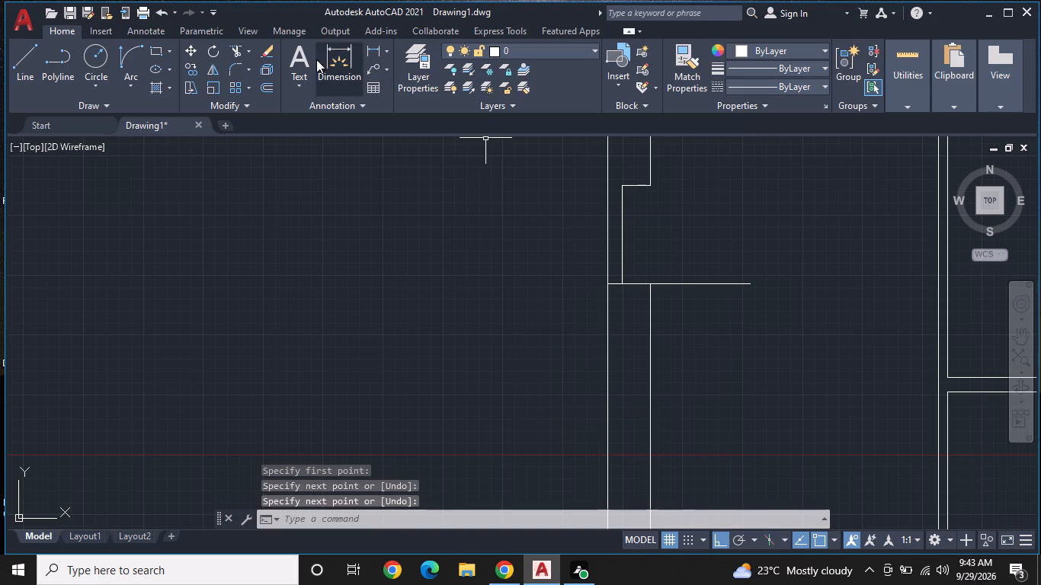
# Draw a quarter-circle swing arc from the leaf line's free end to the lower end of the door-width line, using Start, End, Direction.
pyautogui.doubleClick(126, 55)
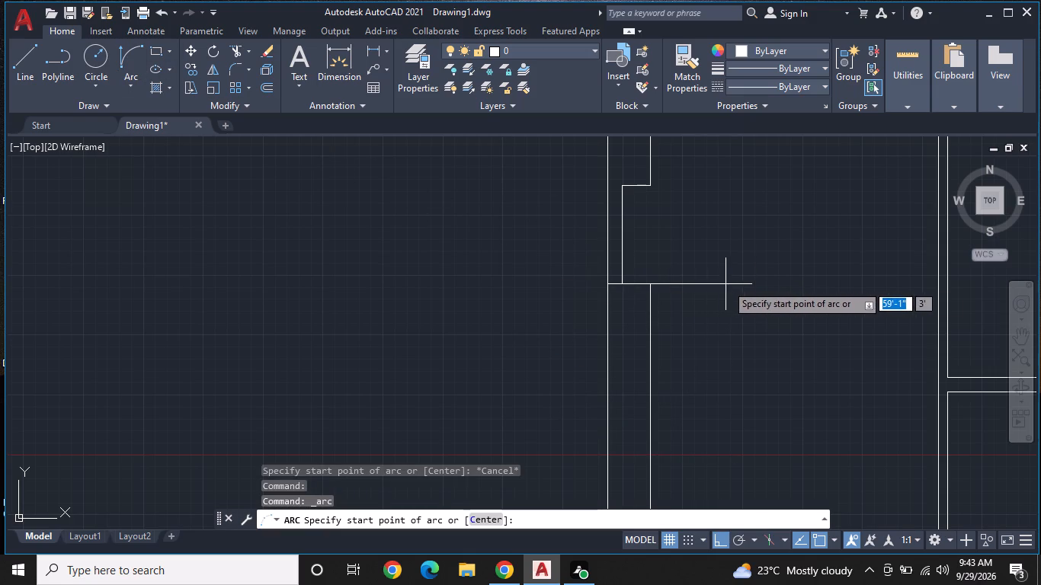
pyautogui.click(751, 285)
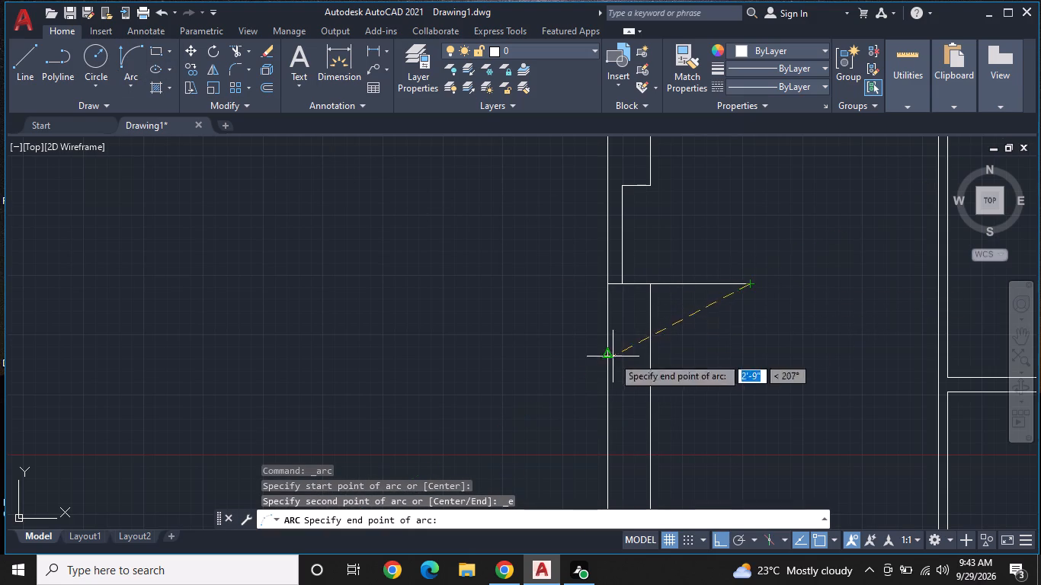
pyautogui.click(608, 426)
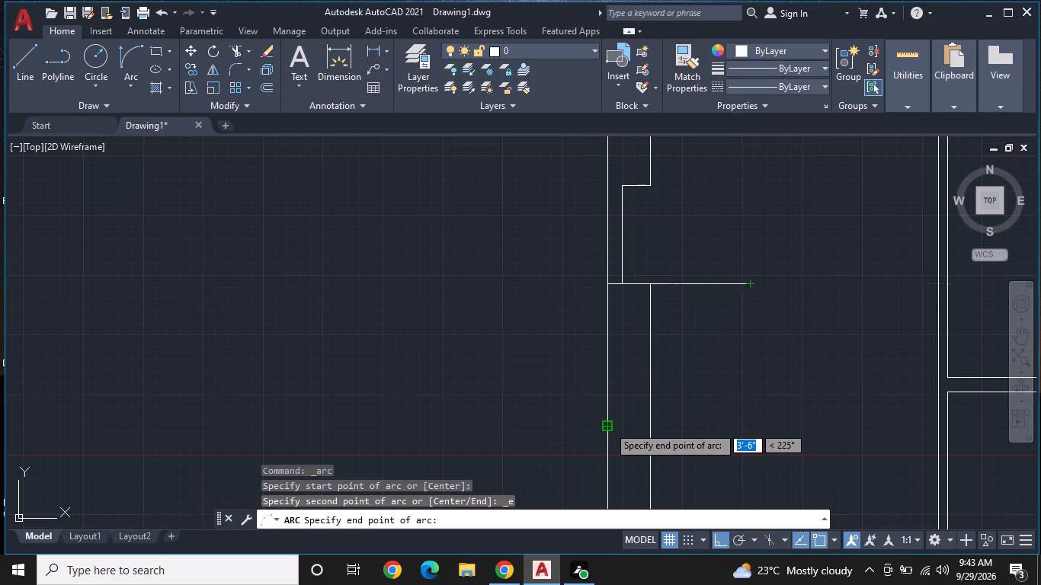
pyautogui.click(751, 467)
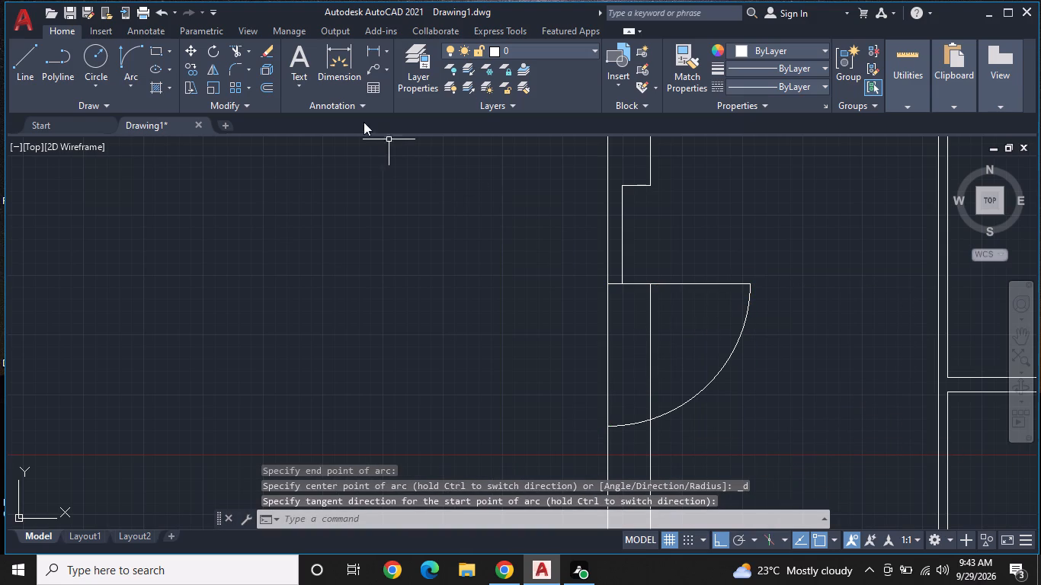
# Offset the horizontal door leaf line 1" downward to give the leaf its thickness.
pyautogui.click(265, 85)
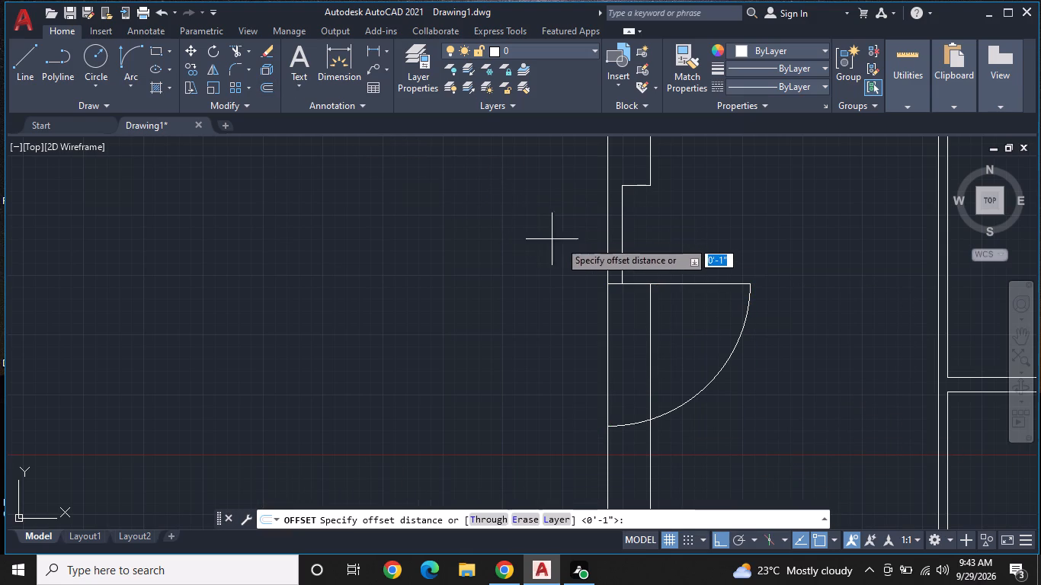
pyautogui.press('space')
pyautogui.click(675, 284)
pyautogui.click(678, 315)
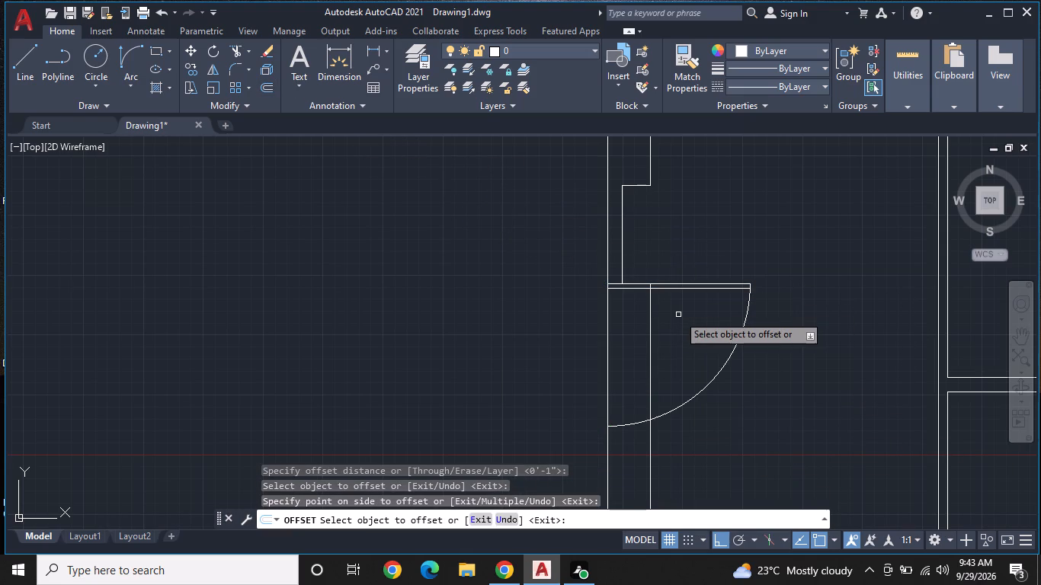
pyautogui.moveTo(678, 313); pyautogui.dragTo(701, 284, button='middle')
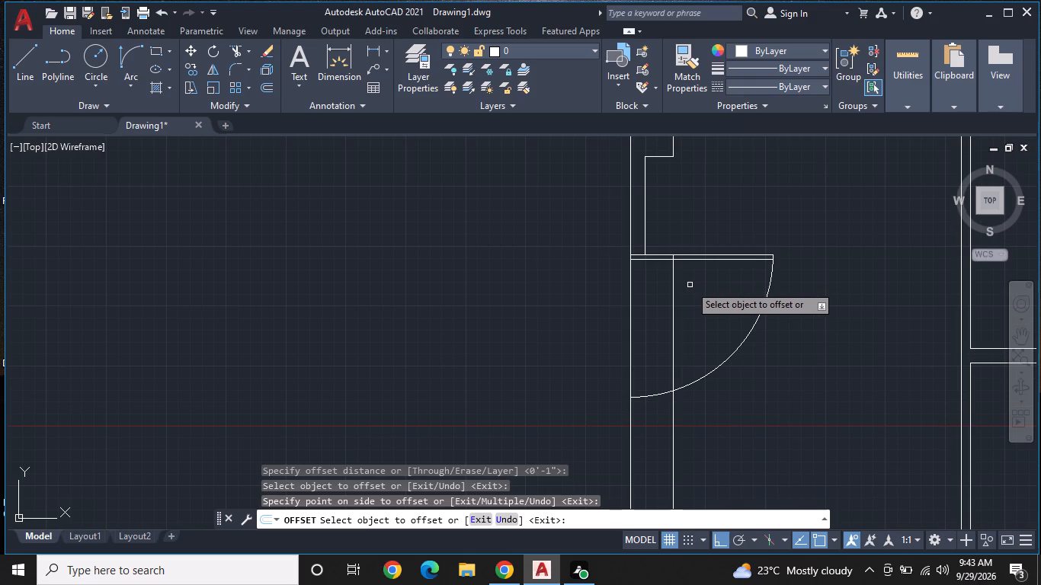
pyautogui.moveTo(690, 285); pyautogui.dragTo(699, 273, button='middle')
pyautogui.press('Escape')
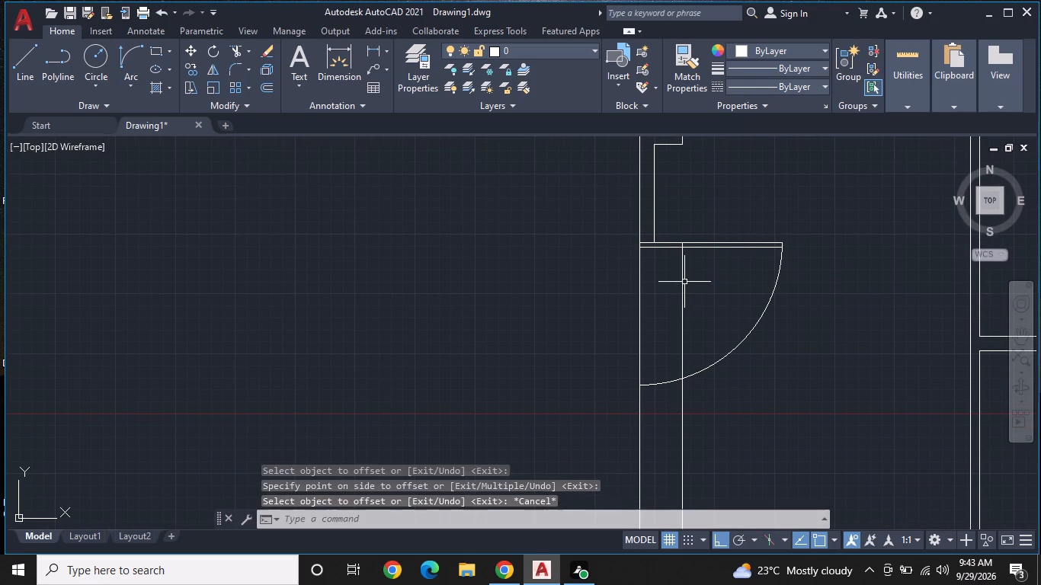
# Trim the 9" wall's left and right lines between the door leaf and the swing arc, including the overlapping door-width line.
pyautogui.click(239, 45)
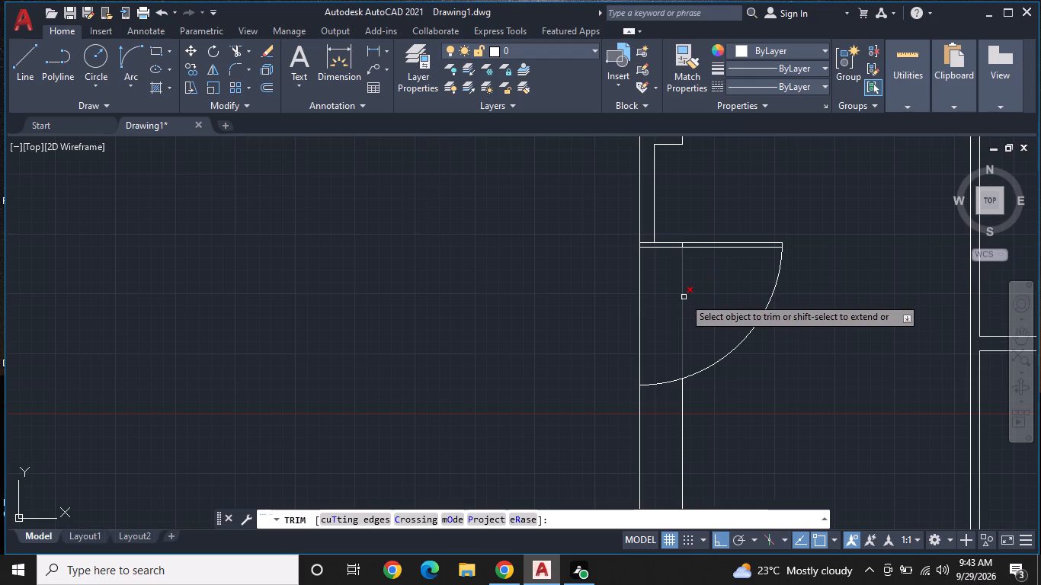
pyautogui.click(639, 302)
pyautogui.click(639, 302)
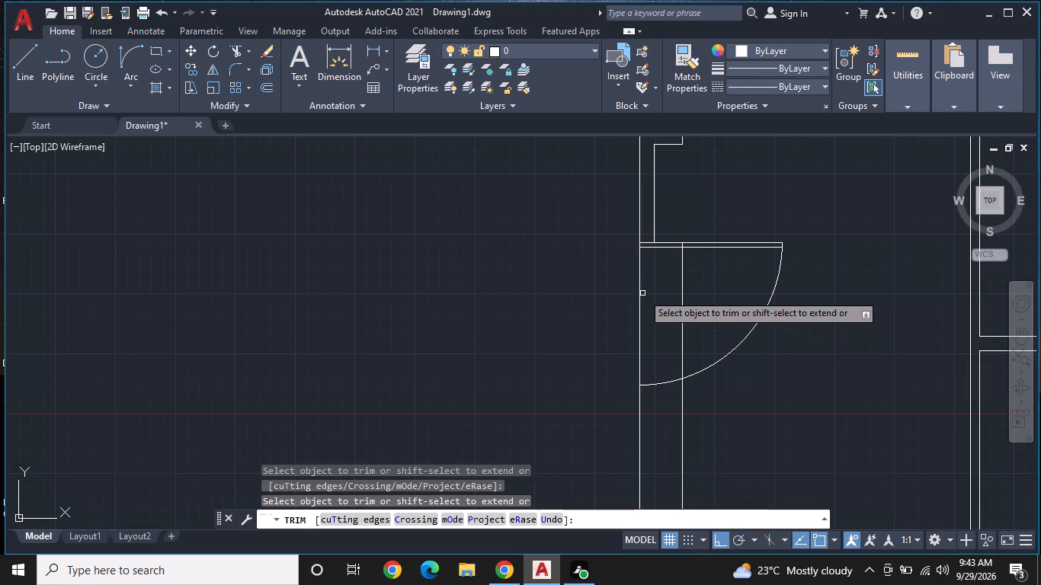
pyautogui.click(640, 300)
pyautogui.scroll(-1, 673, 287)
pyautogui.press('Escape')
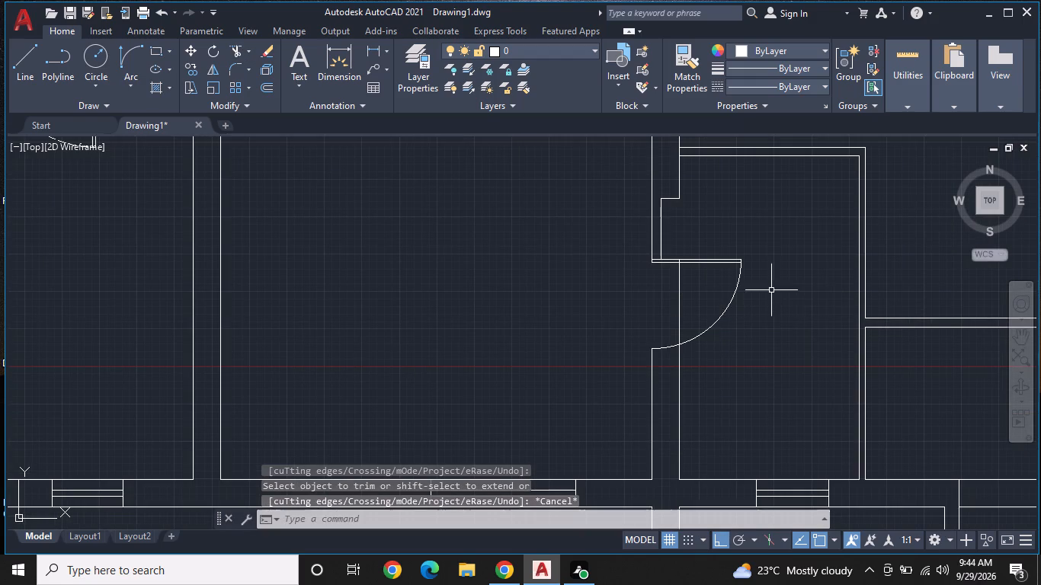
pyautogui.scroll(1, 668, 296)
pyautogui.press('space')
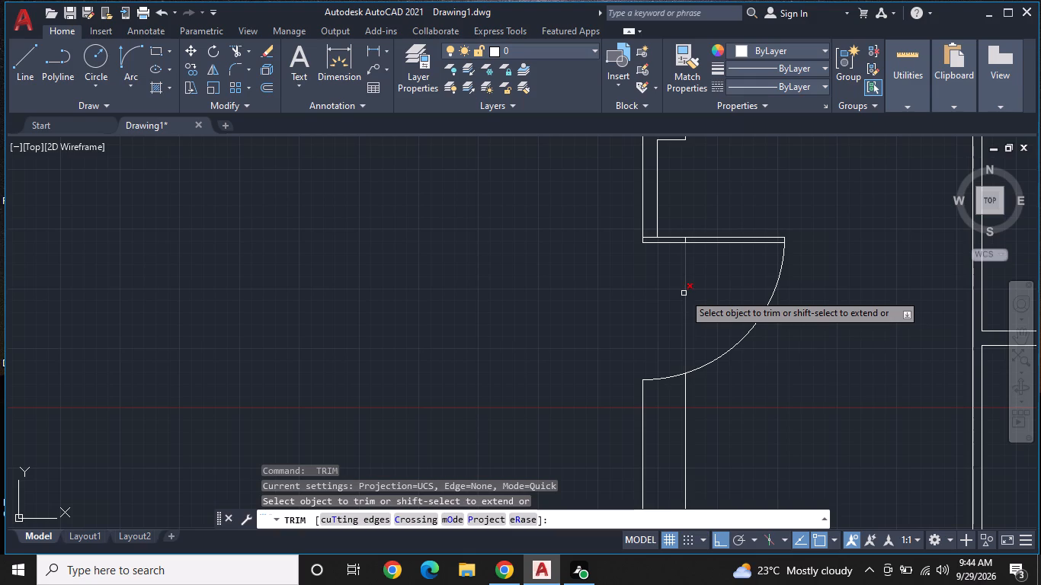
pyautogui.click(684, 293)
pyautogui.press('space')
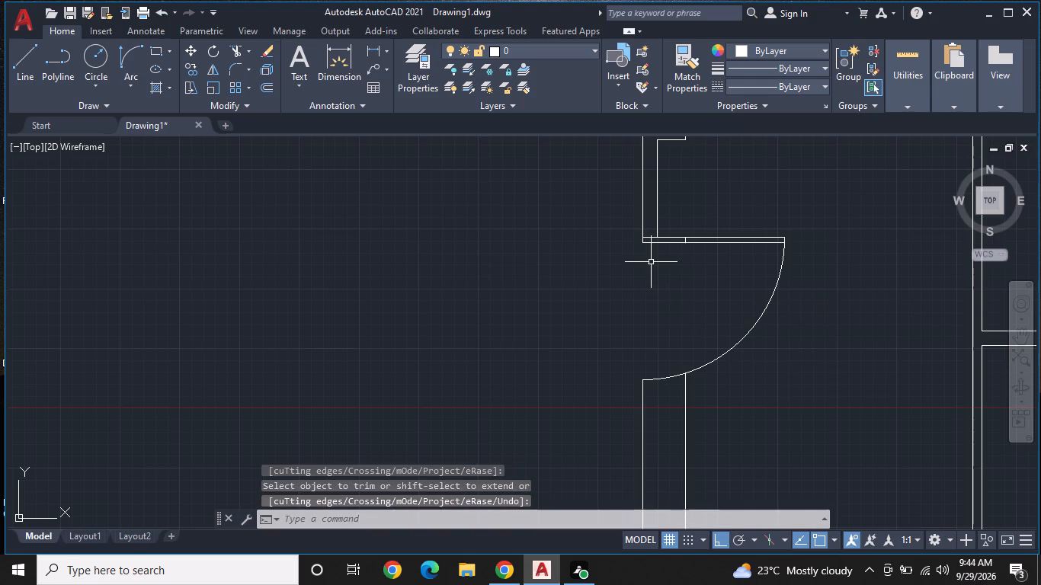
# Draw a vertical line from the recess line's lower end at the door leaf down through the opening to just past the swing arc.
pyautogui.click(29, 55)
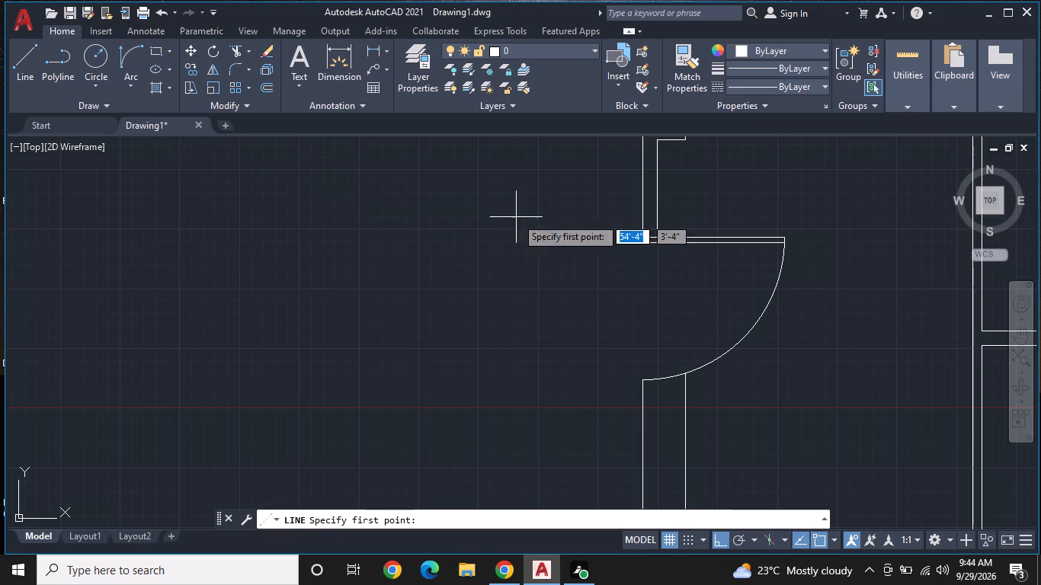
pyautogui.click(658, 248)
pyautogui.press('space')
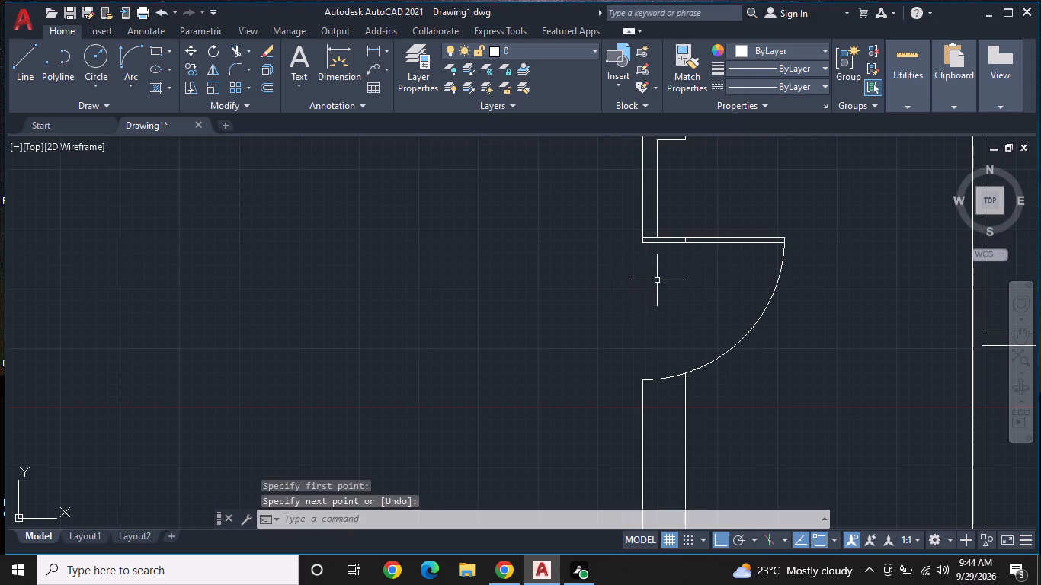
pyautogui.press('space')
pyautogui.click(655, 242)
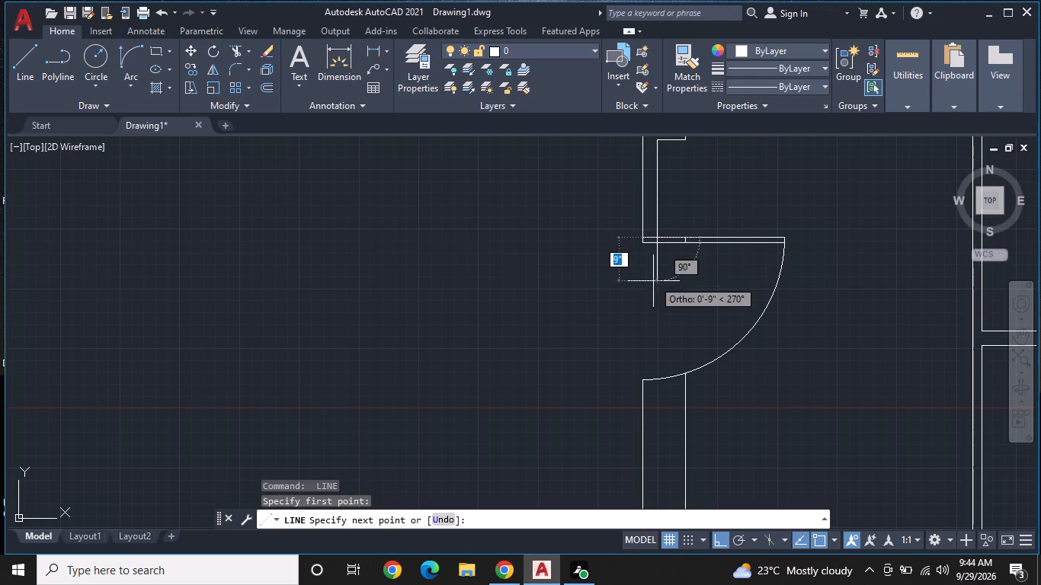
pyautogui.doubleClick(650, 398)
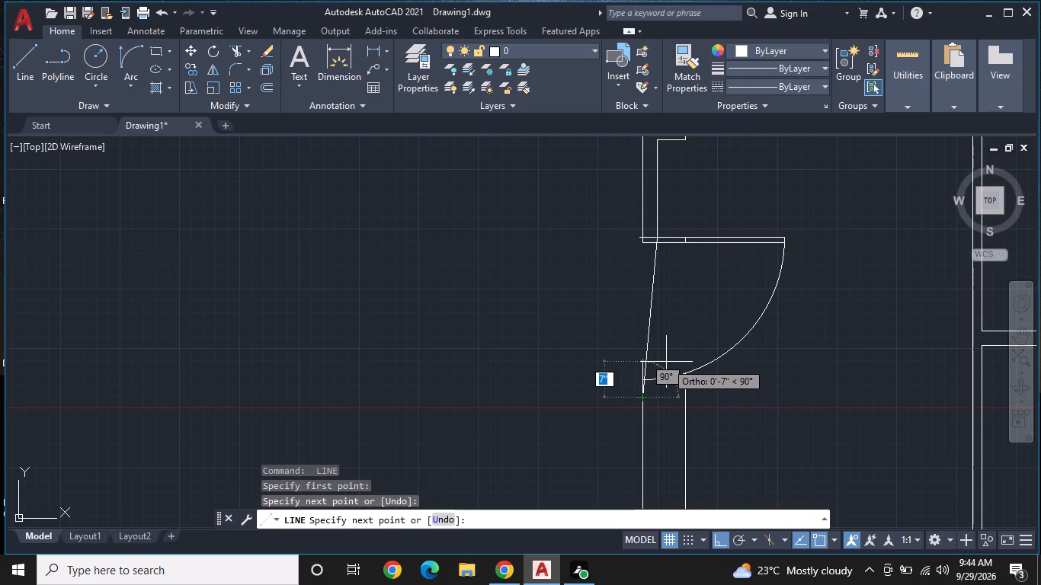
pyautogui.hotkey('ctrl', 'z')
pyautogui.doubleClick(664, 404)
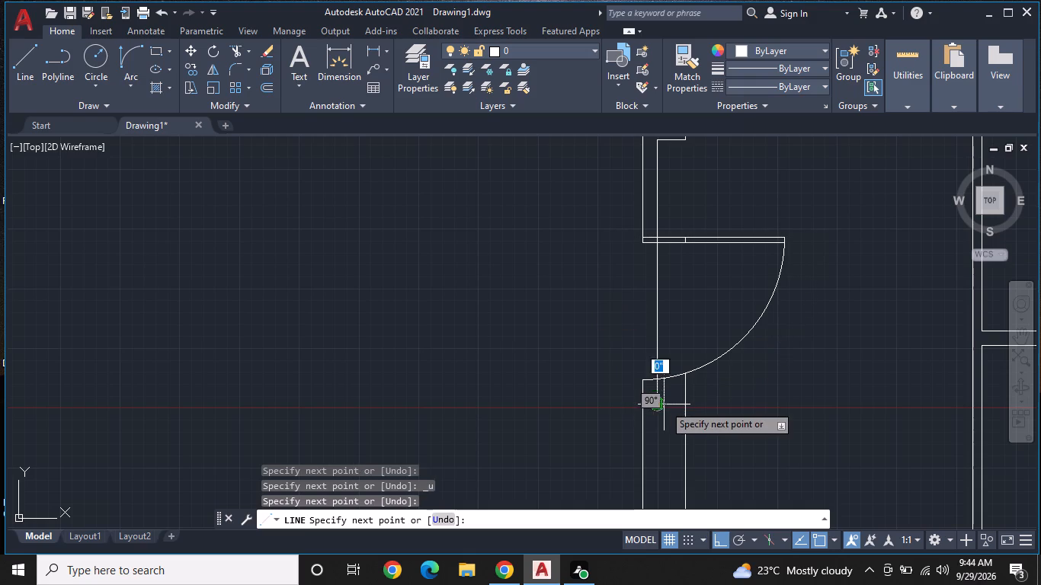
pyautogui.press('Escape')
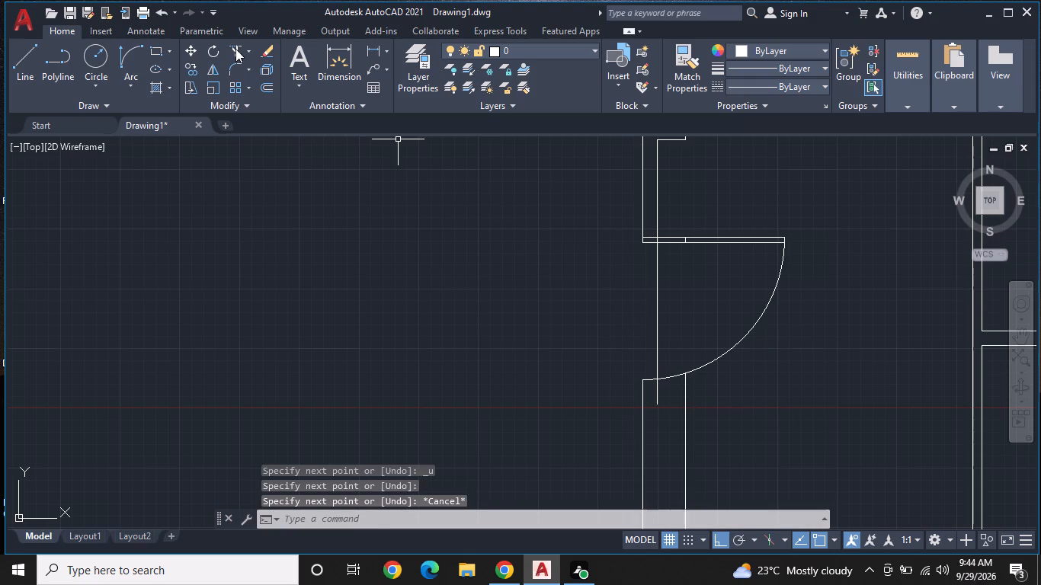
# Trim the new vertical line's overrun below the swing arc and the short wall line stub inside the door leaf.
pyautogui.click(235, 49)
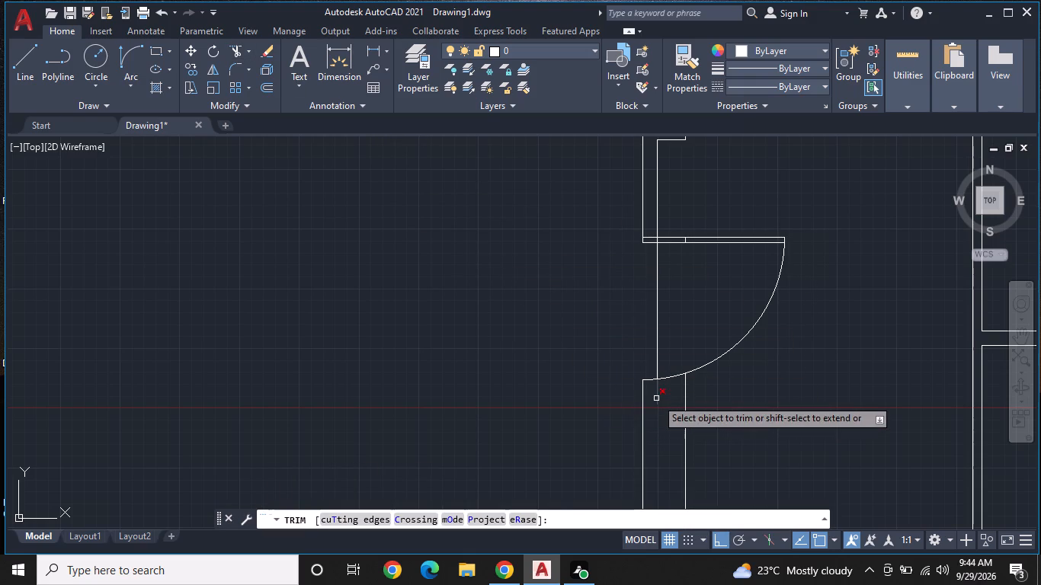
pyautogui.click(656, 398)
pyautogui.moveTo(674, 320); pyautogui.dragTo(512, 283, button='middle')
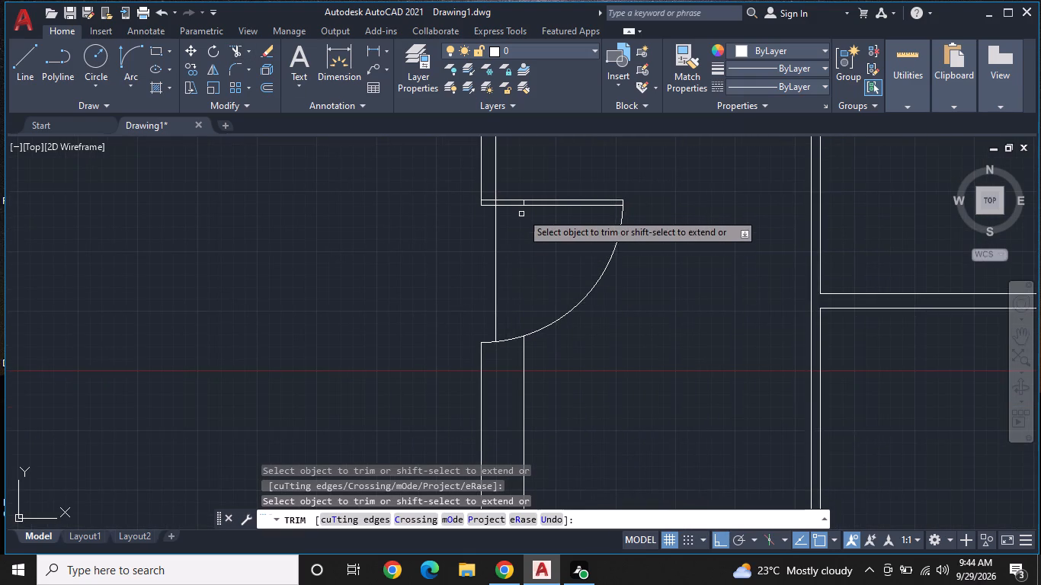
pyautogui.scroll(1, 521, 202)
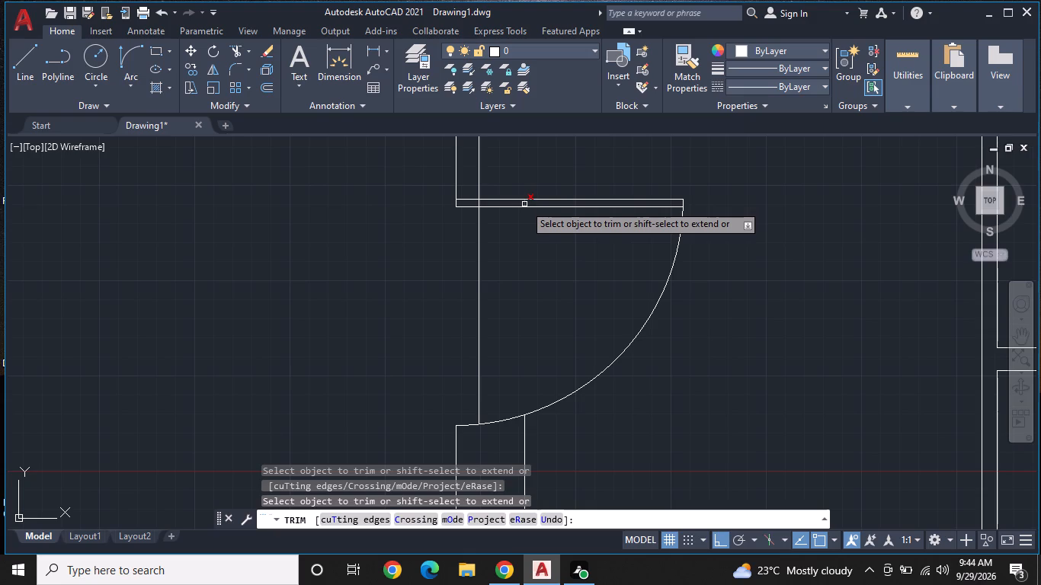
pyautogui.click(524, 204)
pyautogui.press('Escape')
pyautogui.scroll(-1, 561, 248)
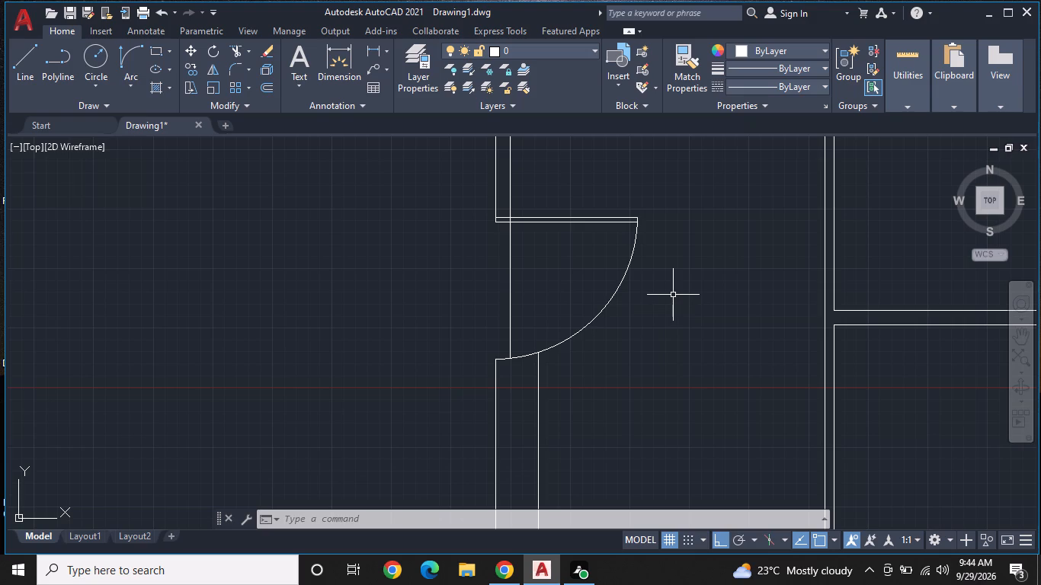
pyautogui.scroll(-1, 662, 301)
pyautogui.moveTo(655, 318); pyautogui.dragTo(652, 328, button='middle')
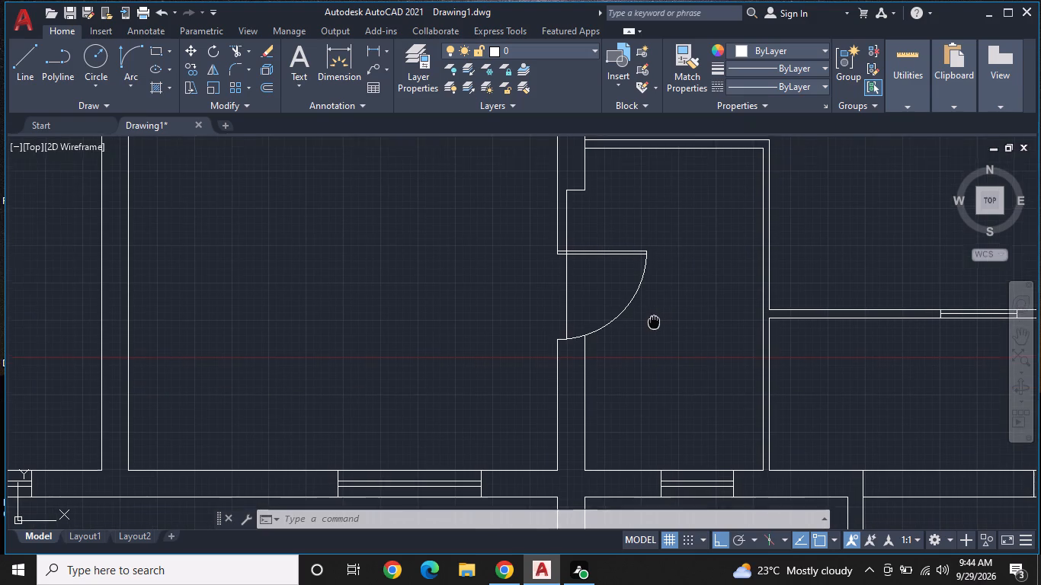
# Draw a line 2' up from the lower-left room's bottom-right inner corner and across to its left wall, outlining a 2'-deep strip.
pyautogui.moveTo(652, 328); pyautogui.dragTo(652, 331, button='middle')
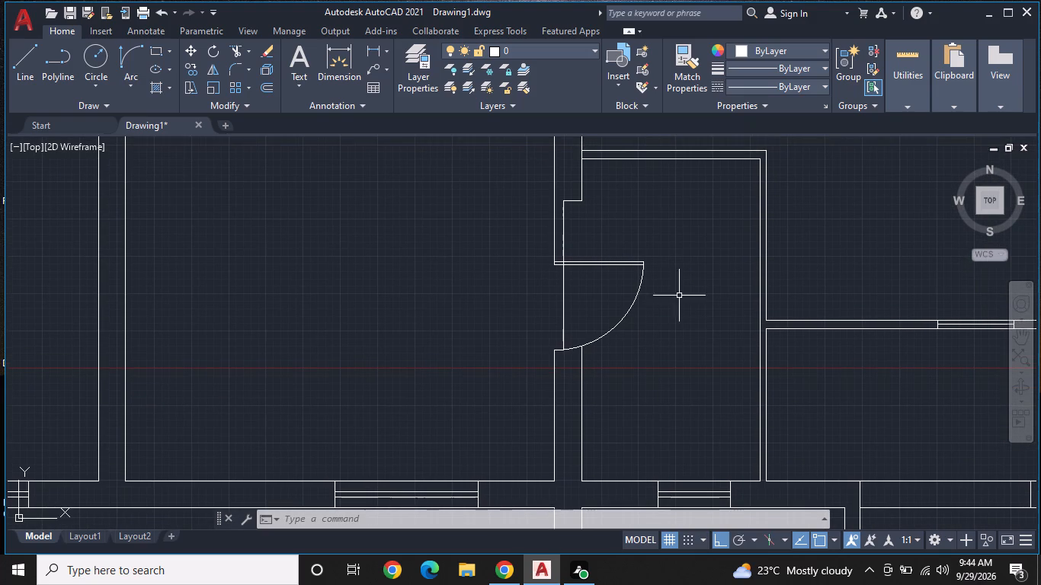
pyautogui.moveTo(657, 313); pyautogui.dragTo(718, 270, button='middle')
pyautogui.scroll(-1, 738, 257)
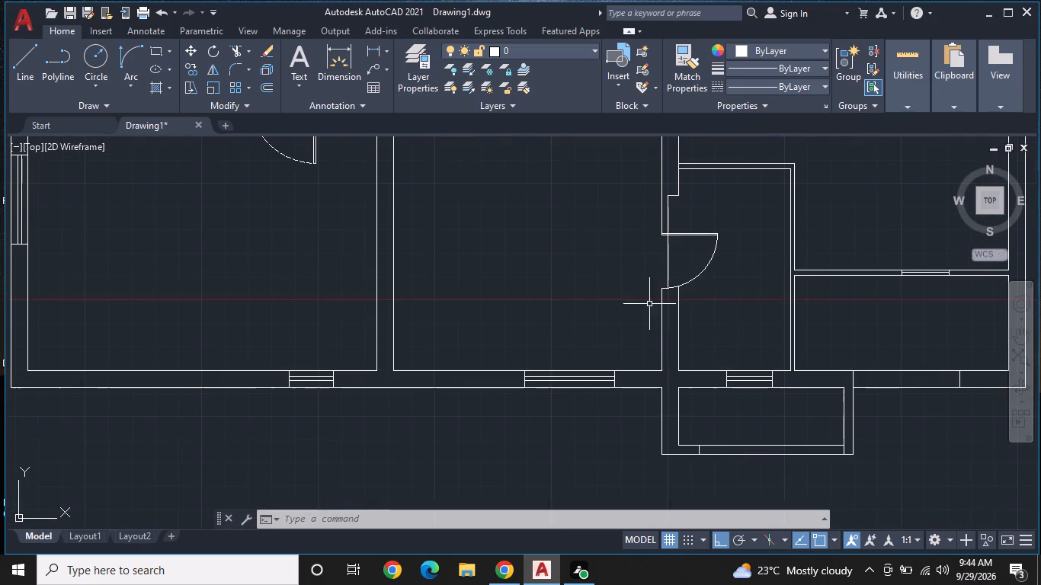
pyautogui.moveTo(575, 314); pyautogui.dragTo(834, 361, button='middle')
pyautogui.moveTo(591, 335); pyautogui.dragTo(623, 309, button='middle')
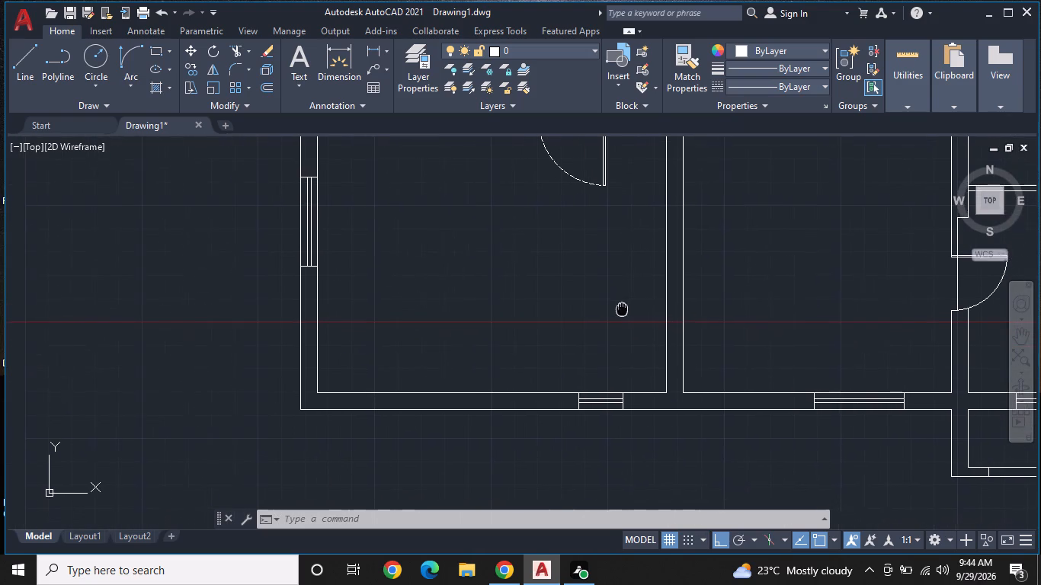
pyautogui.moveTo(623, 309); pyautogui.dragTo(623, 308, button='middle')
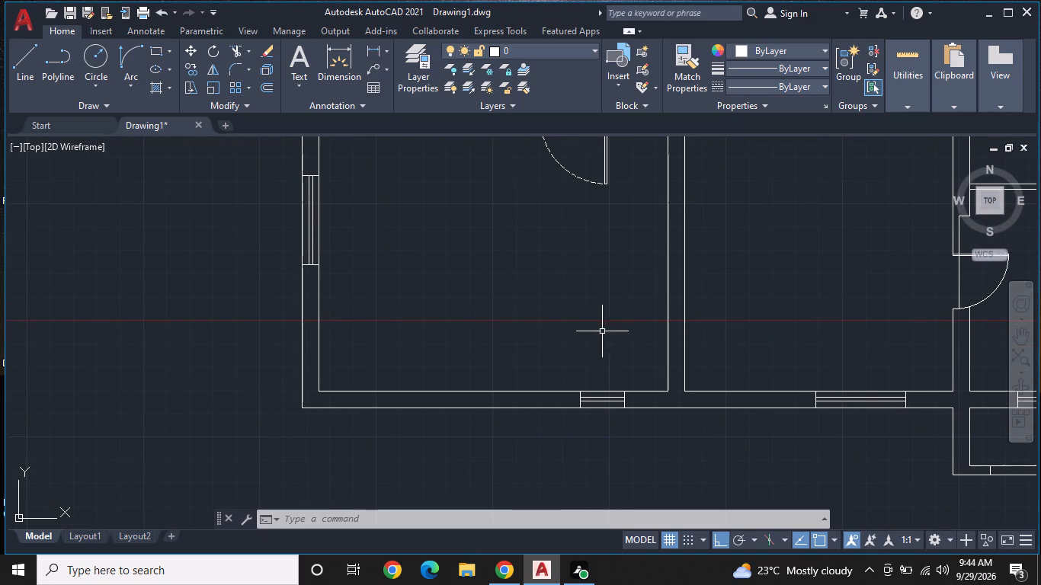
pyautogui.click(25, 48)
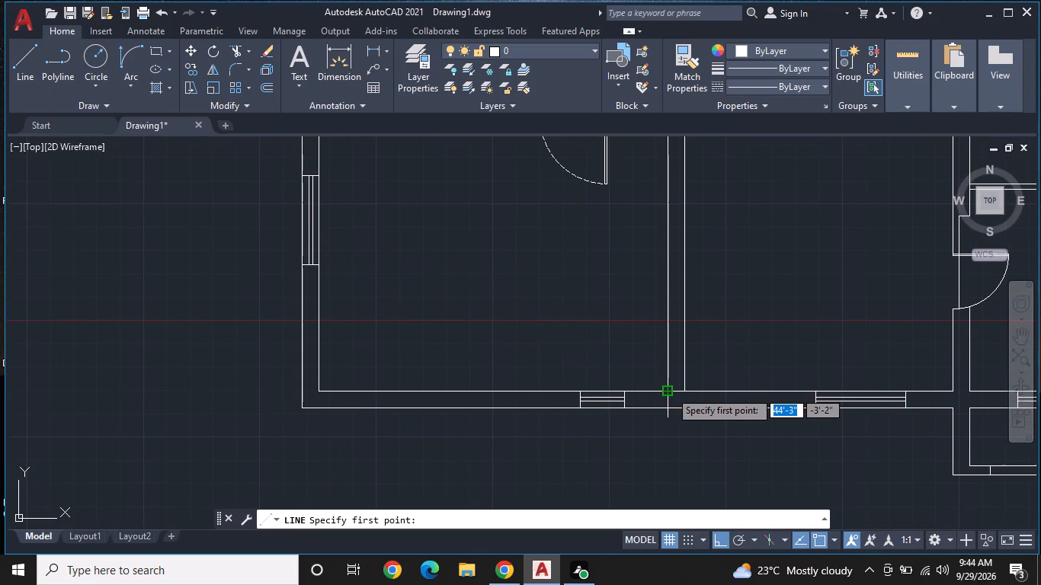
pyautogui.click(670, 391)
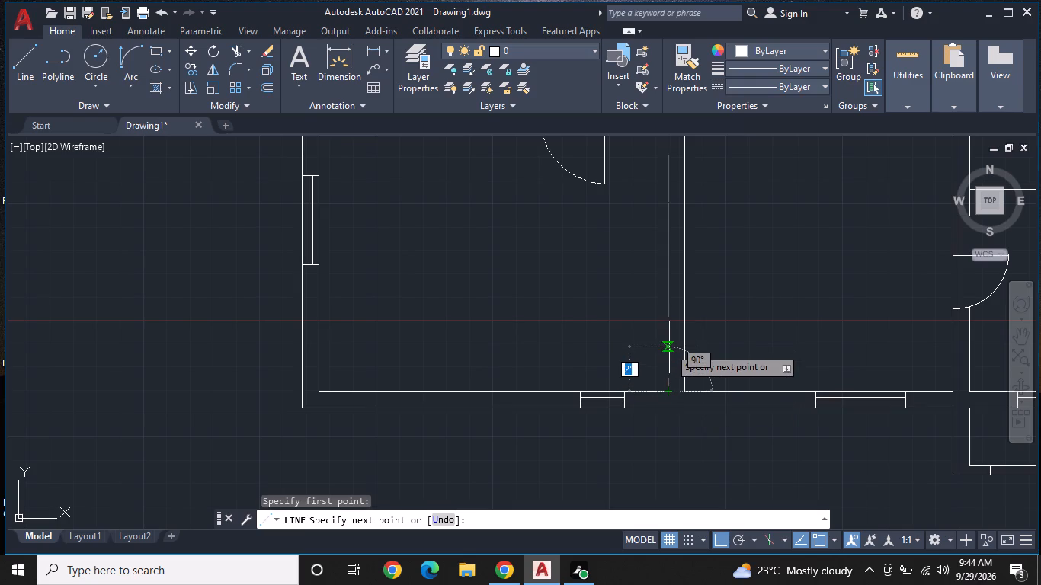
pyautogui.click(669, 347)
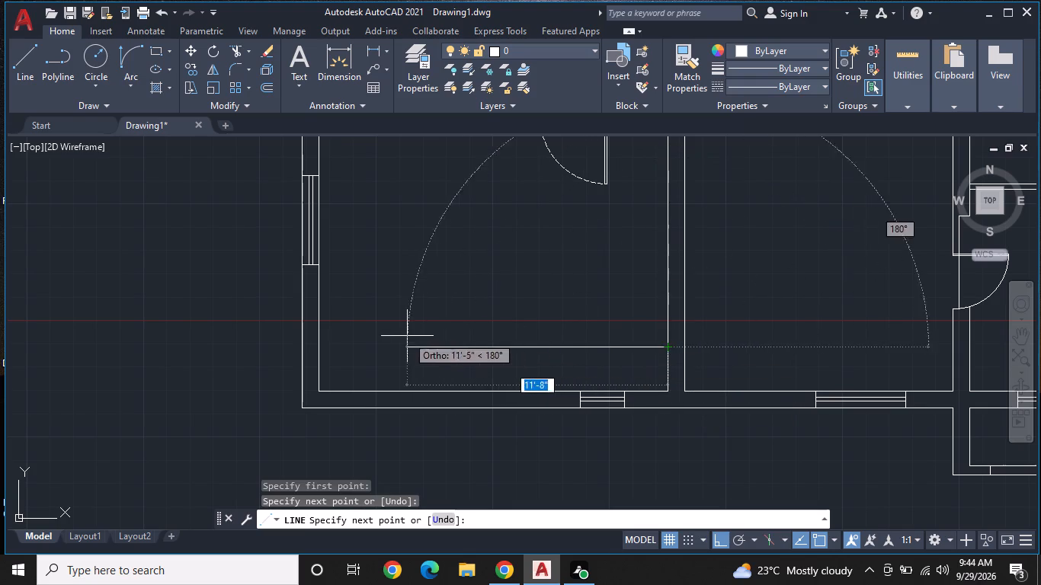
pyautogui.click(322, 349)
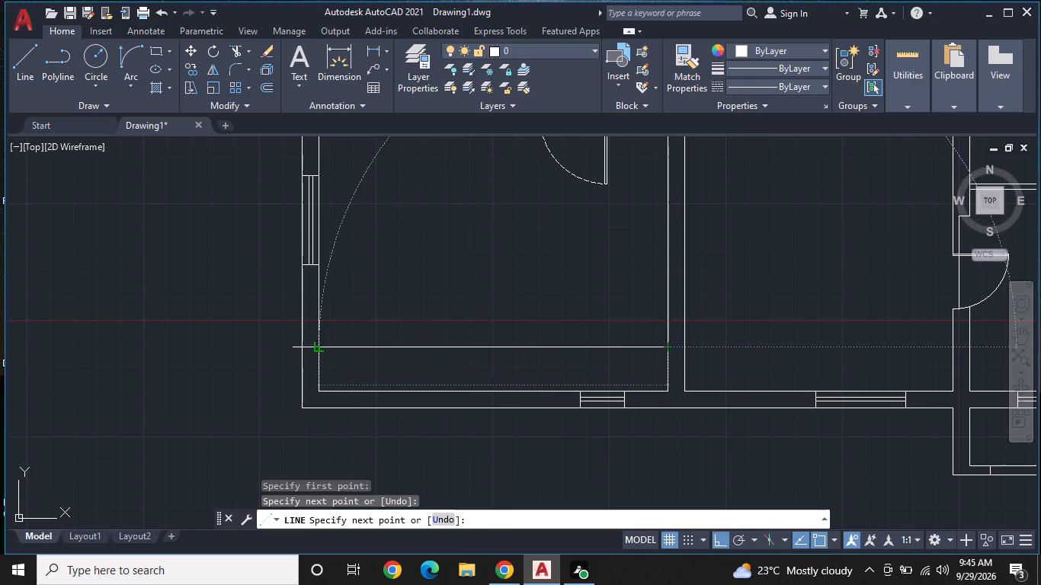
pyautogui.press('Escape')
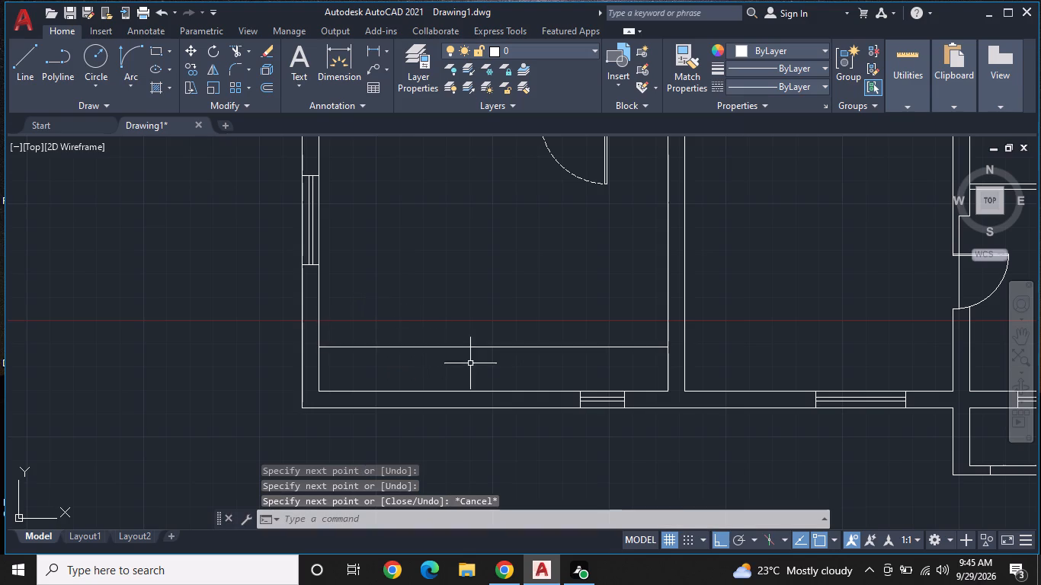
# Draw a vertical divider from the midpoint of the strip's upper line down to the bottom wall's inner line.
pyautogui.moveTo(470, 364); pyautogui.dragTo(500, 334, button='middle')
pyautogui.press('space')
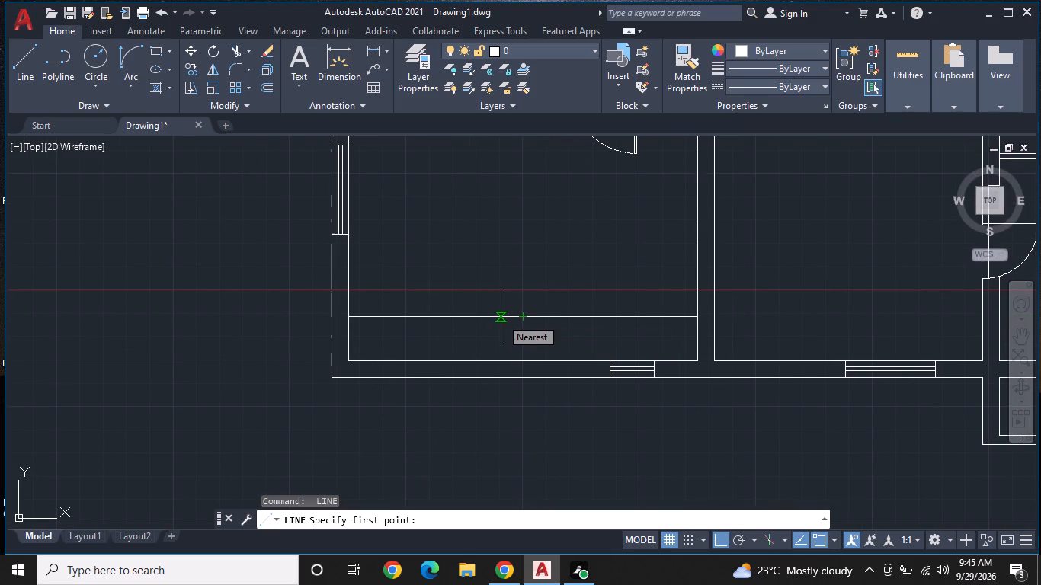
pyautogui.click(522, 318)
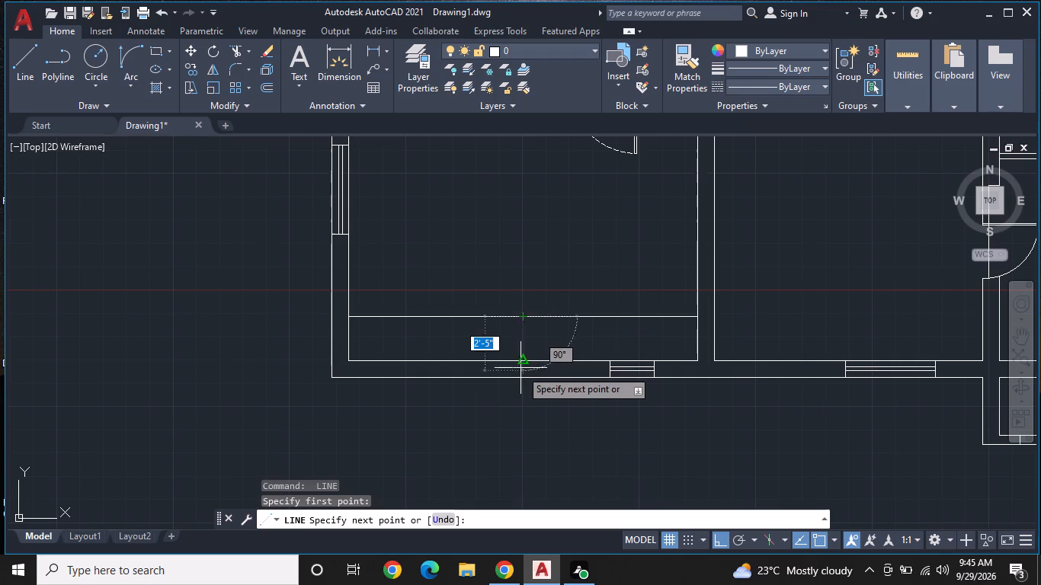
pyautogui.click(524, 360)
pyautogui.press('Escape')
# Draw a horizontal centre line about 7'-10" long from the divider's midpoint to the room's left wall.
pyautogui.moveTo(566, 341); pyautogui.dragTo(524, 360, button='middle')
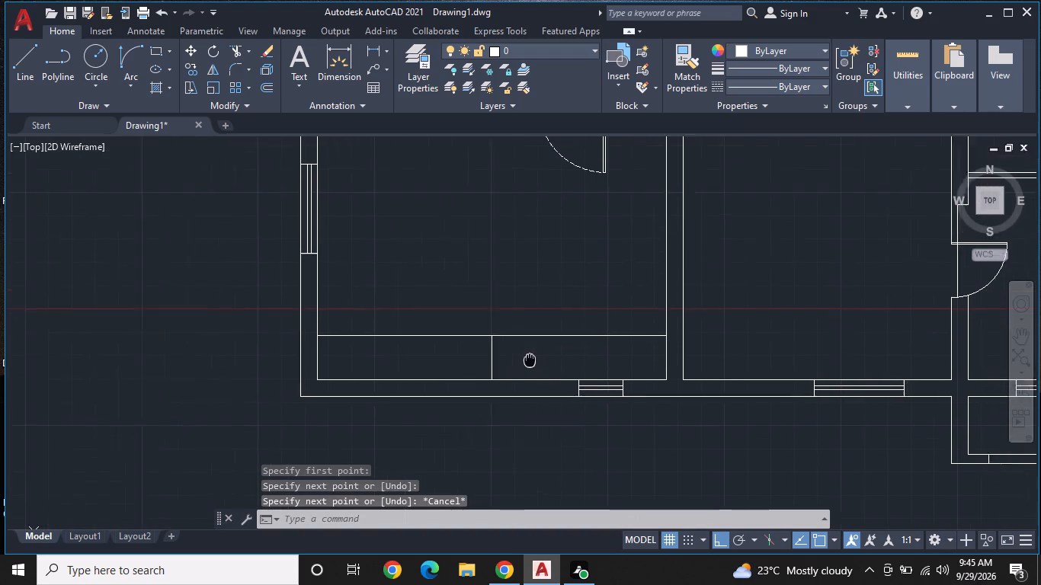
pyautogui.moveTo(524, 360); pyautogui.dragTo(476, 360, button='middle')
pyautogui.moveTo(363, 346); pyautogui.dragTo(431, 324, button='middle')
pyautogui.press('space')
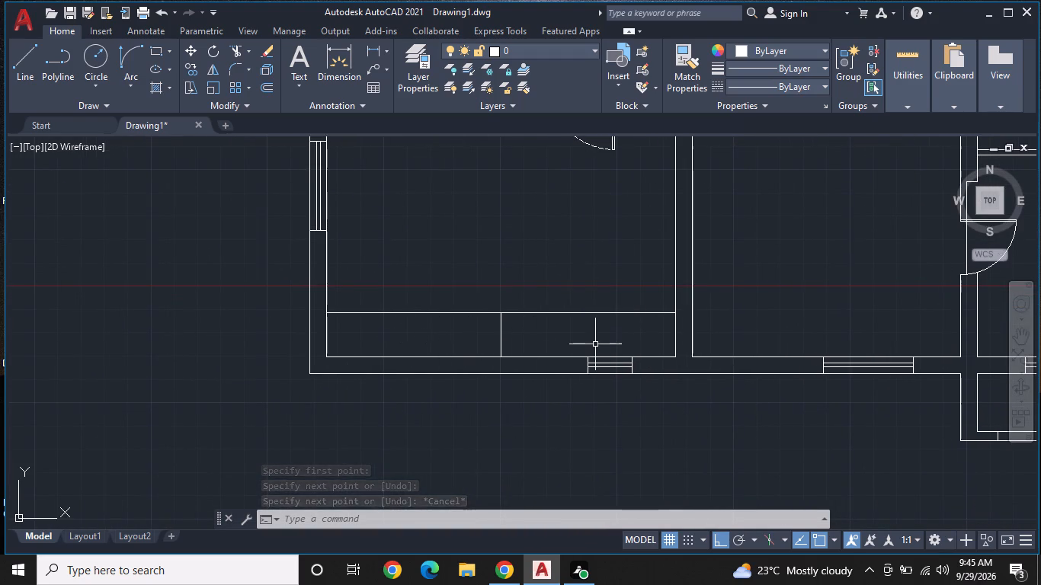
pyautogui.click(503, 334)
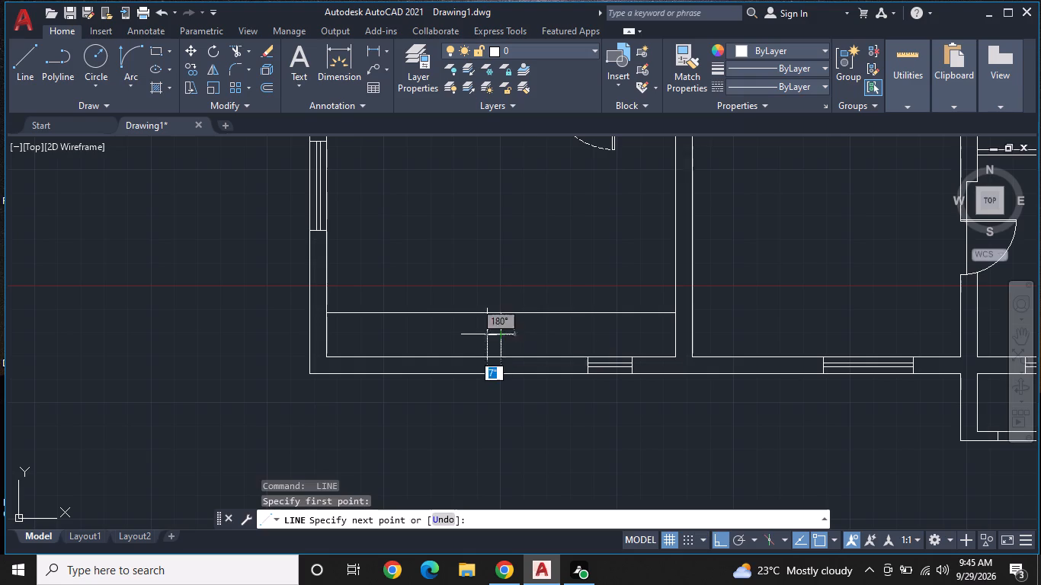
pyautogui.click(329, 339)
pyautogui.press('space')
# Draw a vertical line over the left wall's inner face from the strip's upper line down to the room's bottom-left corner.
pyautogui.moveTo(463, 331); pyautogui.dragTo(568, 276, button='middle')
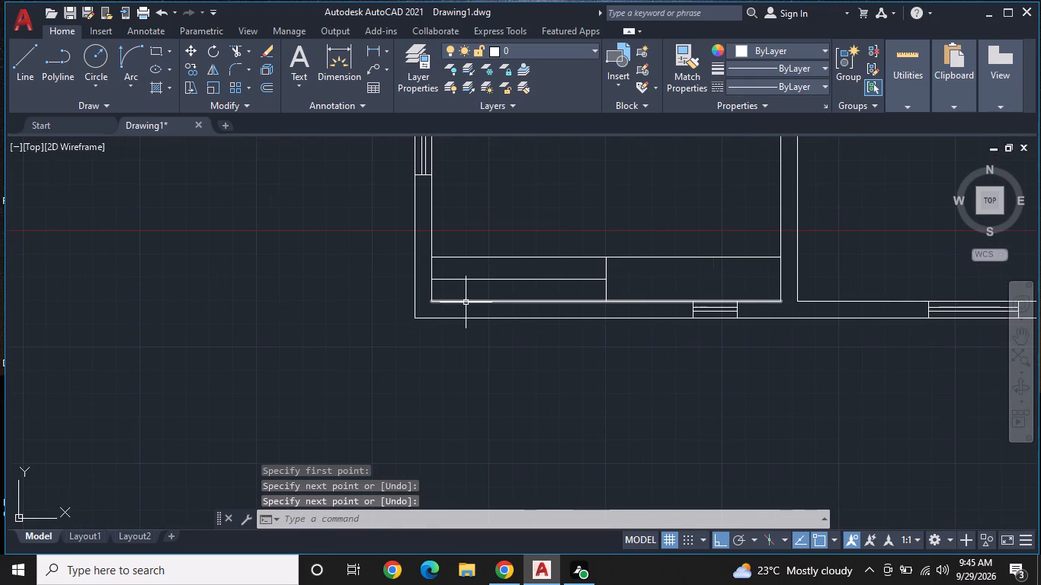
pyautogui.scroll(1, 466, 302)
pyautogui.press('space')
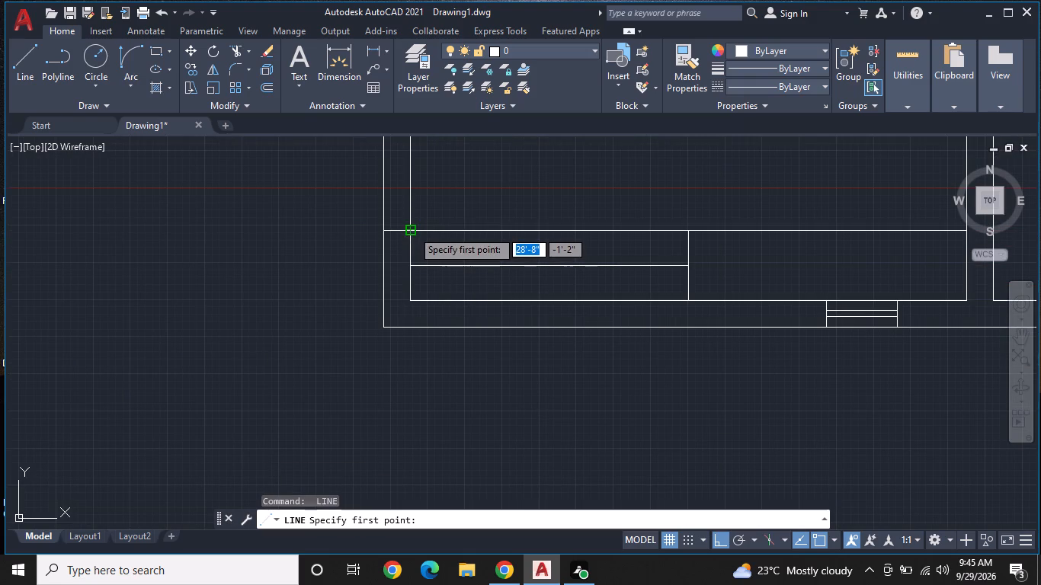
pyautogui.doubleClick(412, 230)
pyautogui.click(412, 302)
pyautogui.press('space')
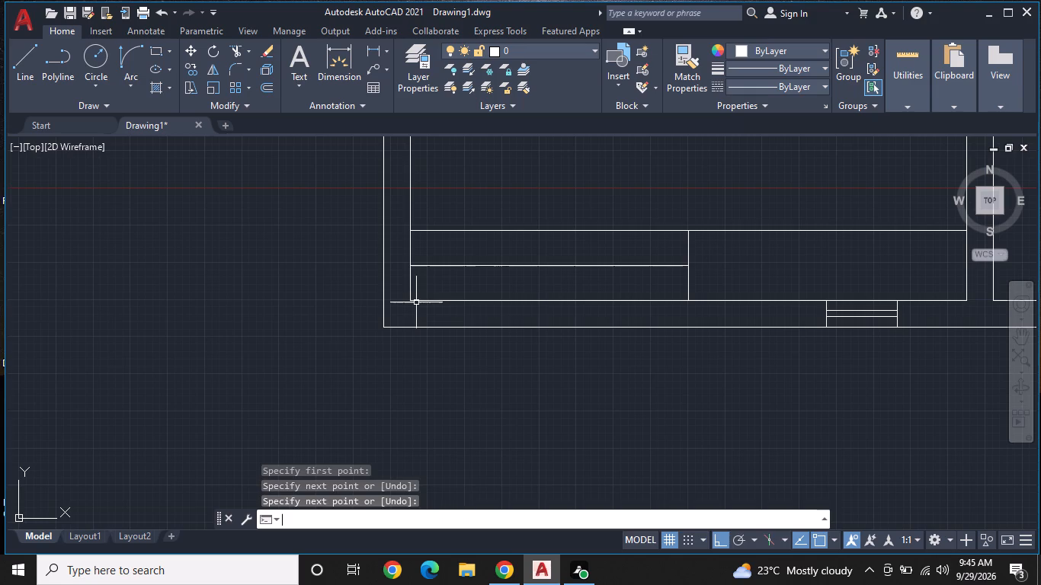
# Draw a line 1" to the right from the room's bottom-left corner and straight up to the strip's upper line.
pyautogui.press('space')
pyautogui.click(414, 302)
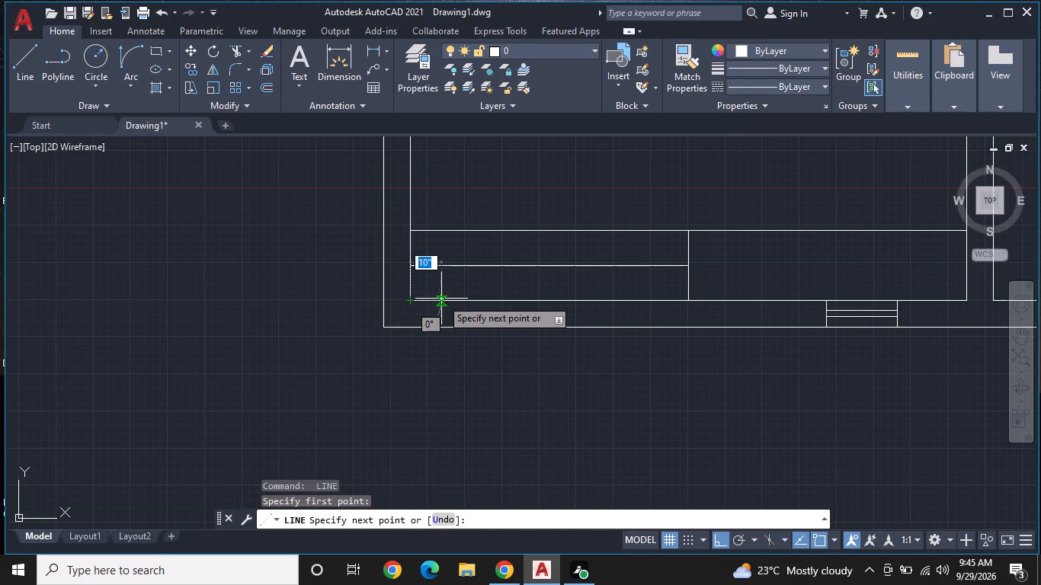
pyautogui.press('1')
pyautogui.hotkey('shift', '"')
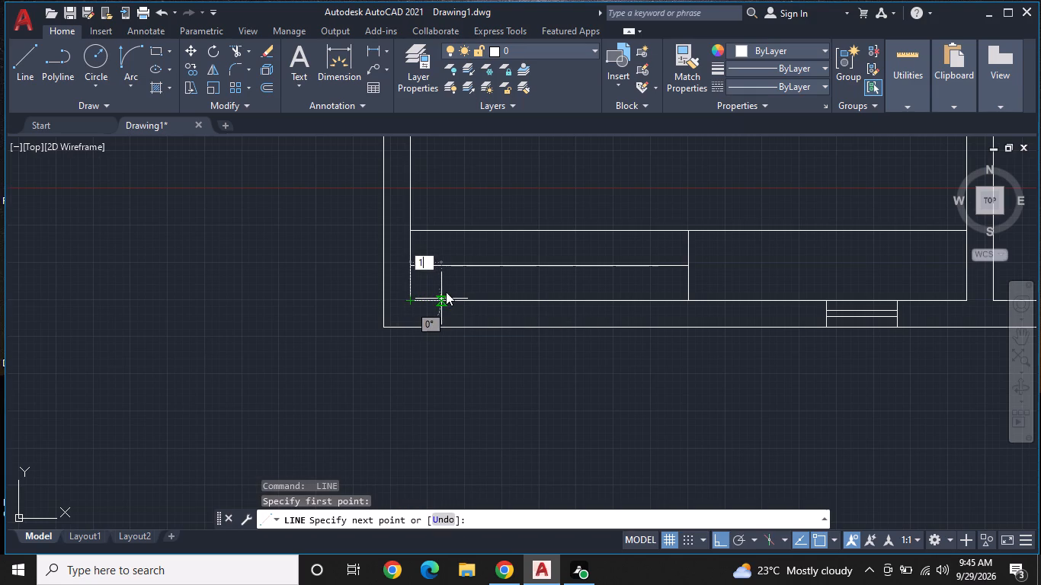
pyautogui.press('Return')
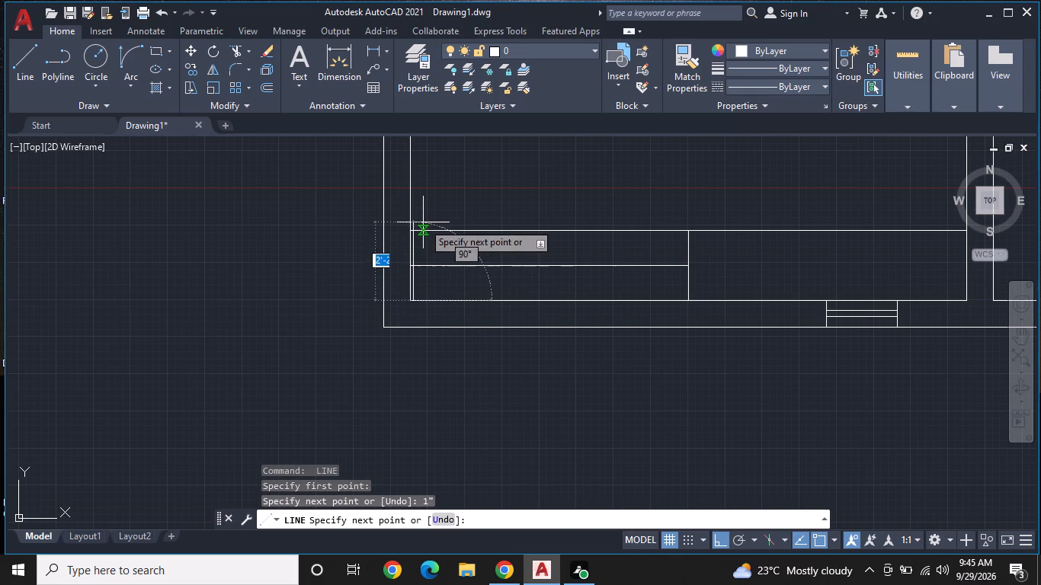
pyautogui.scroll(1, 423, 222)
pyautogui.click(407, 235)
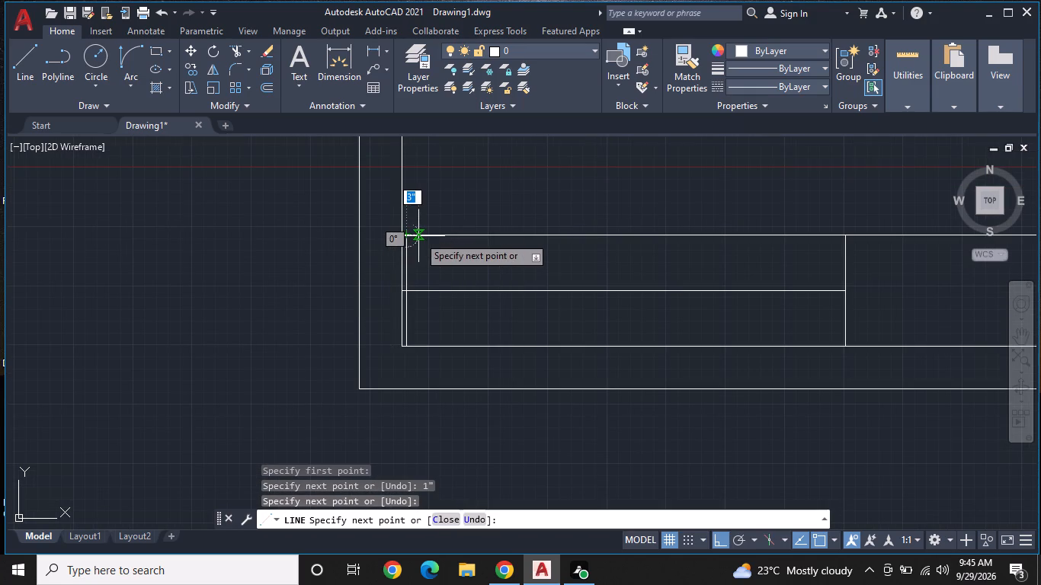
pyautogui.press('Escape')
# Copy the pair of short vertical lines as a fitted array of 10 items, ending against the vertical divider.
pyautogui.moveTo(445, 288); pyautogui.dragTo(527, 270, button='middle')
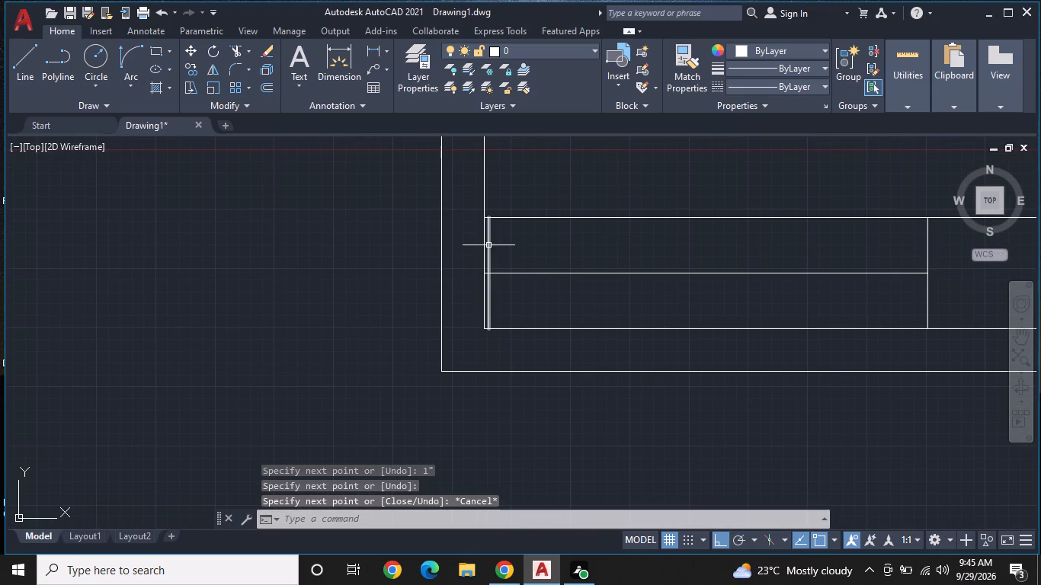
pyautogui.click(488, 245)
pyautogui.scroll(3, 482, 247)
pyautogui.click(485, 241)
pyautogui.scroll(-2, 501, 251)
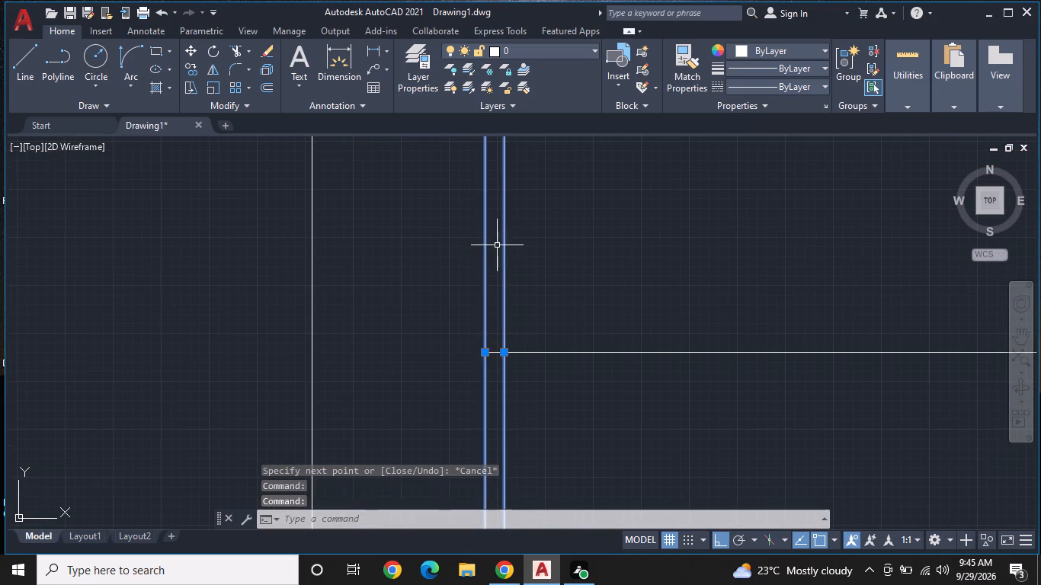
pyautogui.rightClick(530, 278)
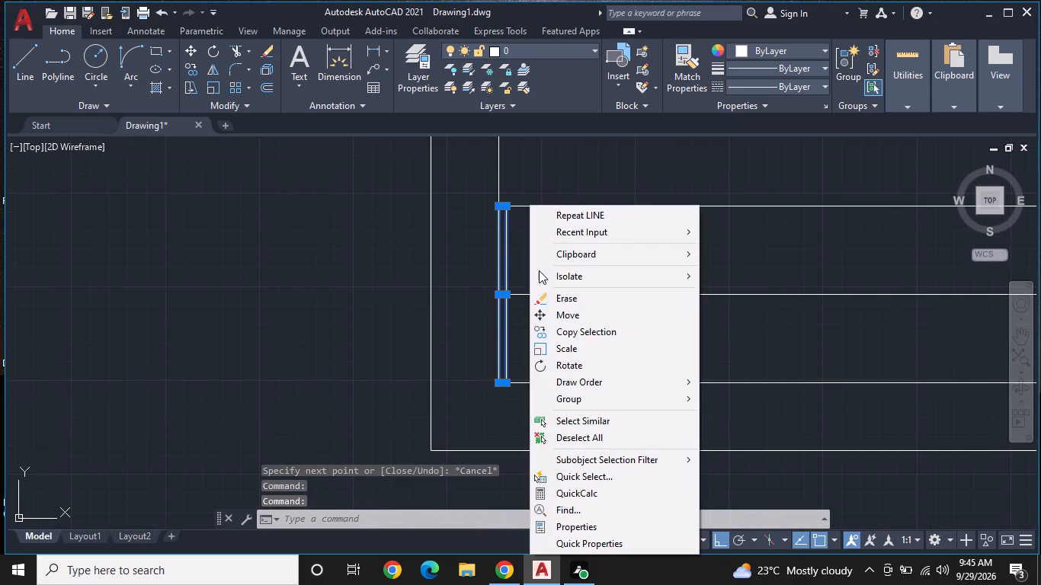
pyautogui.click(588, 325)
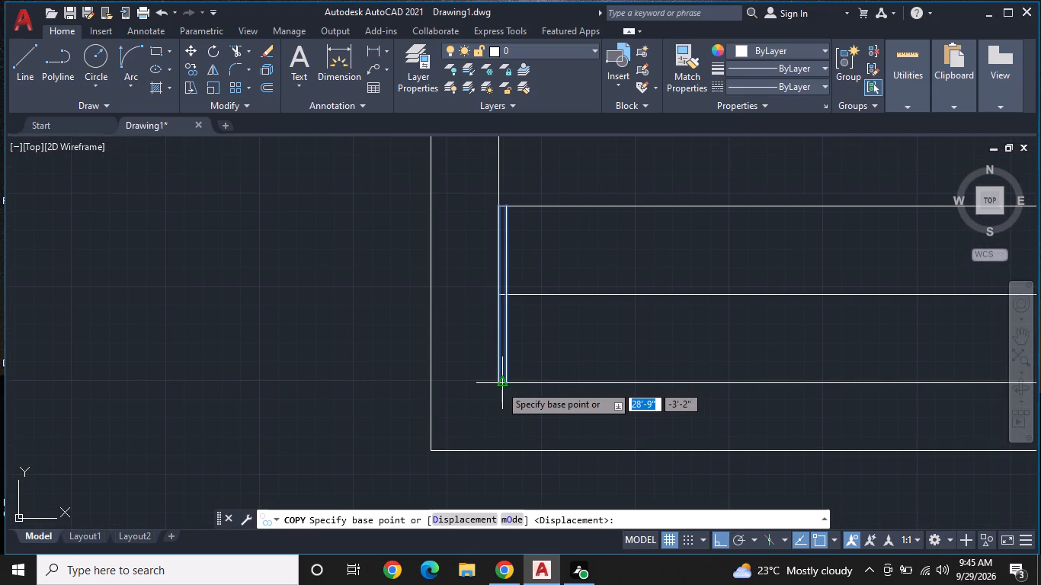
pyautogui.click(498, 385)
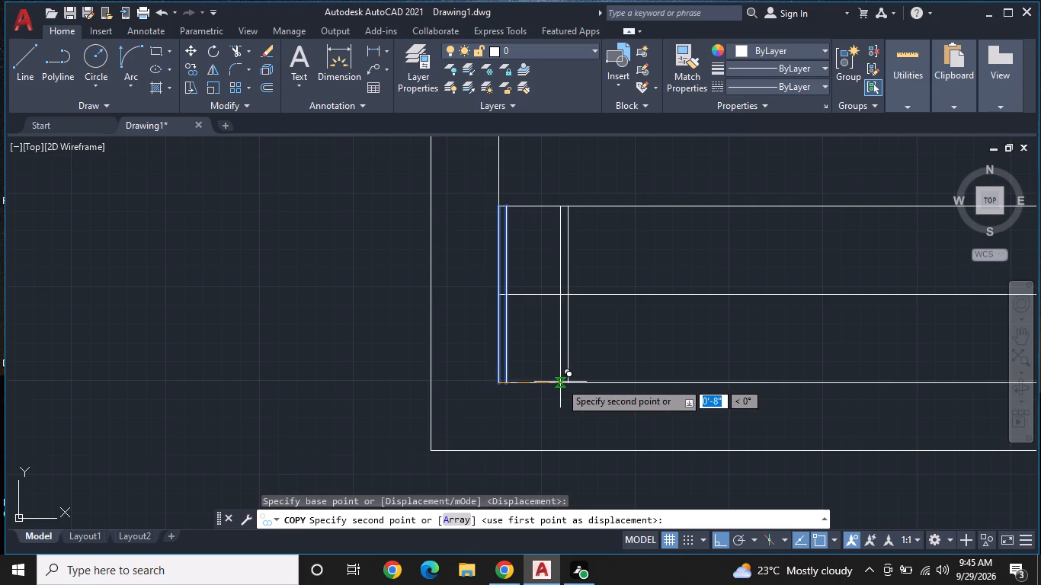
pyautogui.write('A')
pyautogui.press('space')
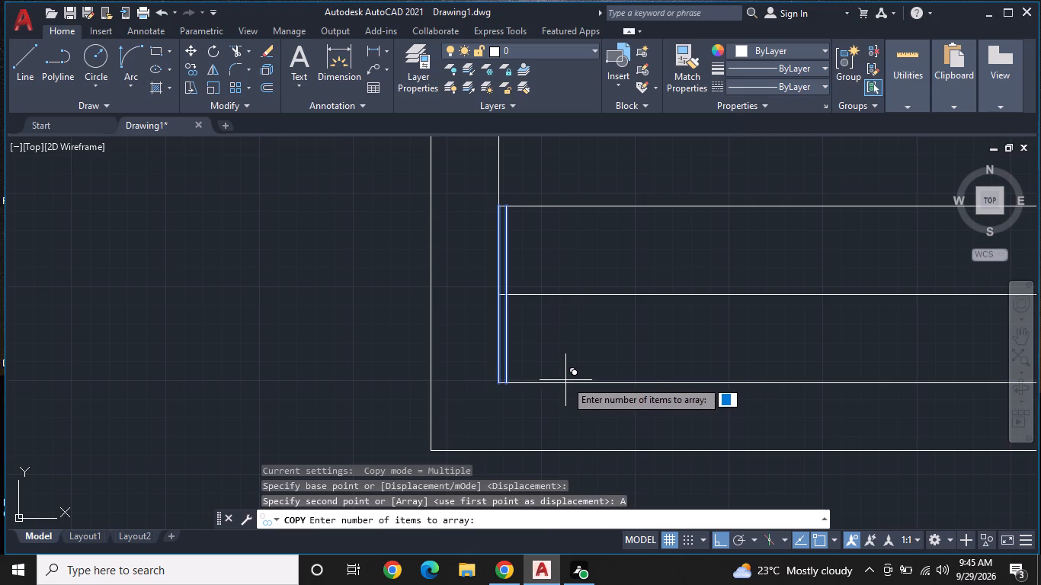
pyautogui.write('10')
pyautogui.press('Return')
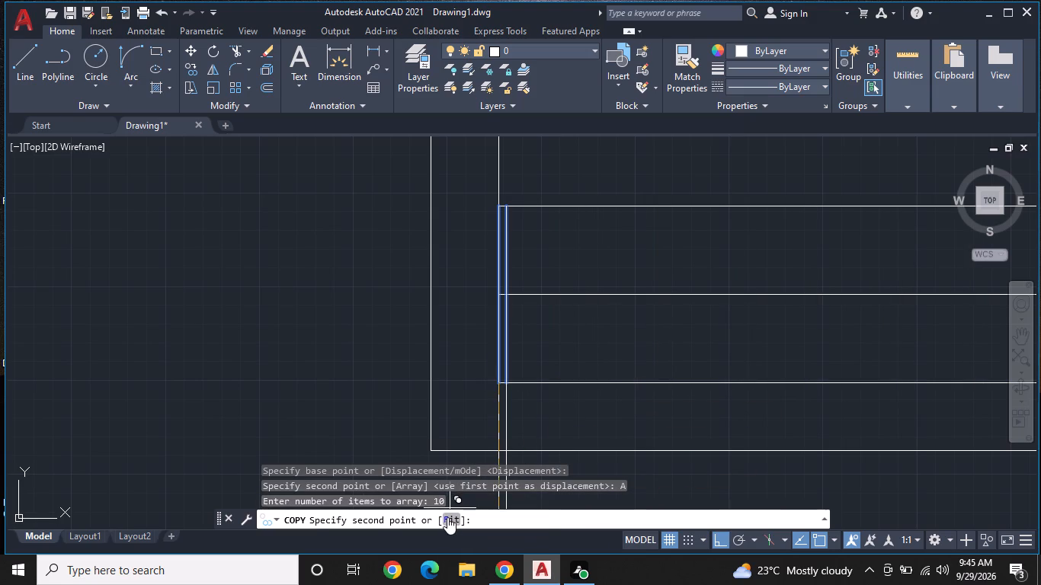
pyautogui.click(447, 517)
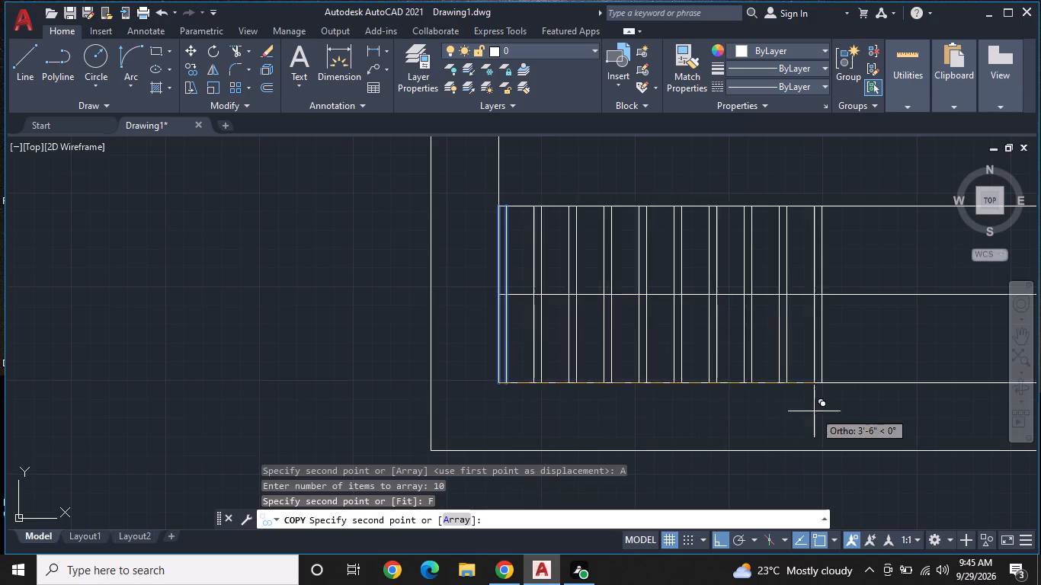
pyautogui.moveTo(814, 411); pyautogui.dragTo(401, 420, button='middle')
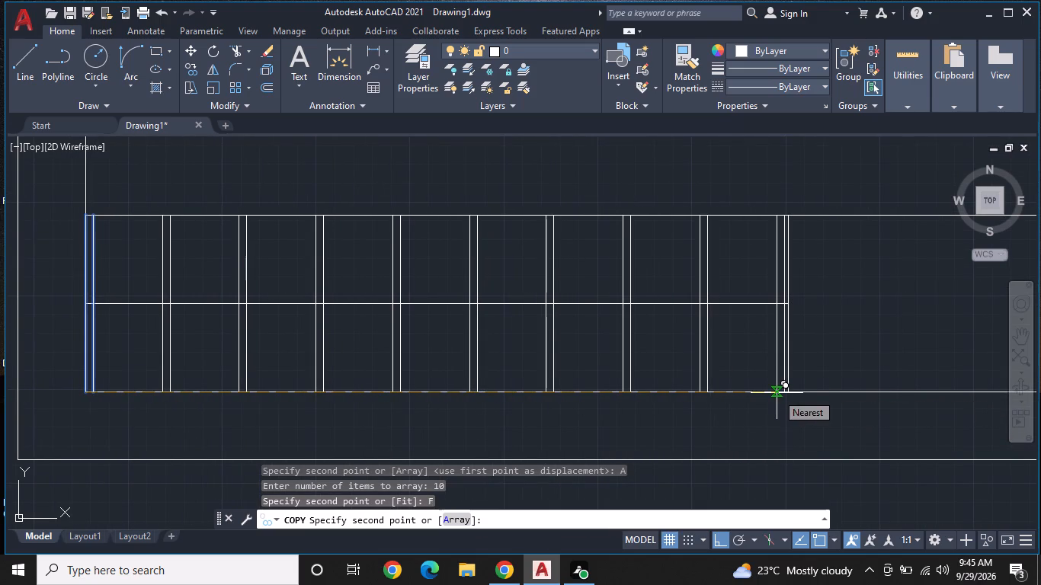
pyautogui.scroll(1, 777, 393)
pyautogui.click(783, 392)
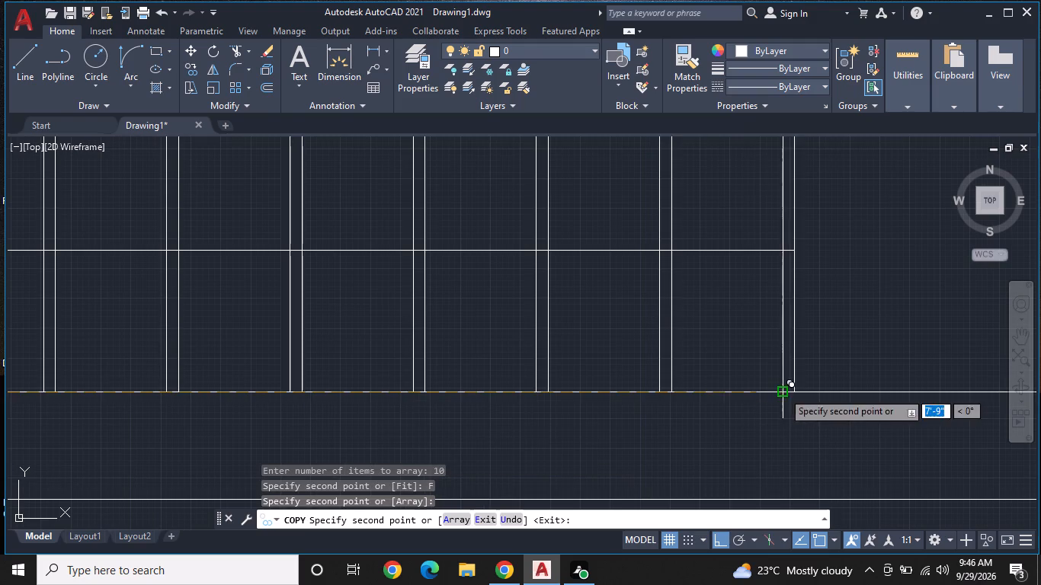
pyautogui.scroll(-2, 693, 395)
pyautogui.press('Escape')
pyautogui.scroll(-1, 778, 371)
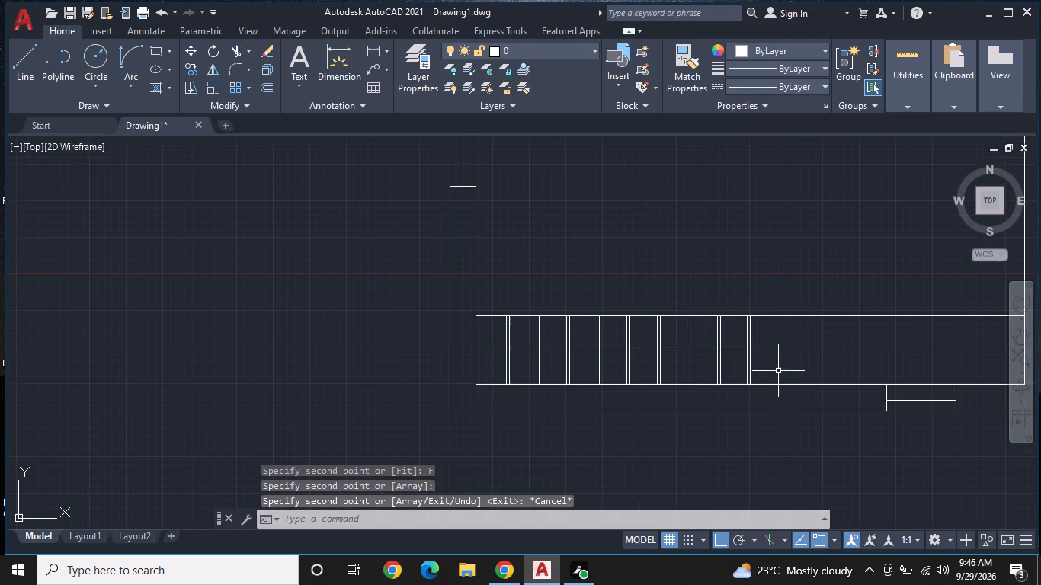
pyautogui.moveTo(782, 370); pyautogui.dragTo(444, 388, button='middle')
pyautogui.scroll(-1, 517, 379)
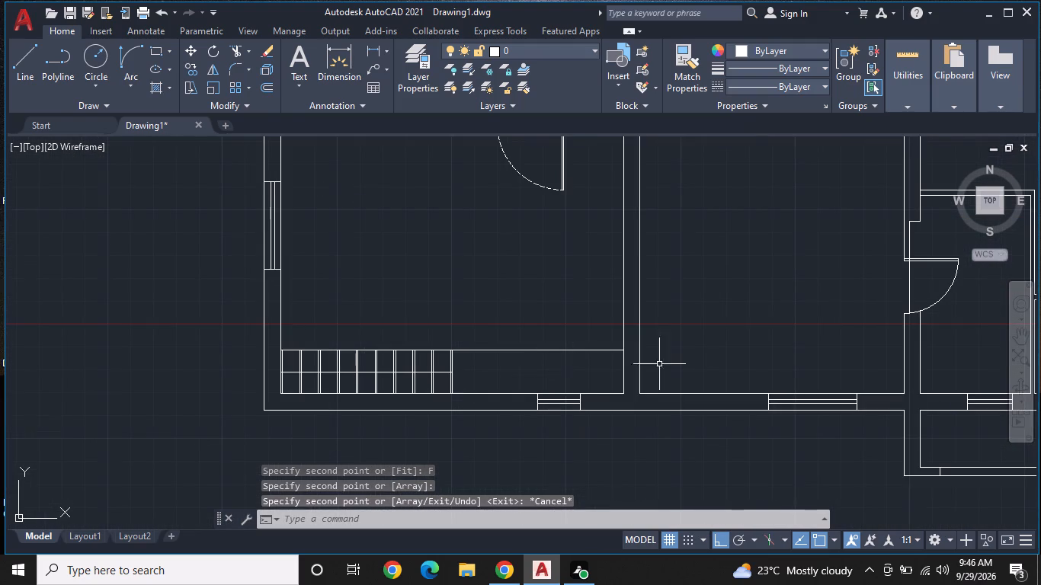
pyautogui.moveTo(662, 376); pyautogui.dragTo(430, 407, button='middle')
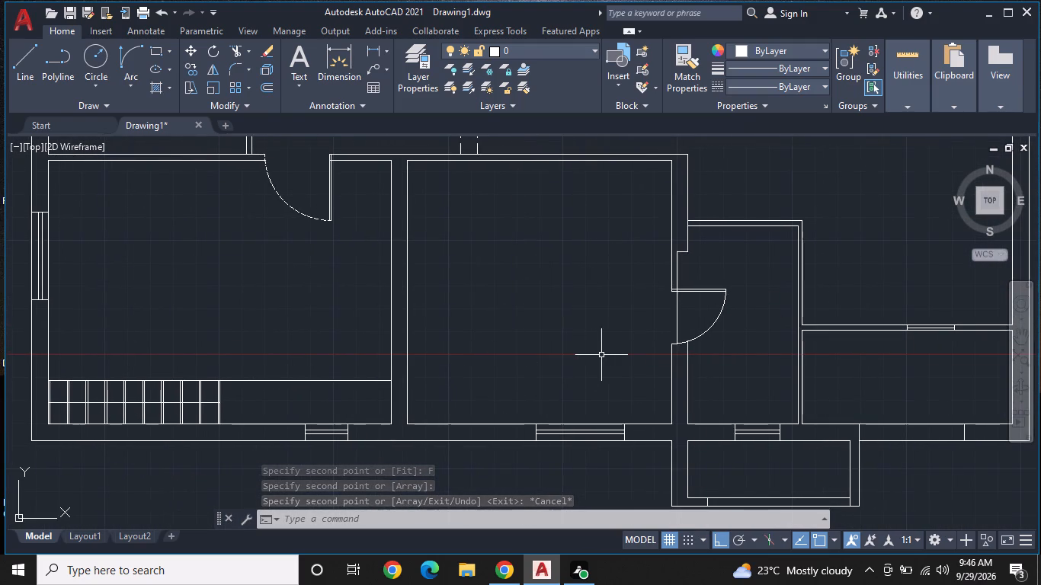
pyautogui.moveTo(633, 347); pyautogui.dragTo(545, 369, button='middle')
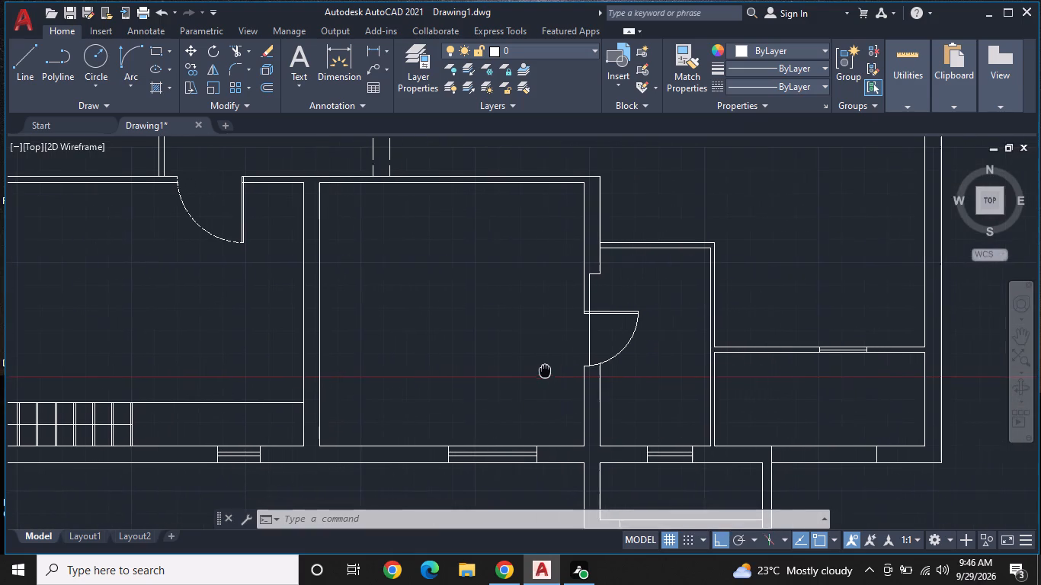
# Draw a vertical ACAD_ISO02W100 dashed line from the small door room's outer top-right corner up to the lower face of the wall above.
pyautogui.moveTo(545, 369); pyautogui.dragTo(543, 368, button='middle')
pyautogui.moveTo(547, 358); pyautogui.dragTo(562, 343, button='middle')
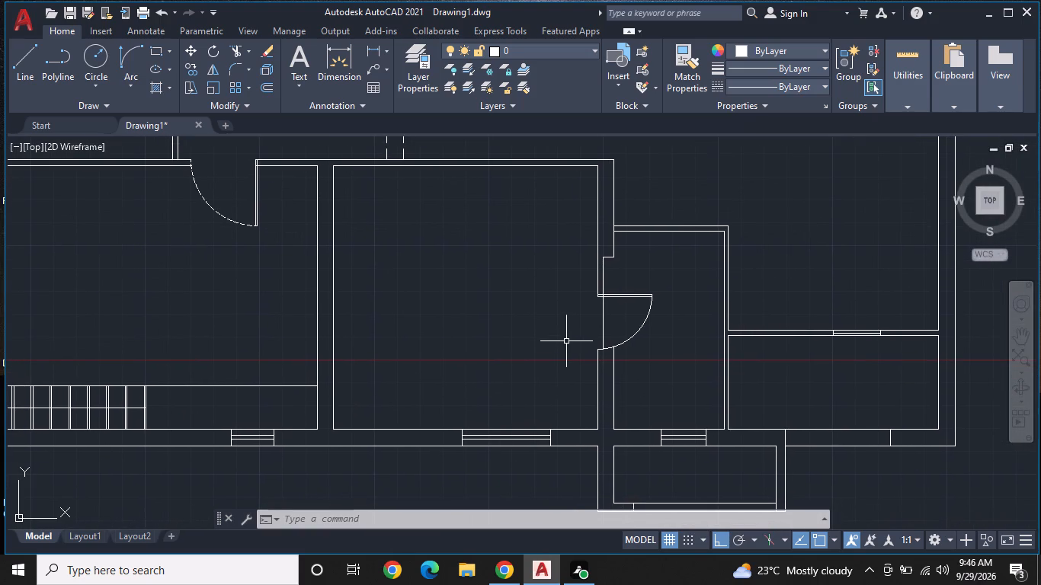
pyautogui.moveTo(568, 350); pyautogui.dragTo(559, 400, button='middle')
pyautogui.scroll(-1, 541, 406)
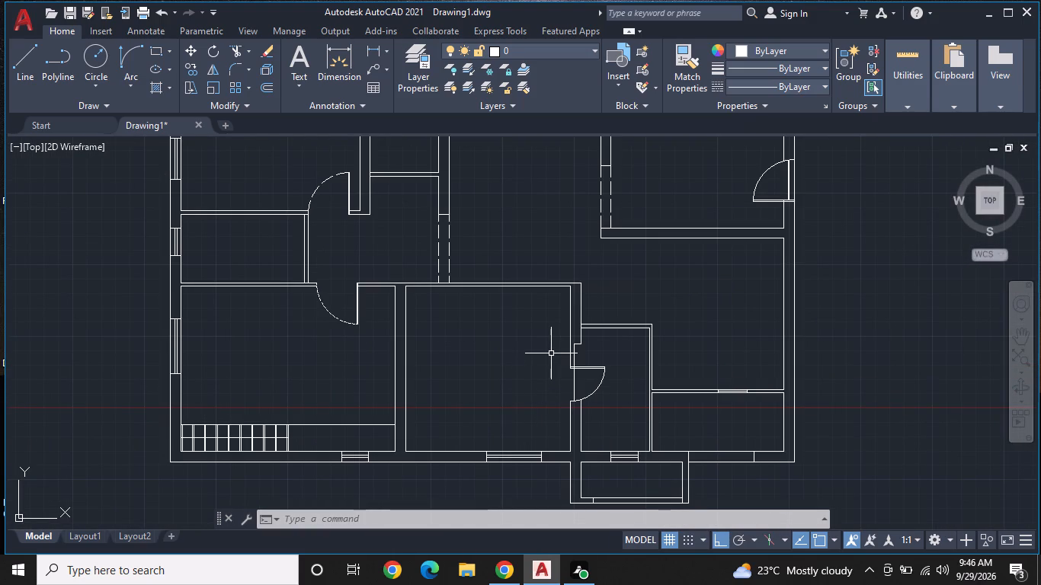
pyautogui.moveTo(558, 353); pyautogui.dragTo(502, 397, button='middle')
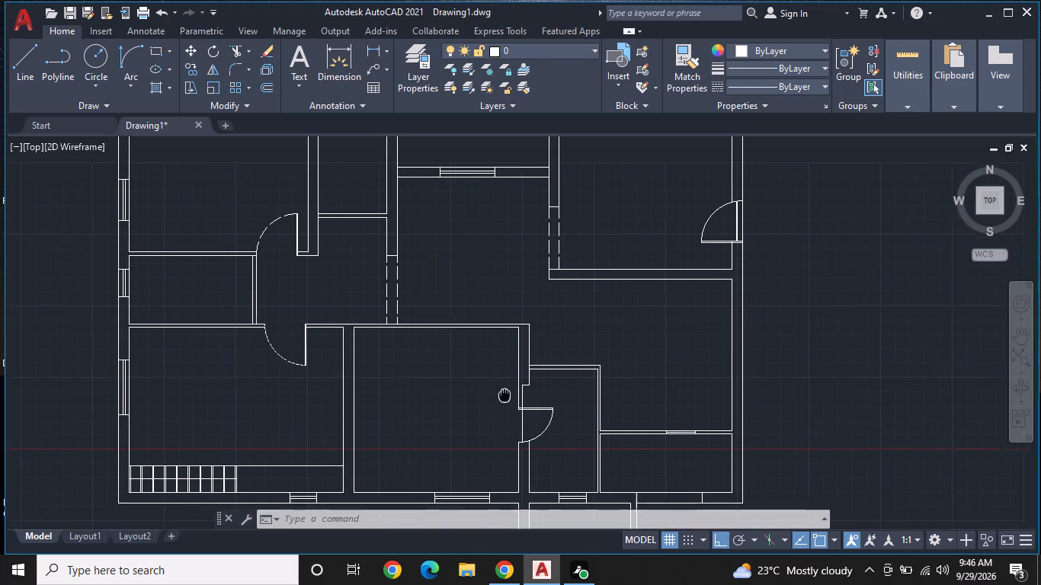
pyautogui.moveTo(502, 397); pyautogui.dragTo(428, 410, button='middle')
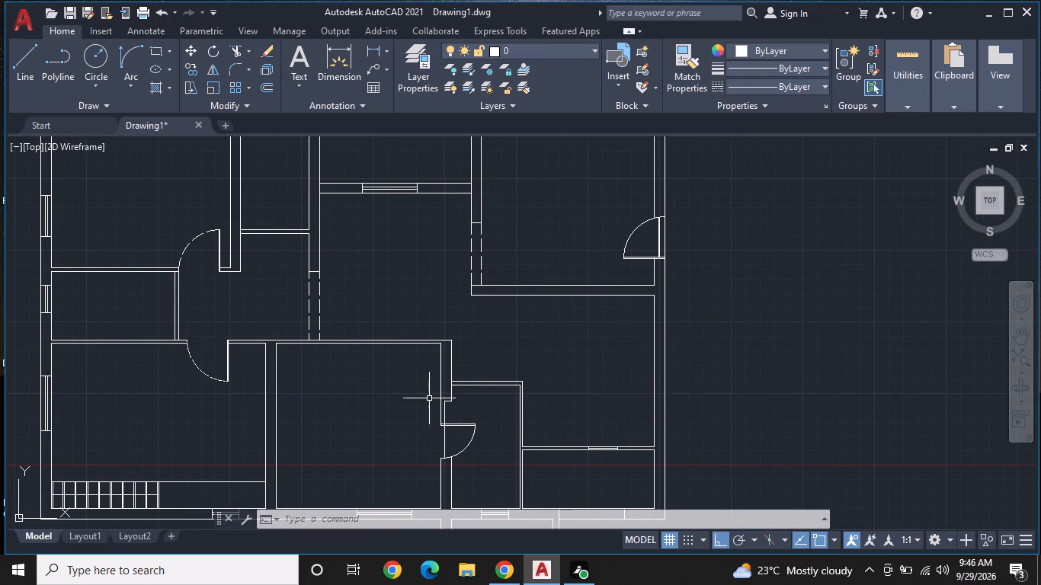
pyautogui.moveTo(536, 358); pyautogui.dragTo(553, 354, button='middle')
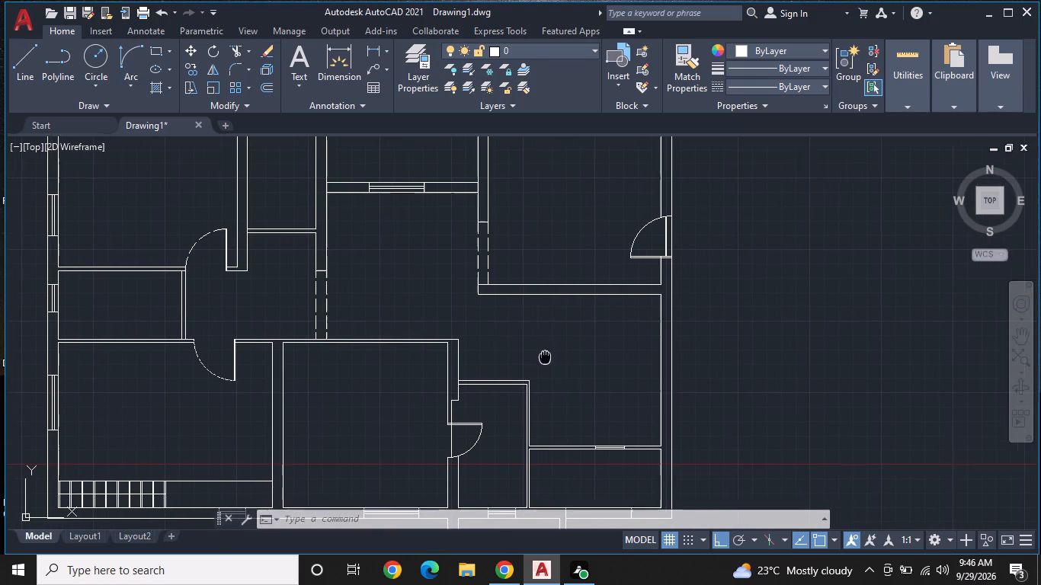
pyautogui.moveTo(553, 354); pyautogui.dragTo(563, 353, button='middle')
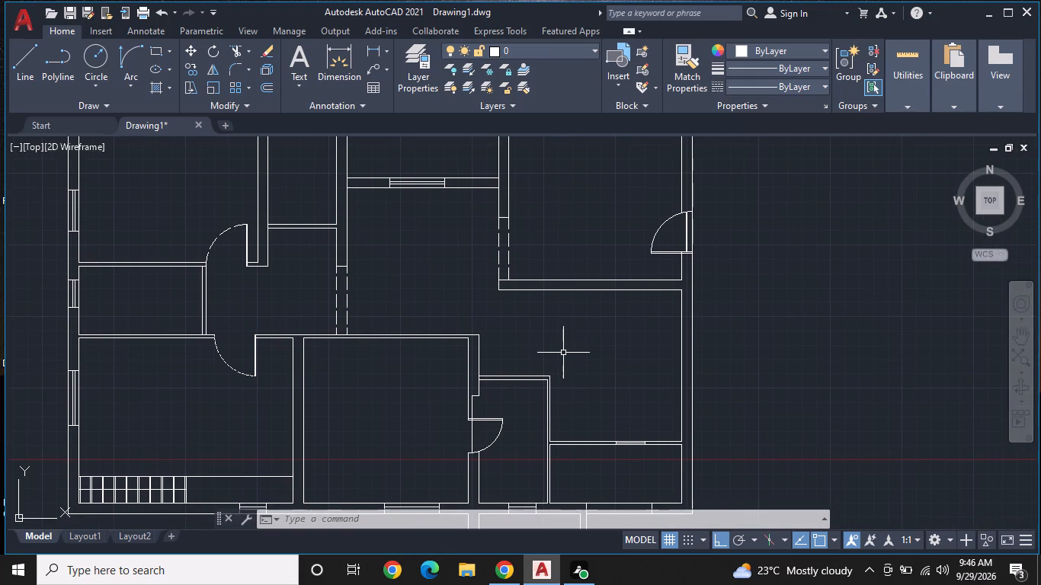
pyautogui.scroll(1, 563, 353)
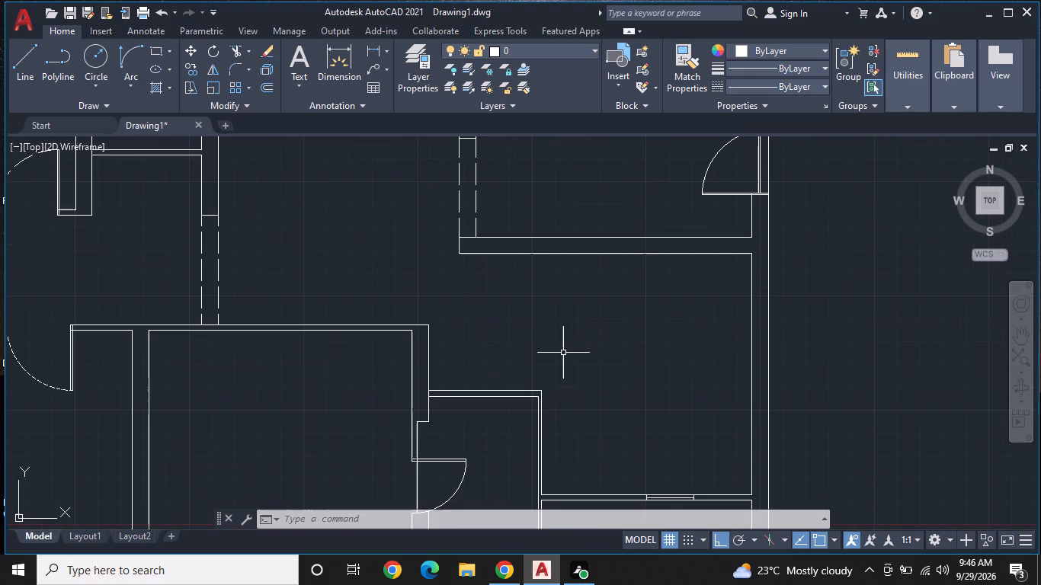
pyautogui.click(818, 87)
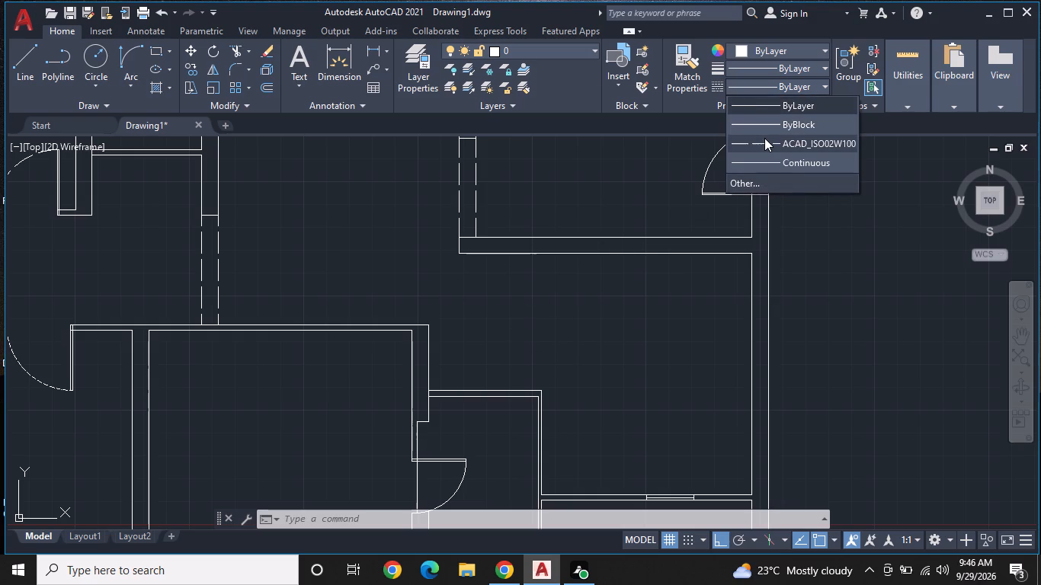
pyautogui.click(764, 138)
pyautogui.moveTo(611, 347); pyautogui.dragTo(655, 285, button='middle')
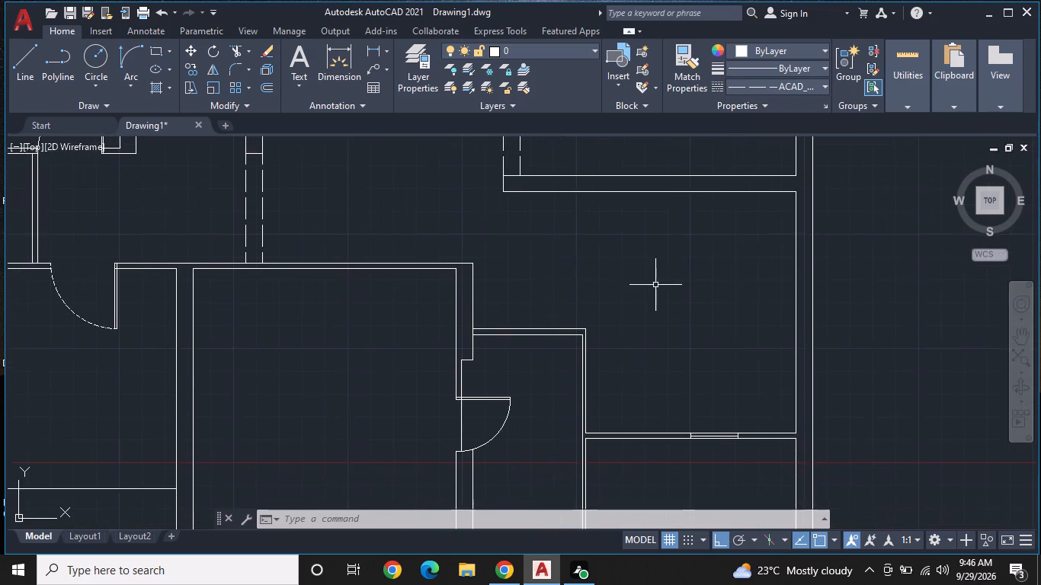
pyautogui.scroll(2, 615, 326)
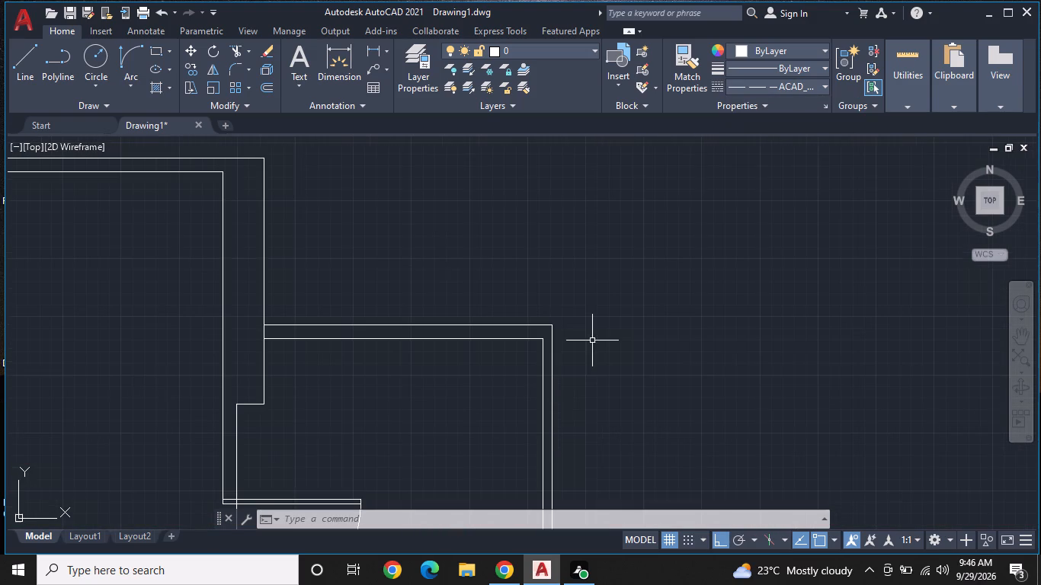
pyautogui.write('L')
pyautogui.press('space')
pyautogui.click(553, 322)
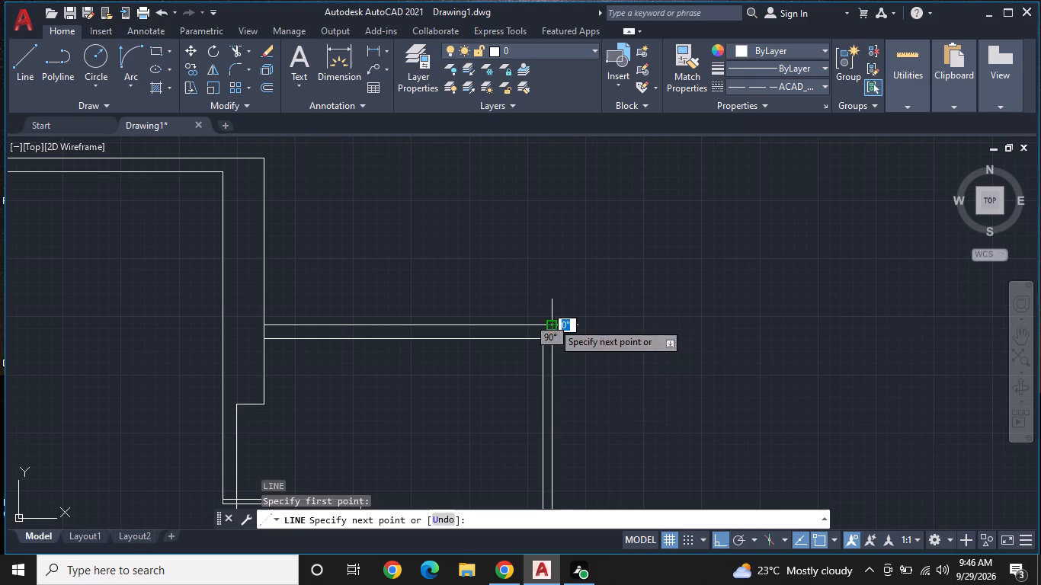
pyautogui.moveTo(575, 198); pyautogui.dragTo(569, 364, button='middle')
pyautogui.scroll(-1, 566, 350)
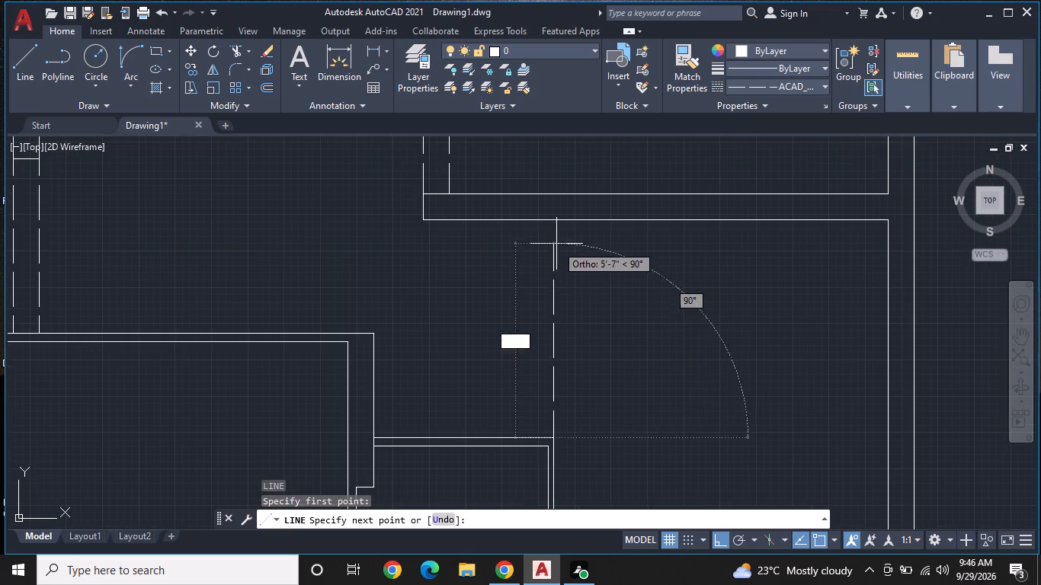
pyautogui.click(553, 216)
pyautogui.press('space')
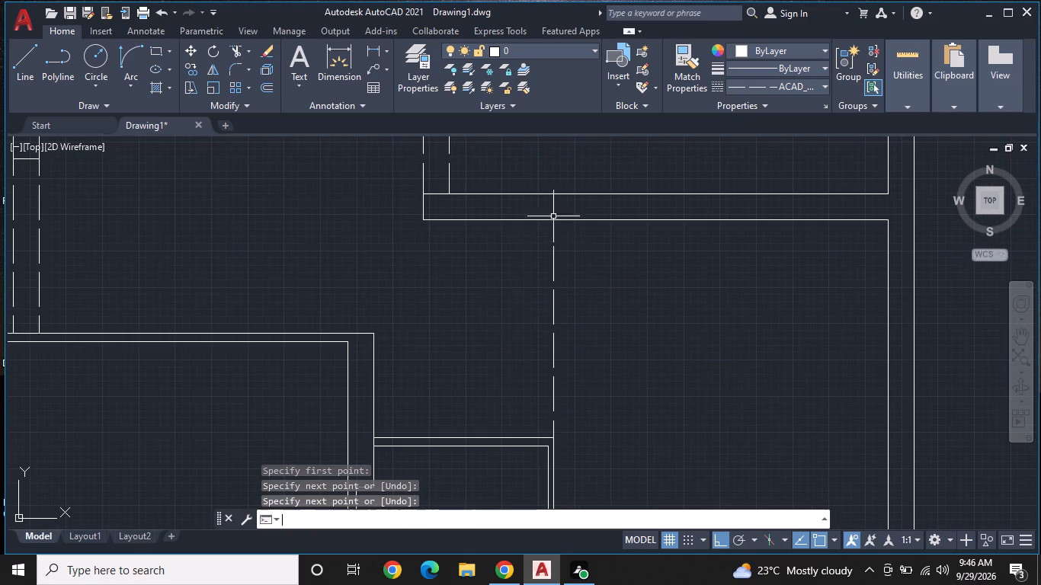
# Draw a parallel dashed line just left of it, aligned with the thin wall's inner face, up to the same wall above.
pyautogui.press('space')
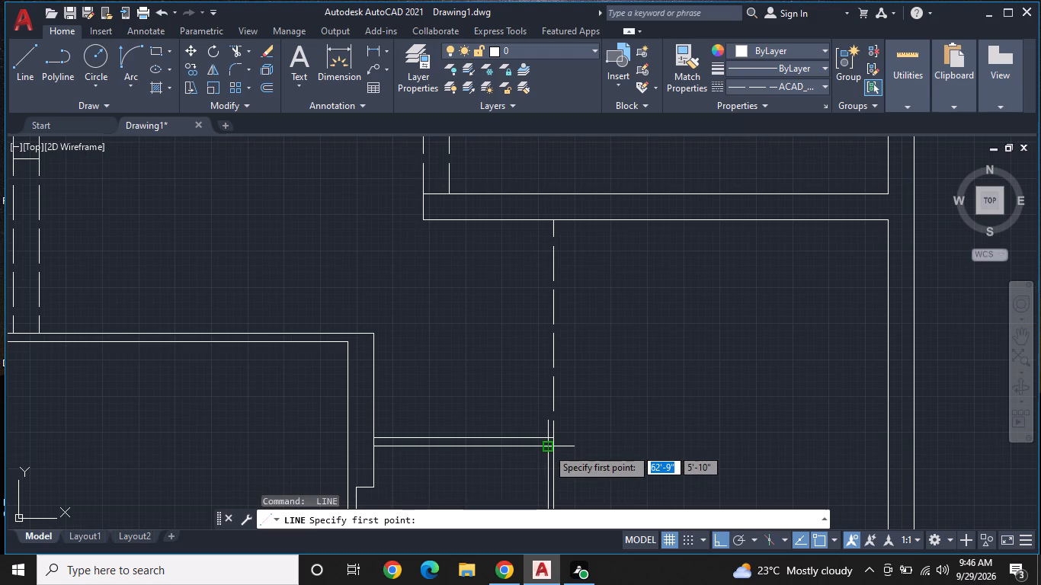
pyautogui.scroll(2, 547, 448)
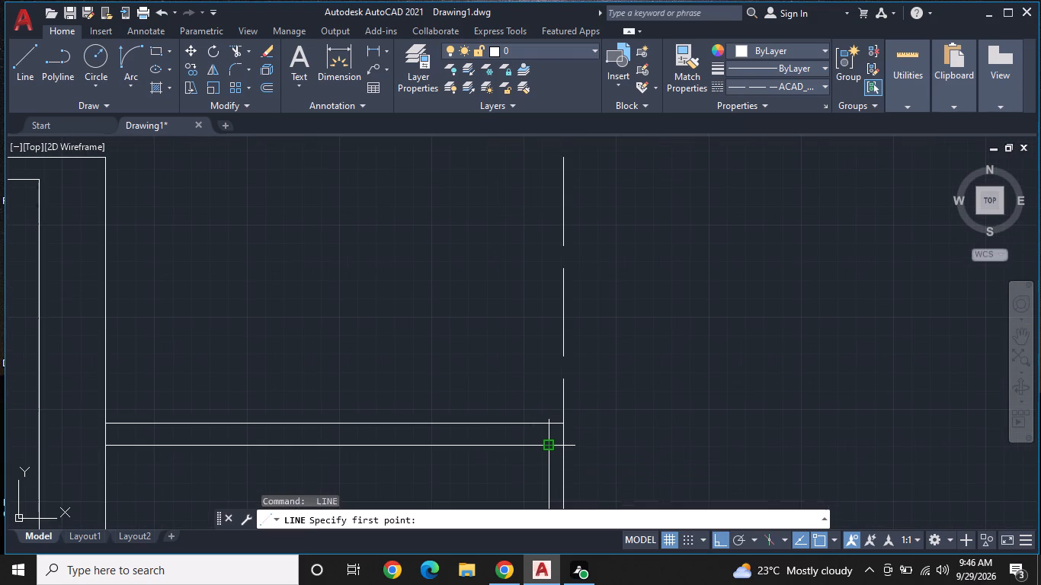
pyautogui.click(549, 426)
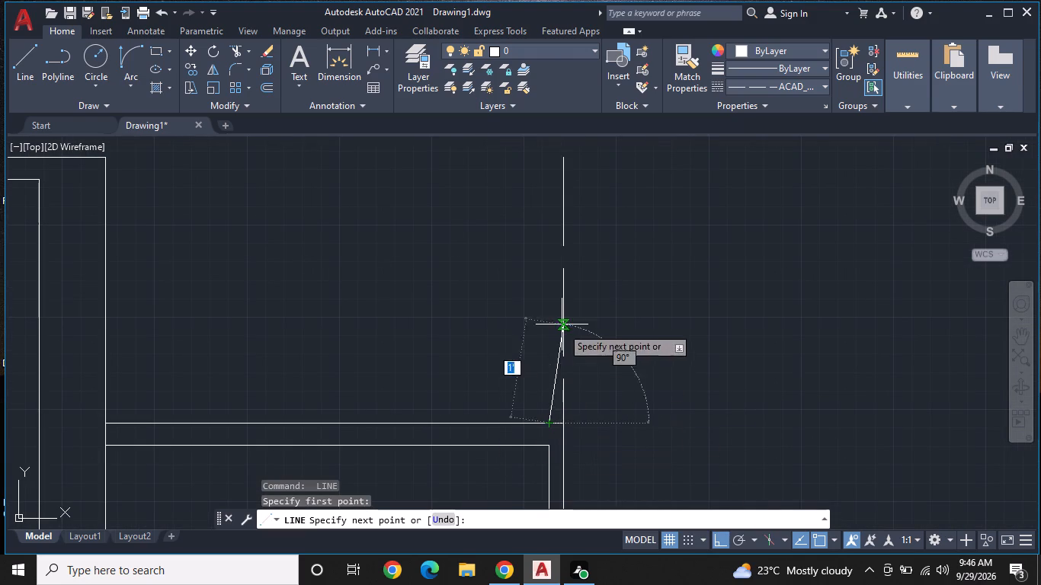
pyautogui.moveTo(551, 268); pyautogui.dragTo(562, 441, button='middle')
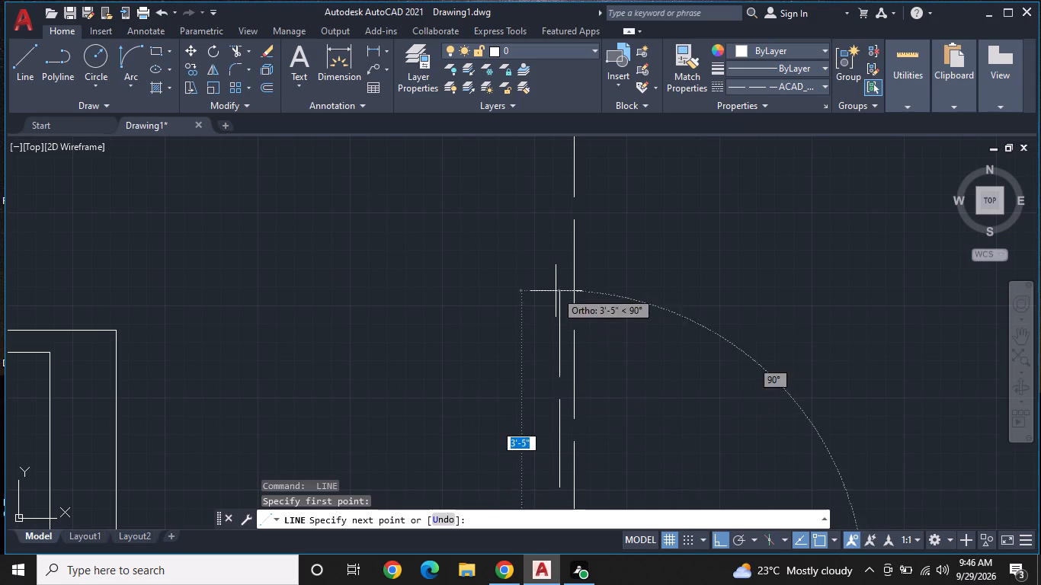
pyautogui.moveTo(549, 274); pyautogui.dragTo(535, 434, button='middle')
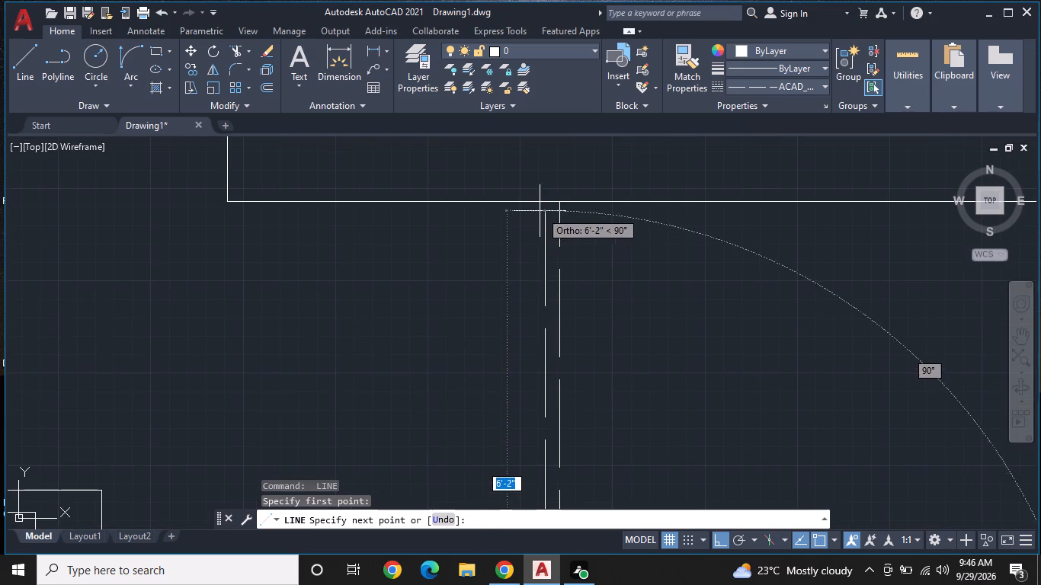
pyautogui.click(543, 202)
pyautogui.press('Escape')
# Draw a ByLayer stepped outline from the lower-right room's top-right corner: about 1'-11" left, 9'-0" down, 3'-10" left, and down to the lower wall.
pyautogui.scroll(-2, 557, 251)
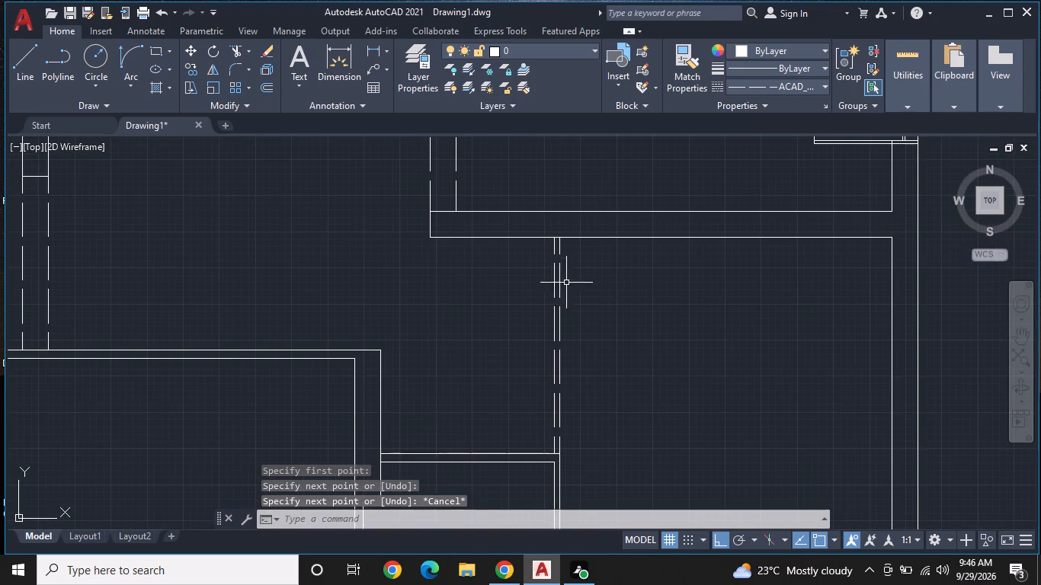
pyautogui.moveTo(636, 408); pyautogui.dragTo(661, 321, button='middle')
pyautogui.scroll(-1, 597, 338)
pyautogui.moveTo(650, 340); pyautogui.dragTo(520, 380, button='middle')
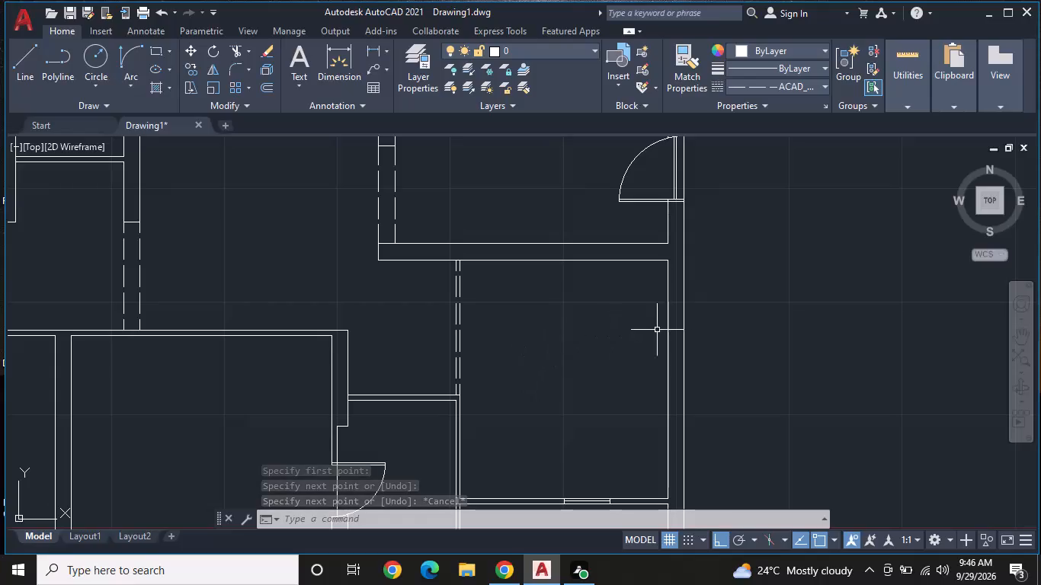
pyautogui.scroll(-1, 626, 350)
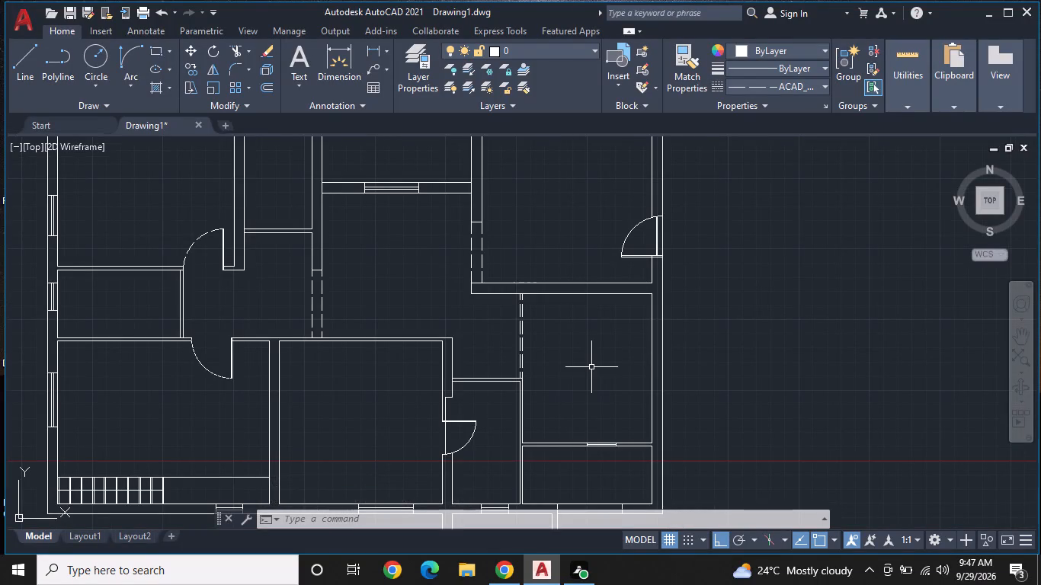
pyautogui.moveTo(591, 367); pyautogui.dragTo(479, 395, button='middle')
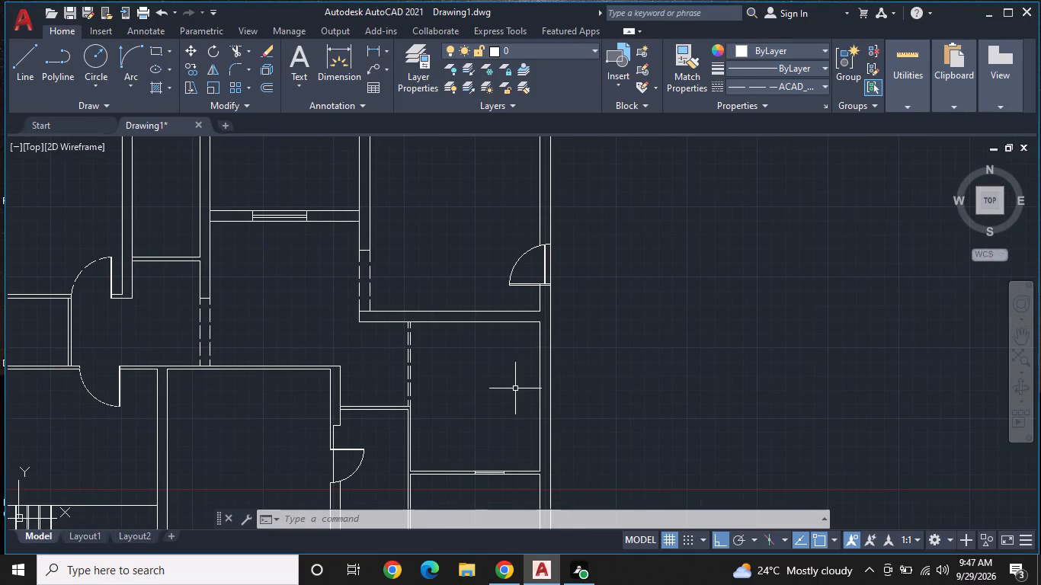
pyautogui.scroll(1, 523, 393)
pyautogui.moveTo(523, 393); pyautogui.dragTo(532, 345, button='middle')
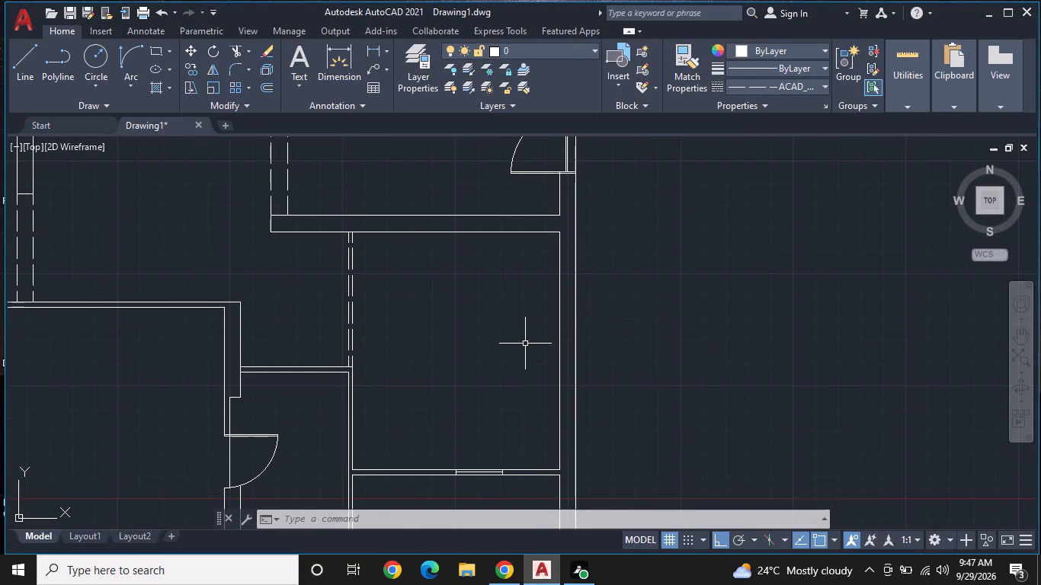
pyautogui.press('space')
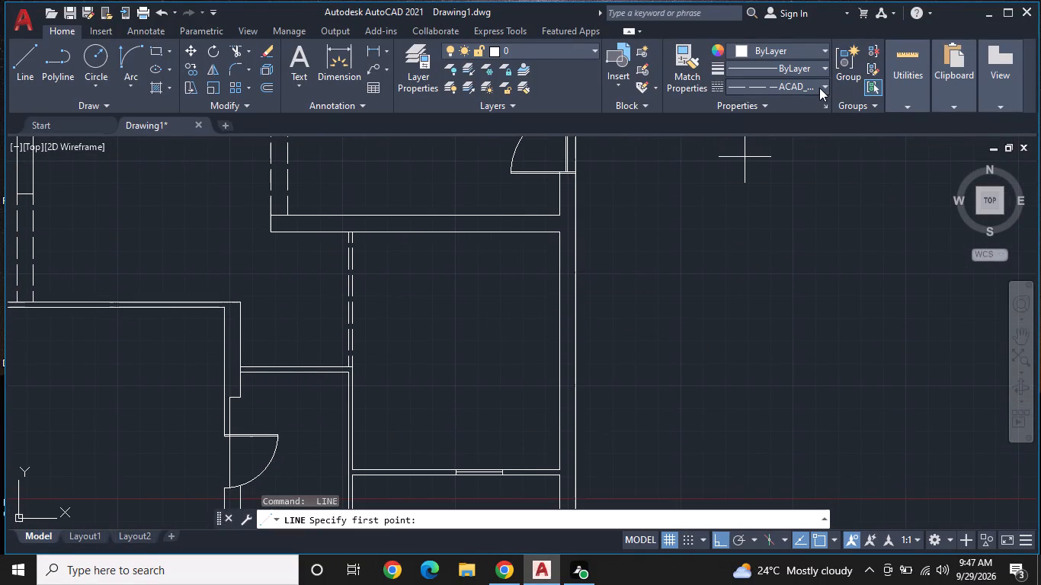
pyautogui.doubleClick(819, 88)
pyautogui.click(811, 86)
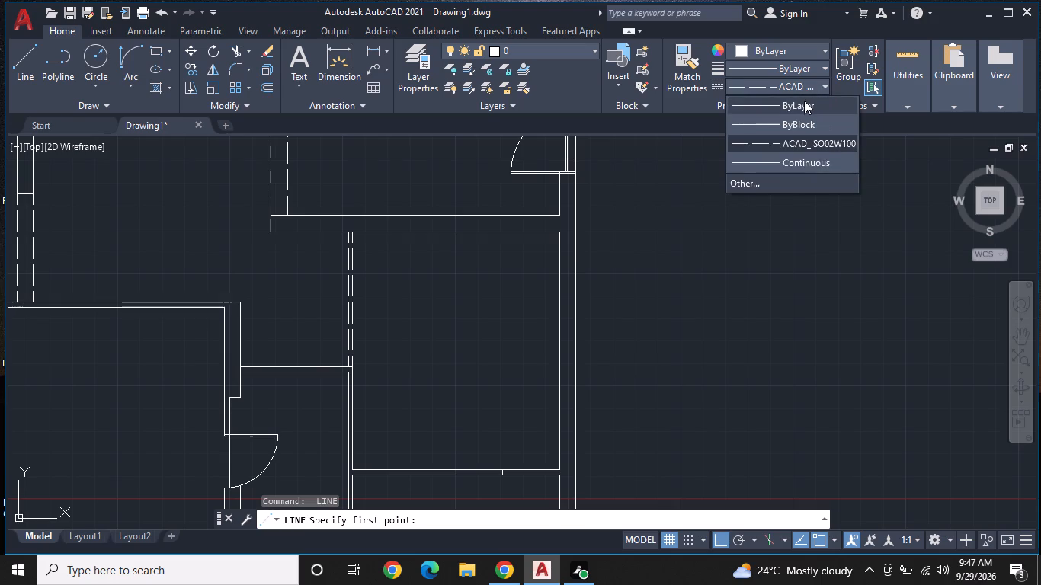
pyautogui.click(804, 102)
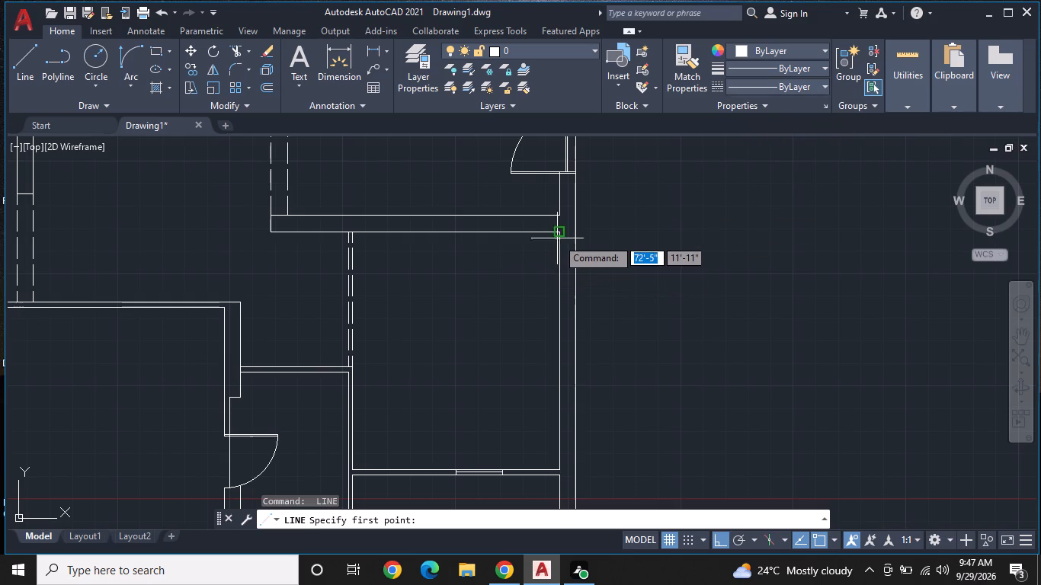
pyautogui.click(558, 235)
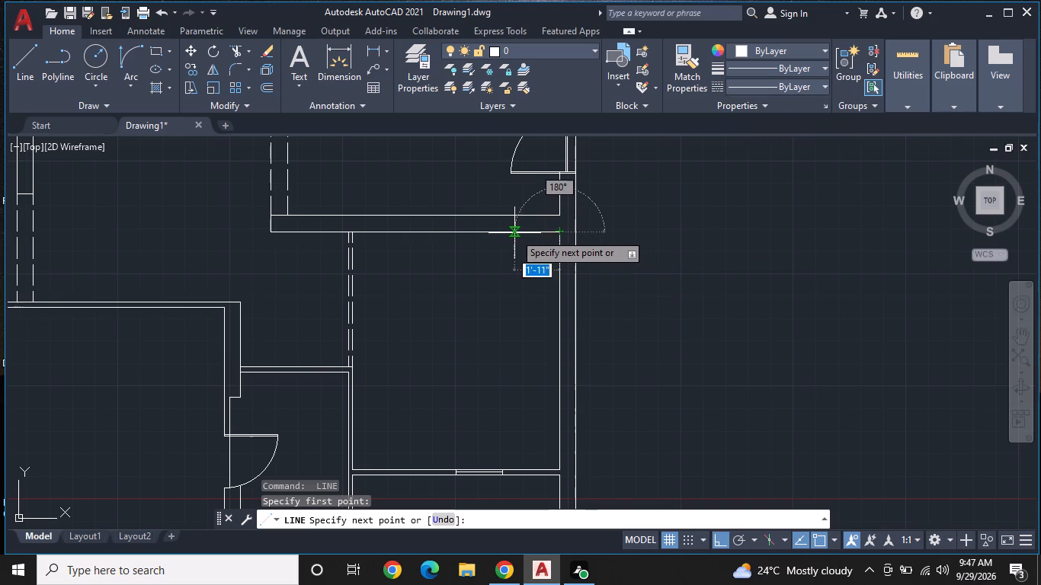
pyautogui.click(515, 231)
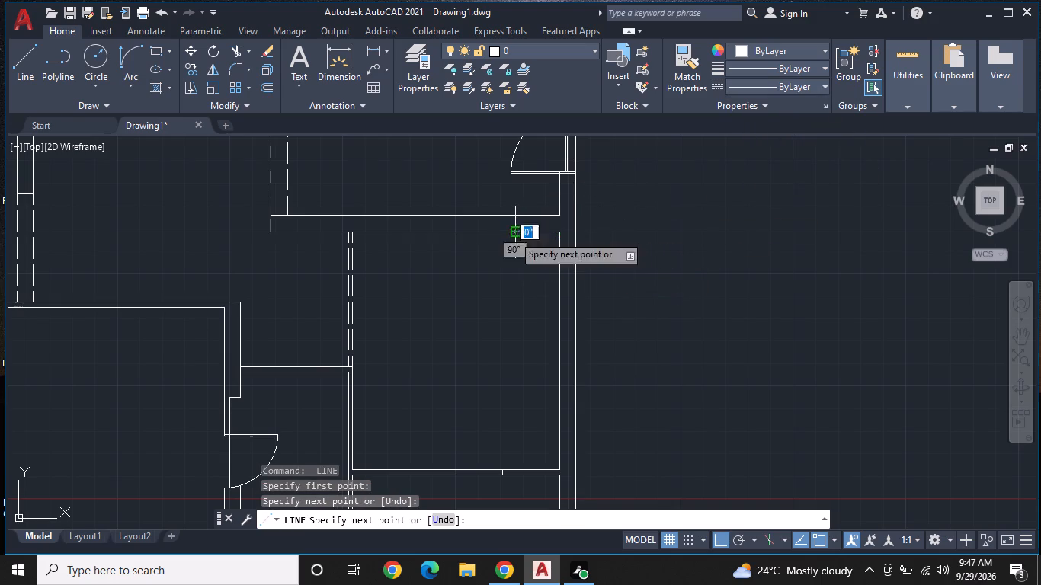
pyautogui.moveTo(508, 366); pyautogui.dragTo(546, 295, button='middle')
pyautogui.scroll(1, 546, 296)
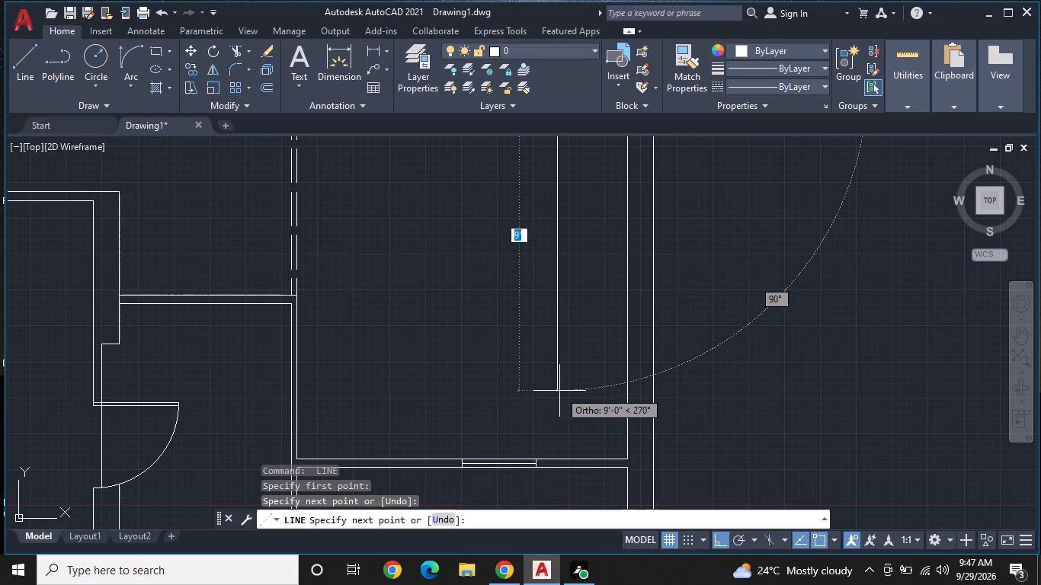
pyautogui.doubleClick(559, 391)
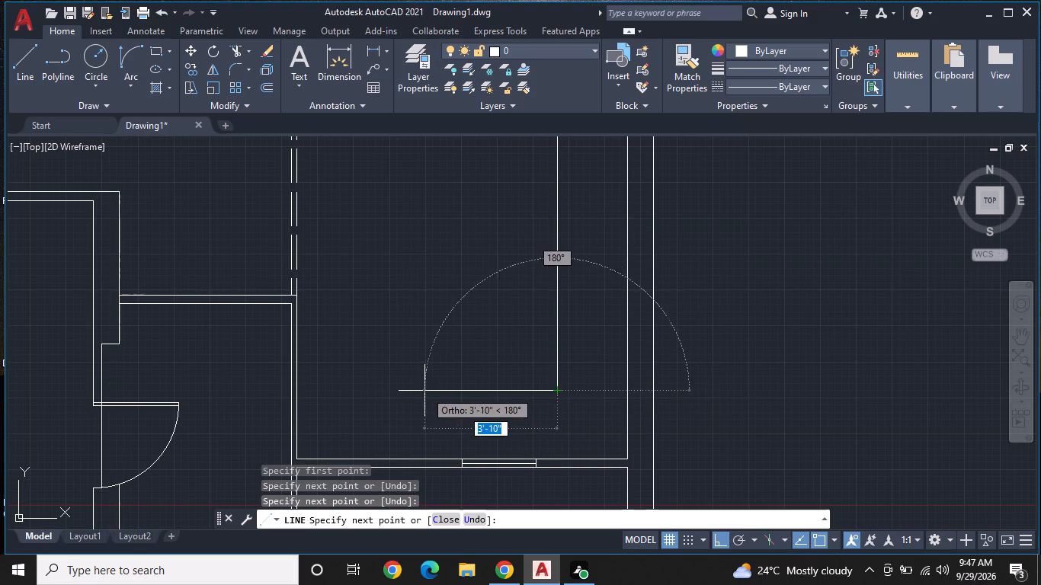
pyautogui.moveTo(468, 388); pyautogui.dragTo(503, 354, button='middle')
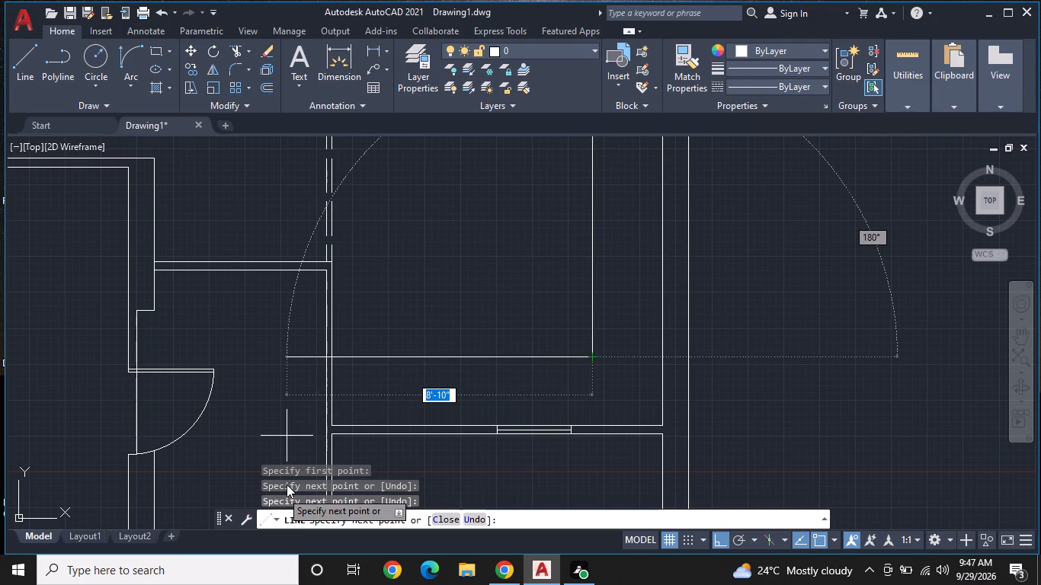
pyautogui.click(459, 356)
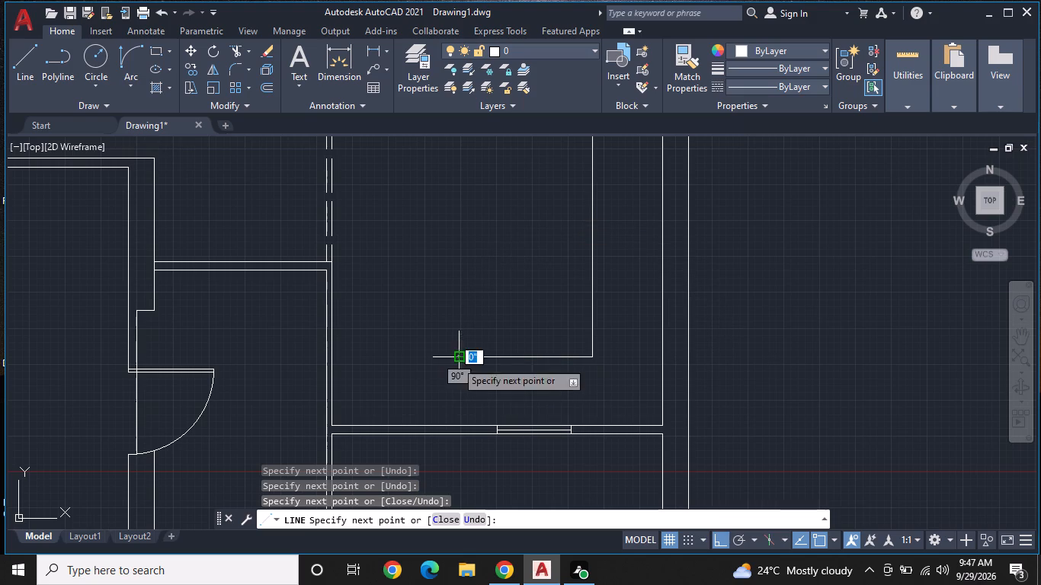
pyautogui.click(460, 426)
pyautogui.press('Escape')
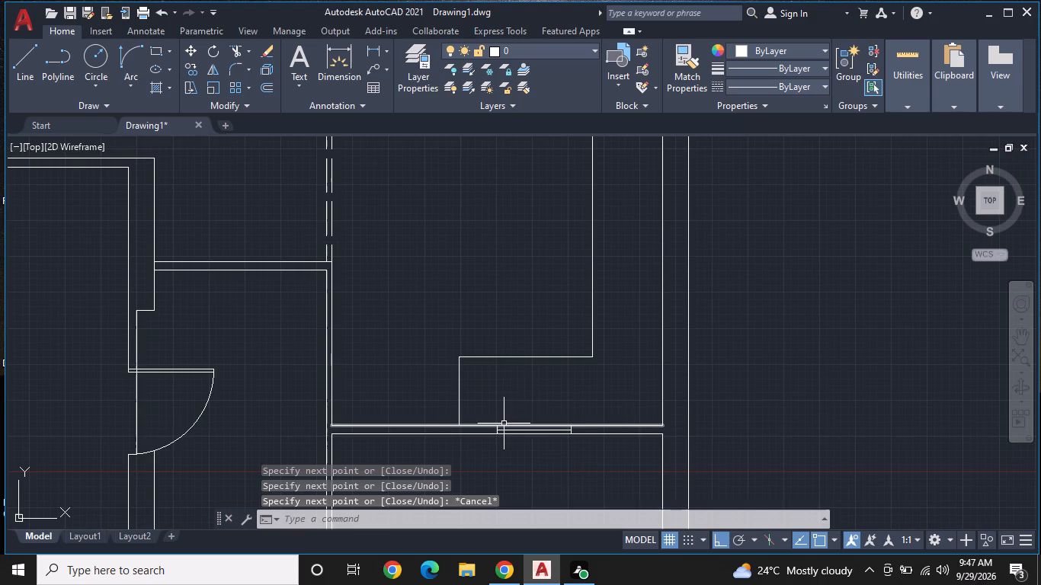
# From the stepped outline's foot on the lower wall, draw a 2'-6" line left along the wall and a 2'-6" line straight down.
pyautogui.moveTo(507, 424); pyautogui.dragTo(570, 373, button='middle')
pyautogui.press('space')
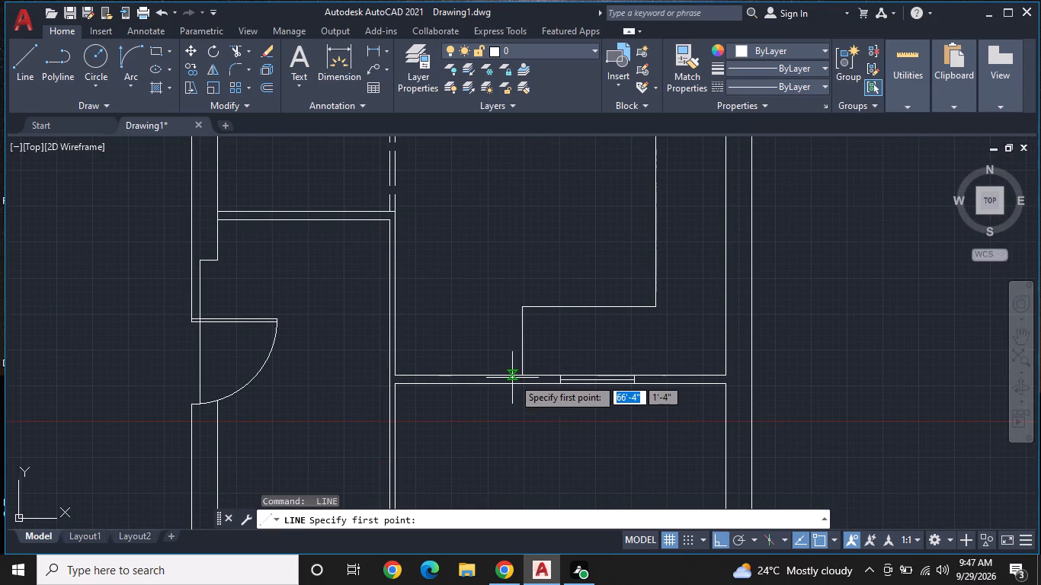
pyautogui.click(525, 378)
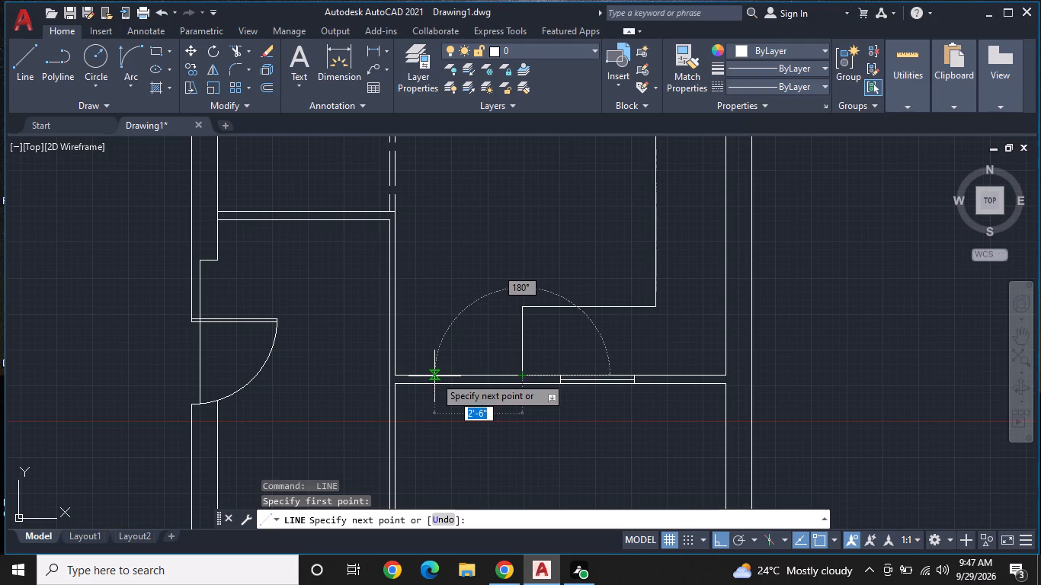
pyautogui.click(434, 376)
pyautogui.press('space')
pyautogui.press('space')
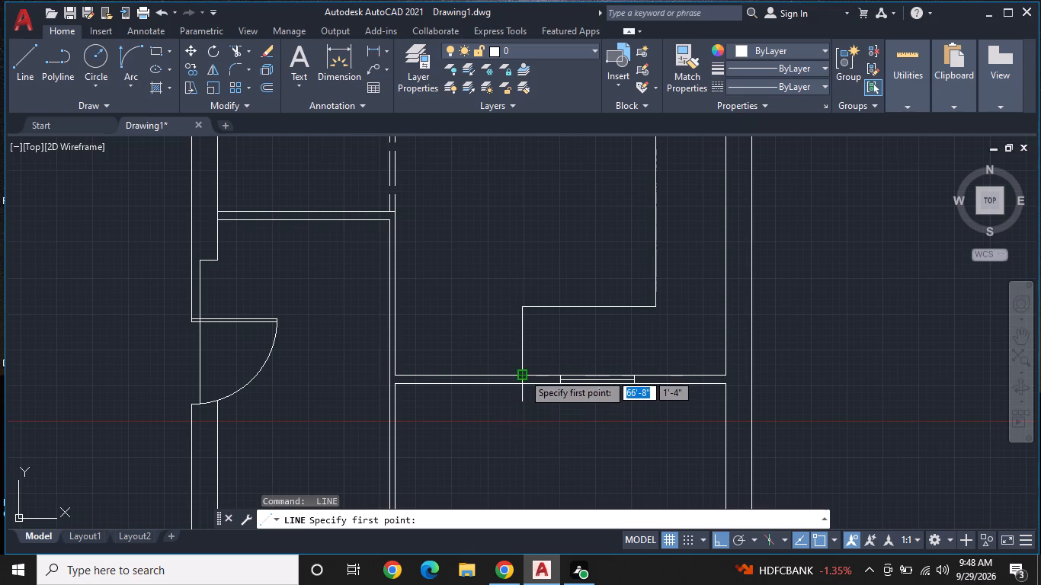
pyautogui.click(523, 373)
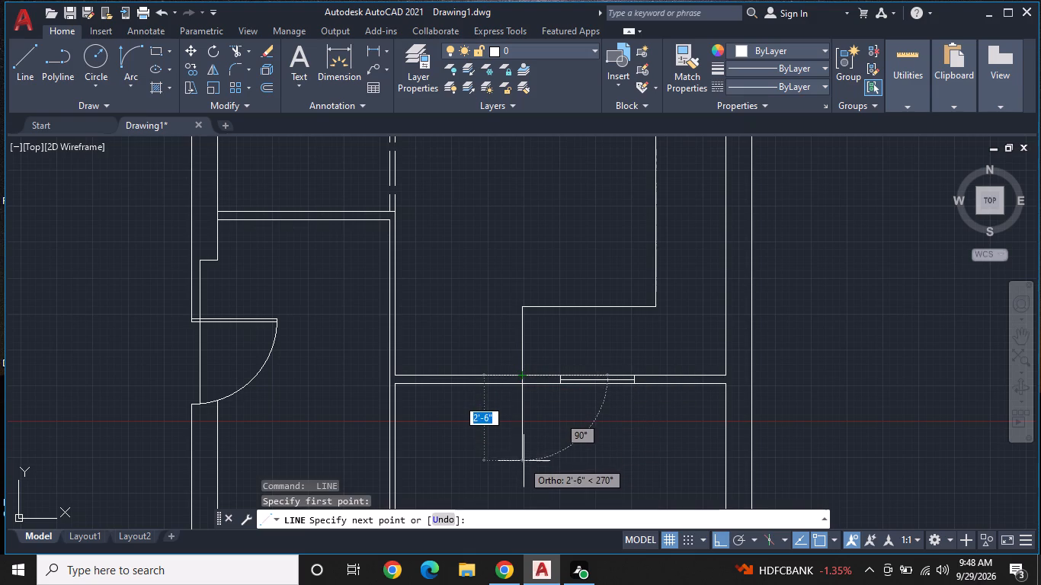
pyautogui.click(524, 462)
pyautogui.press('space')
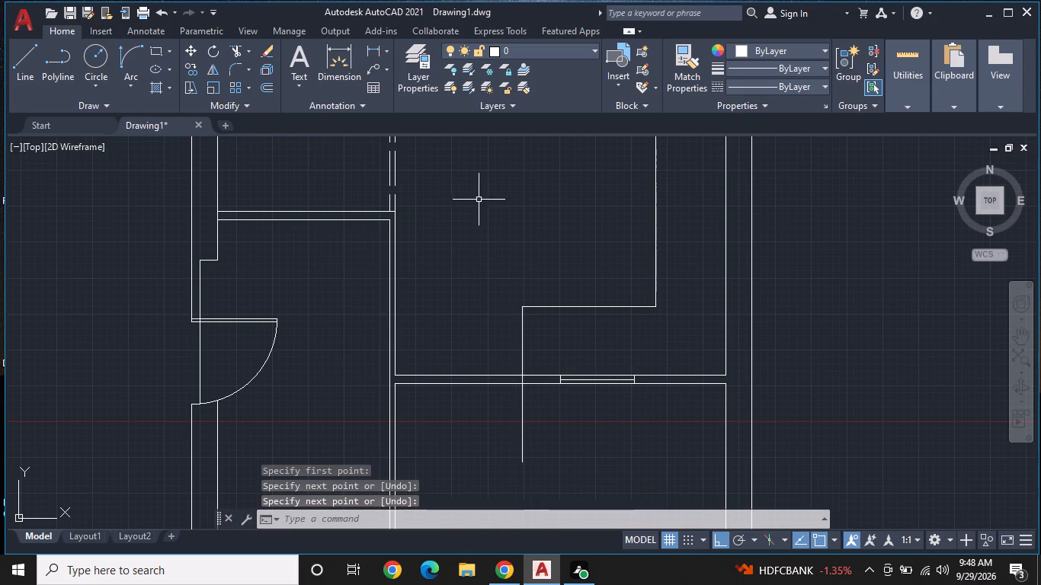
# Draw the door swing arc from the vertical leaf's lower end to the far end of the 2'-6" opening line.
pyautogui.moveTo(476, 193); pyautogui.dragTo(478, 157, button='middle')
pyautogui.scroll(1, 478, 157)
pyautogui.click(127, 59)
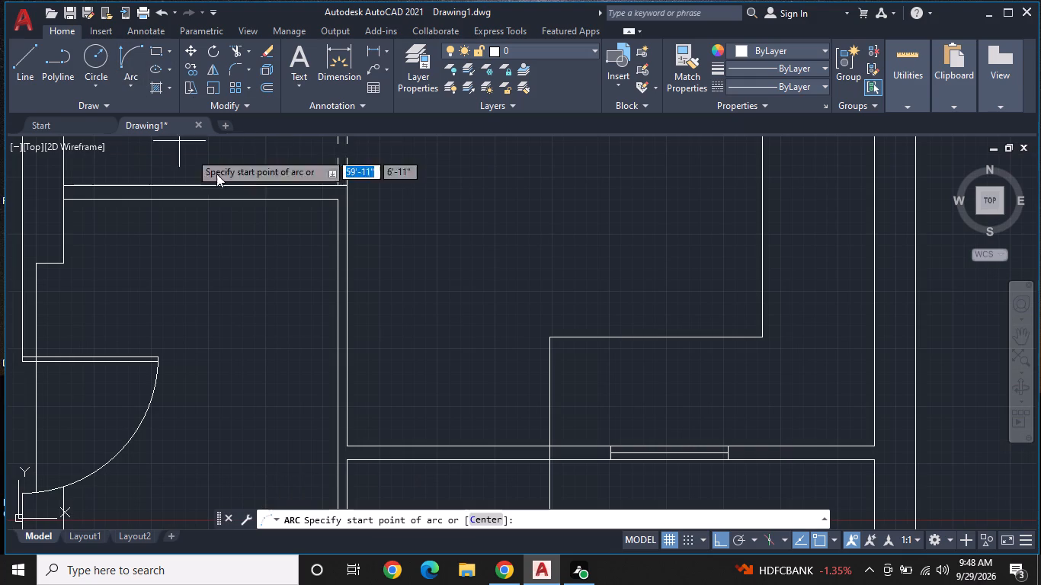
pyautogui.scroll(-2, 469, 417)
pyautogui.moveTo(479, 424); pyautogui.dragTo(485, 344, button='middle')
pyautogui.scroll(1, 492, 402)
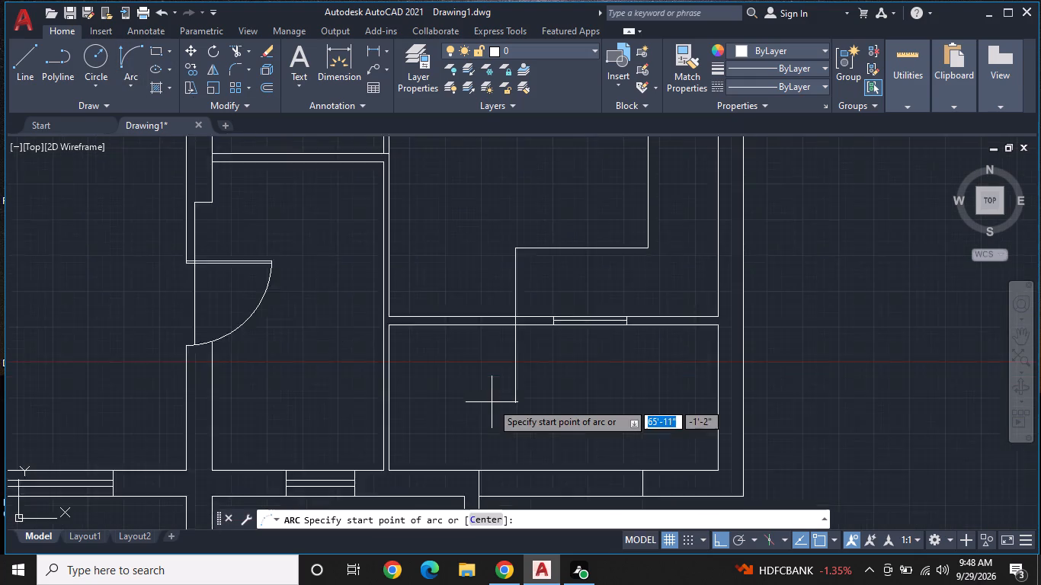
pyautogui.scroll(1, 492, 402)
pyautogui.click(530, 404)
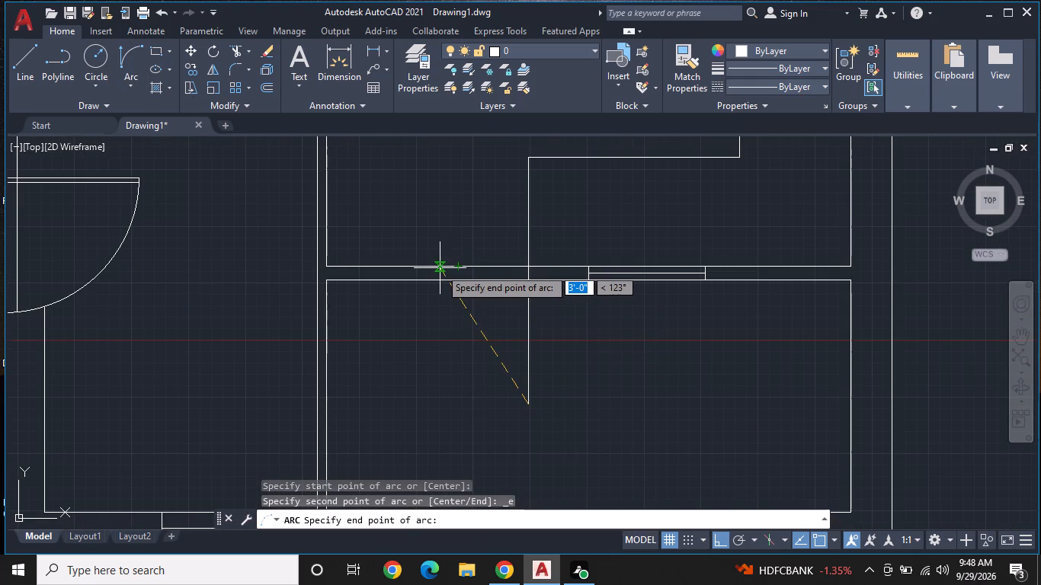
pyautogui.click(386, 268)
pyautogui.click(266, 412)
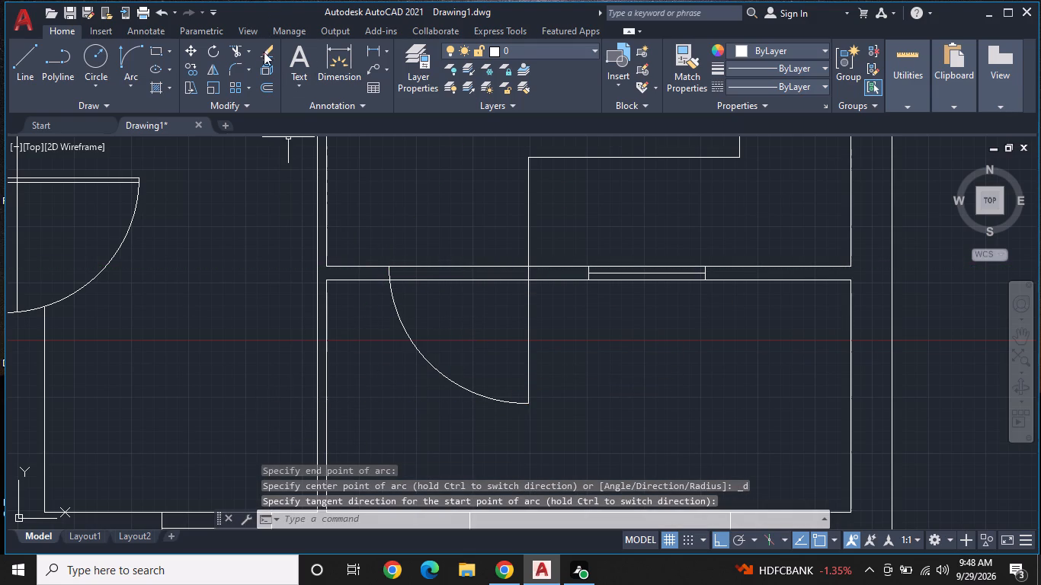
# Offset the vertical door leaf line 1" toward the swing side.
pyautogui.click(261, 83)
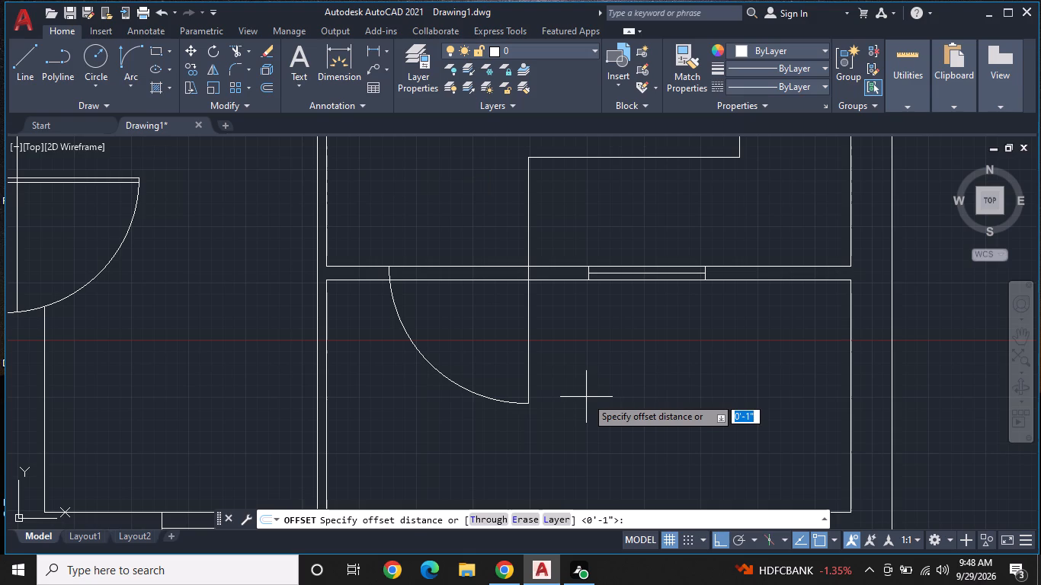
pyautogui.press('space')
pyautogui.click(528, 335)
pyautogui.click(479, 335)
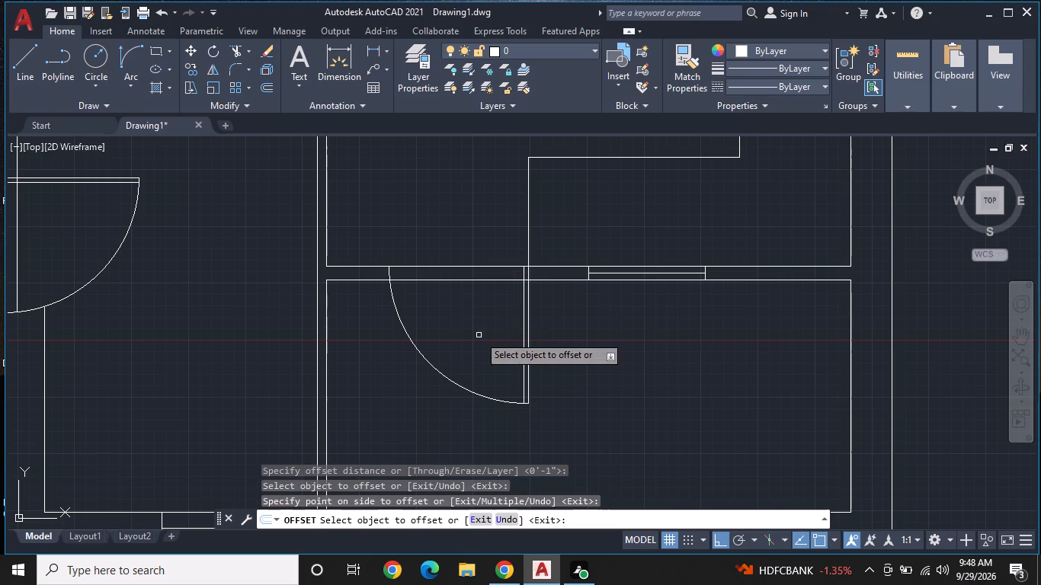
pyautogui.moveTo(510, 327); pyautogui.dragTo(539, 344, button='middle')
pyautogui.scroll(1, 539, 341)
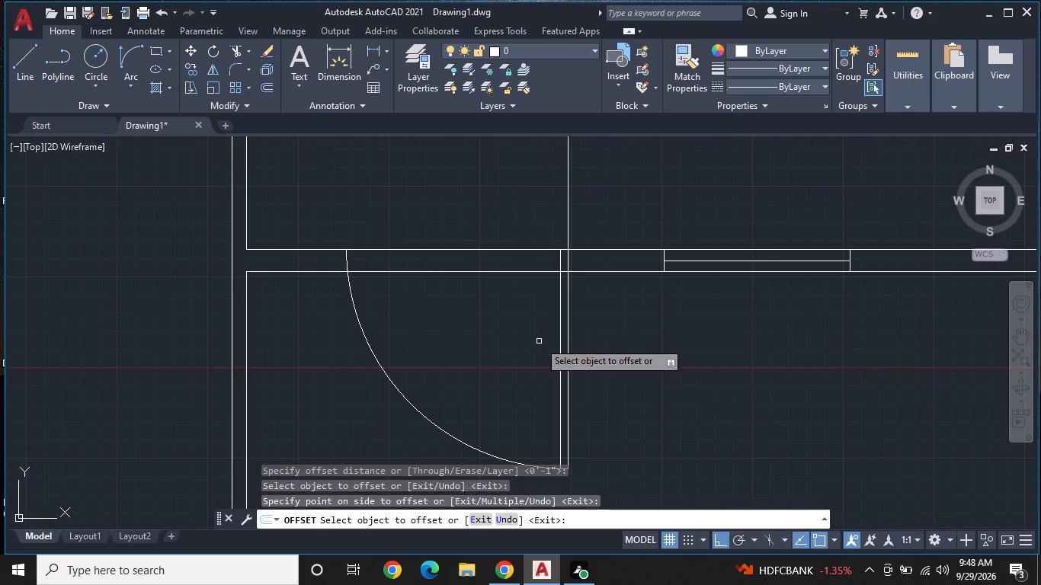
pyautogui.press('Escape')
# Trim the wall's upper face and the overlapping opening line between the swing arc and the door leaf.
pyautogui.moveTo(521, 343); pyautogui.dragTo(512, 386, button='middle')
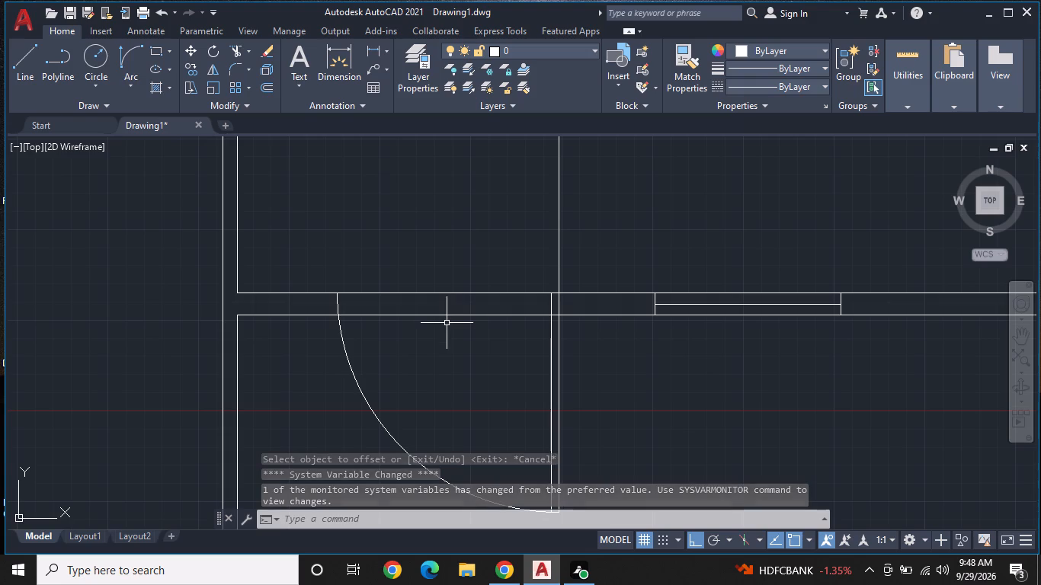
pyautogui.click(235, 50)
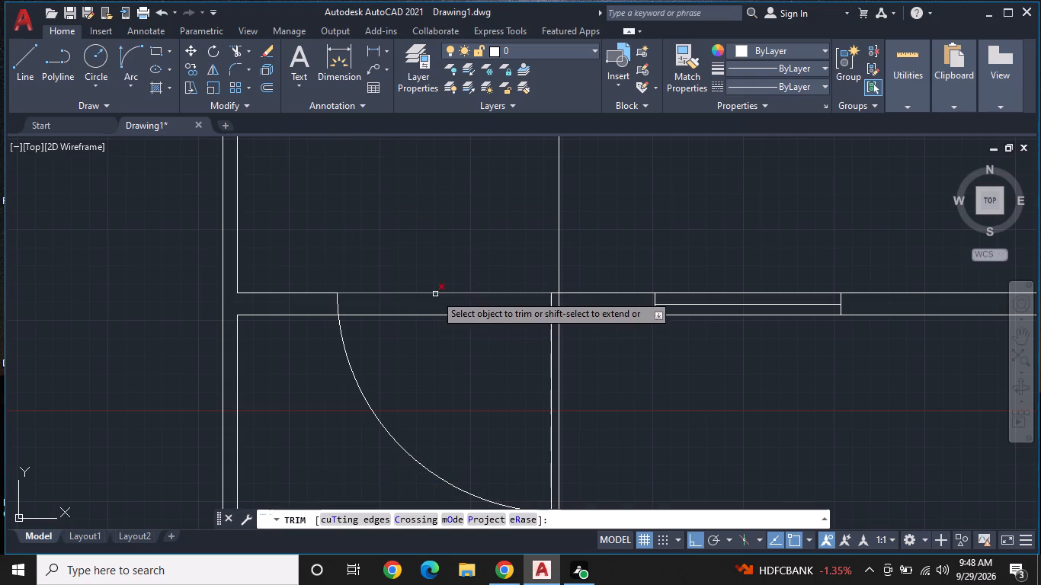
pyautogui.click(437, 292)
pyautogui.click(437, 295)
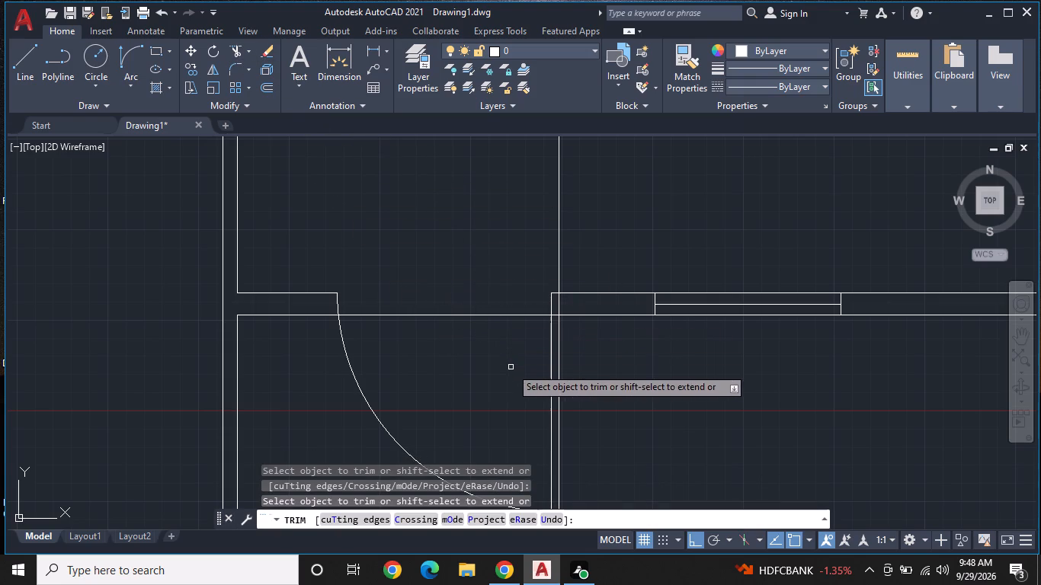
pyautogui.press('Escape')
# Mirror the new door's leaf and arc about a vertical line through the arc's wall end, erasing the source objects.
pyautogui.scroll(-1, 515, 375)
pyautogui.scroll(-1, 645, 386)
pyautogui.moveTo(645, 386); pyautogui.dragTo(685, 353, button='middle')
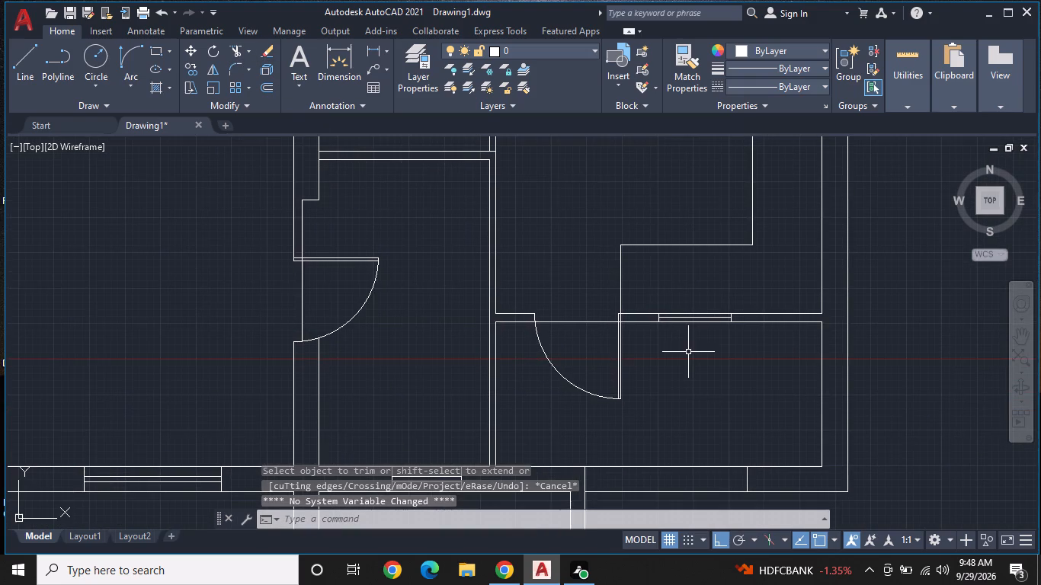
pyautogui.moveTo(706, 298); pyautogui.dragTo(512, 333, button='middle')
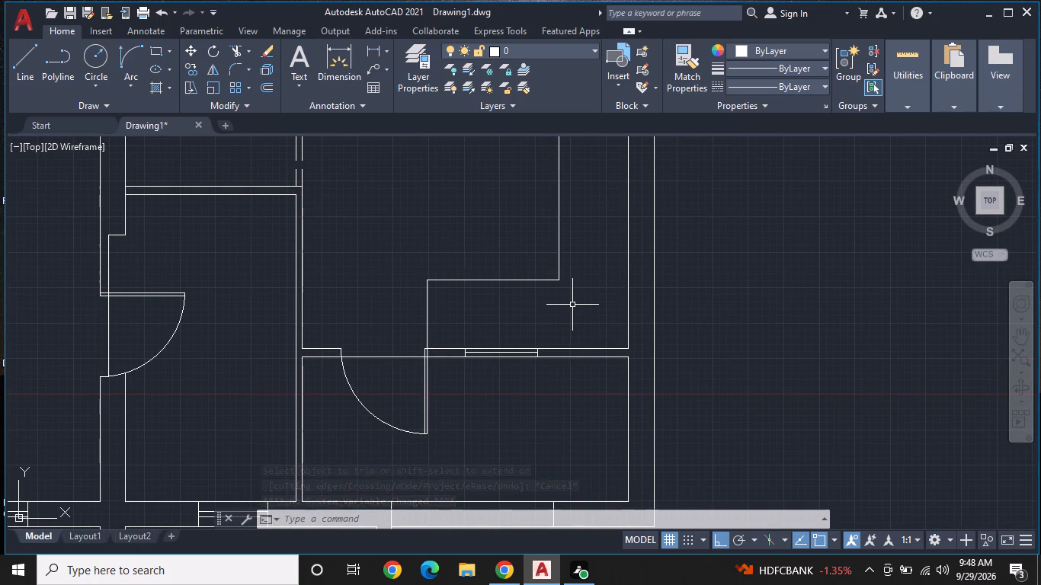
pyautogui.moveTo(531, 389); pyautogui.dragTo(630, 344, button='middle')
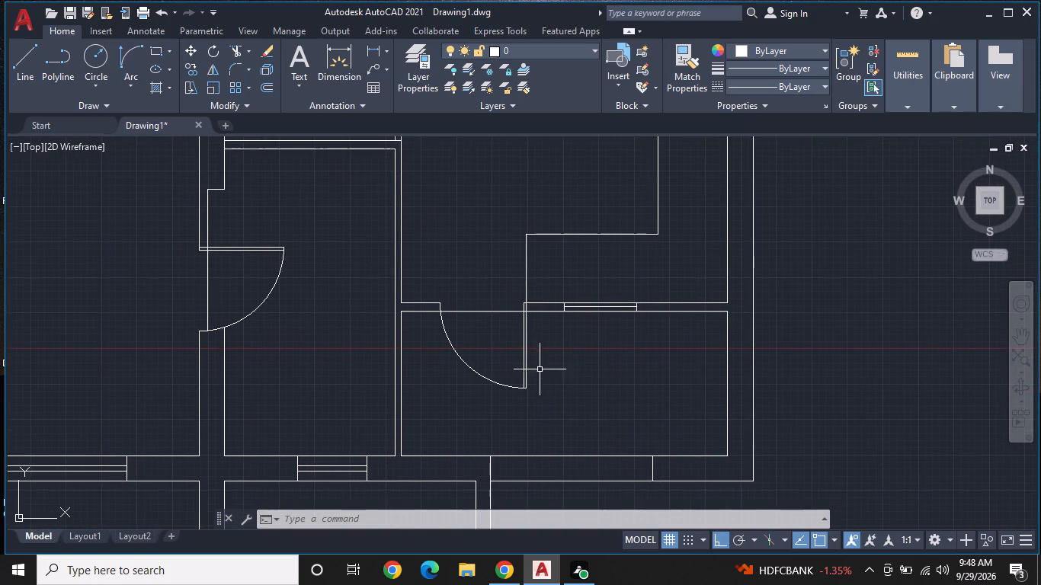
pyautogui.click(546, 396)
pyautogui.click(454, 358)
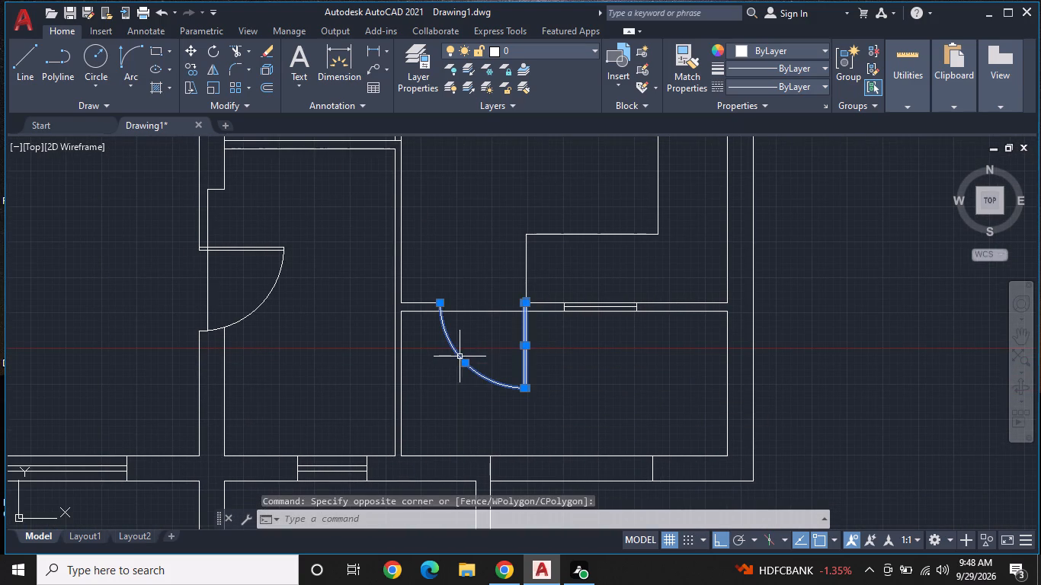
pyautogui.rightClick(546, 350)
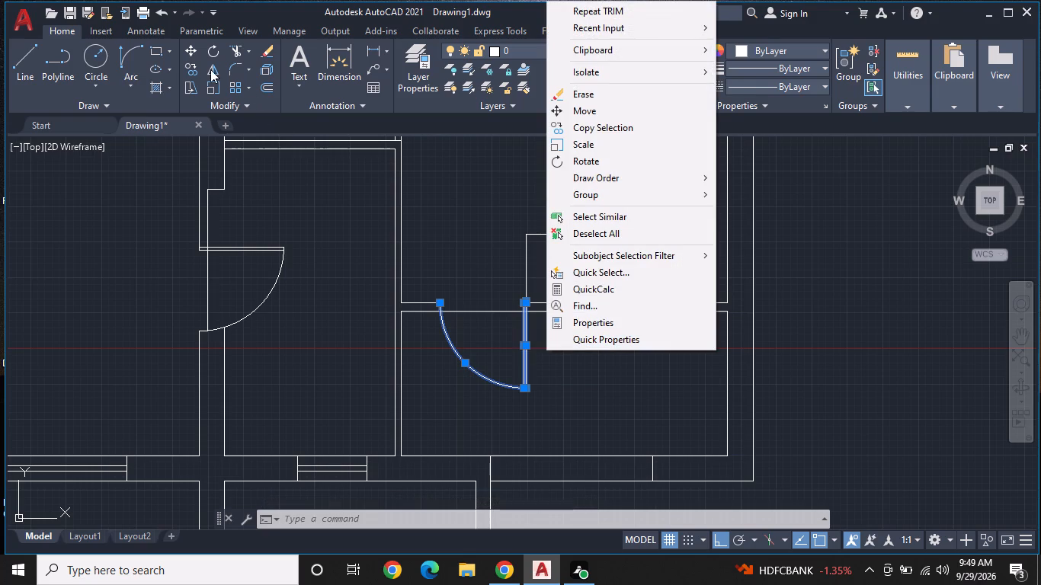
pyautogui.click(210, 69)
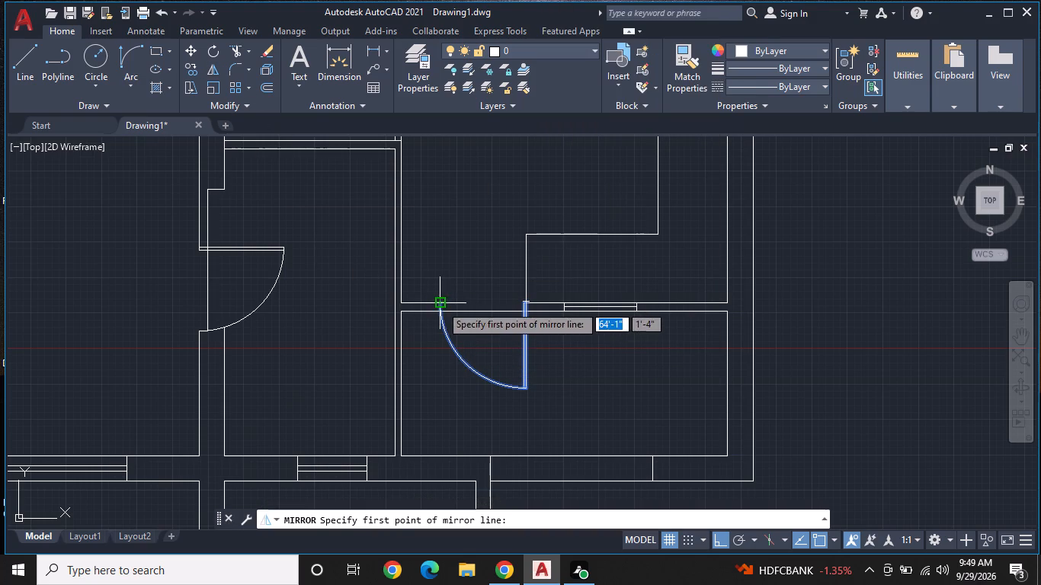
pyautogui.click(440, 305)
pyautogui.click(446, 383)
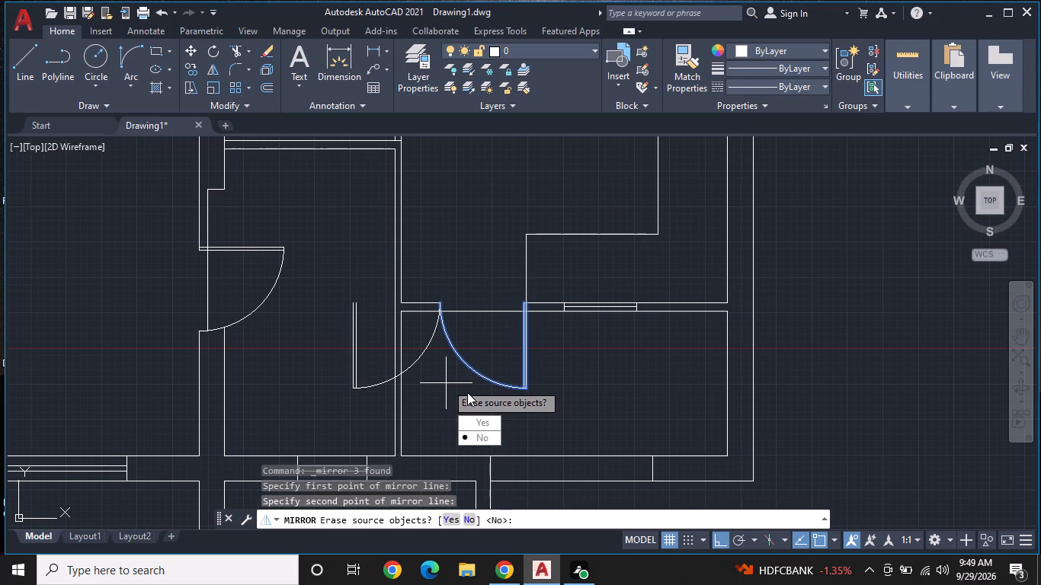
pyautogui.moveTo(487, 422); pyautogui.dragTo(446, 383)
# Move the mirrored door by its leaf's outer top corner to the end of the short wall segment beside the opening.
pyautogui.click(428, 346)
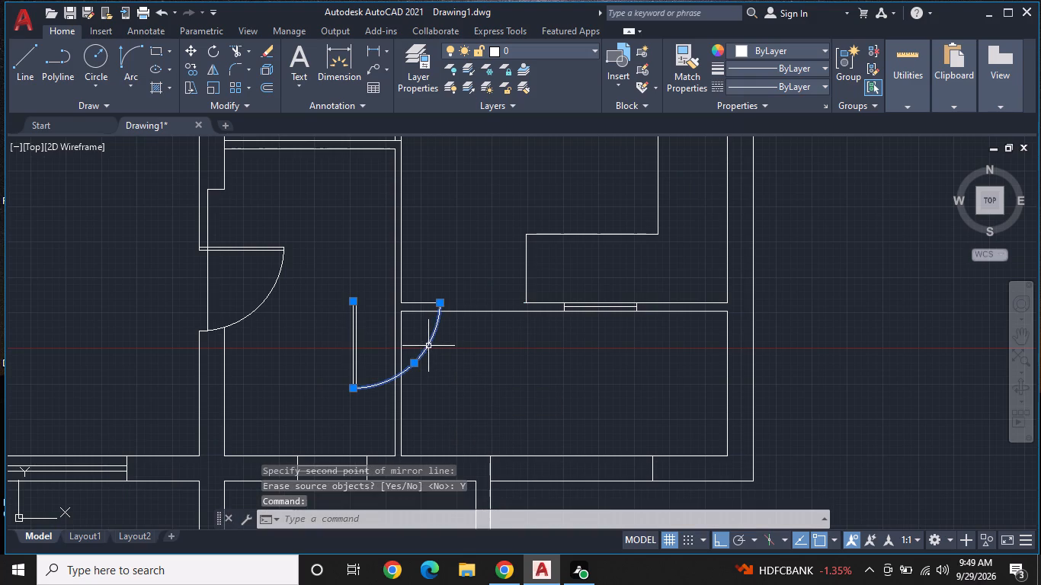
pyautogui.click(378, 353)
pyautogui.click(338, 330)
pyautogui.rightClick(338, 328)
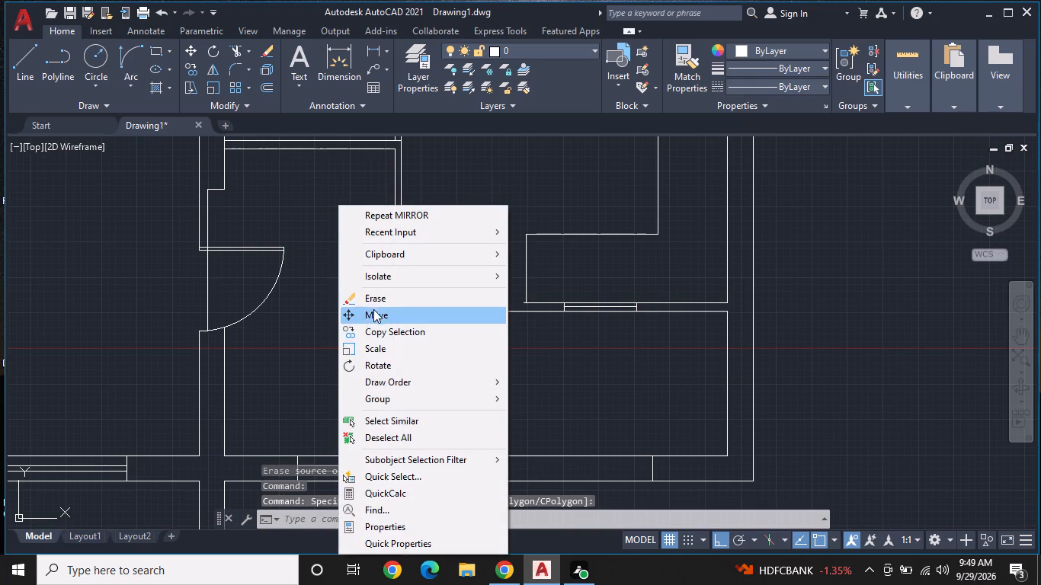
pyautogui.click(379, 313)
pyautogui.scroll(2, 376, 313)
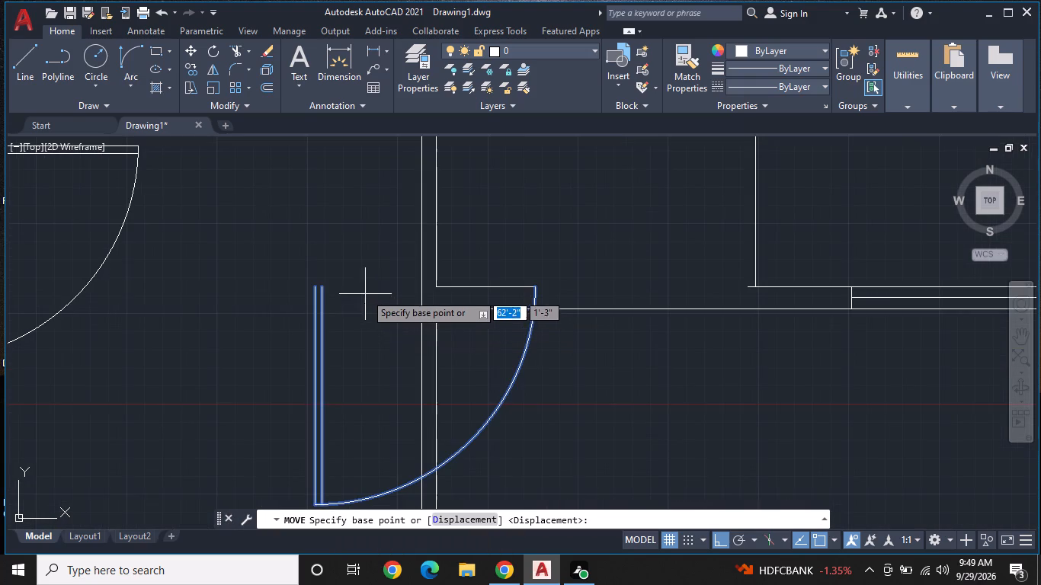
pyautogui.click(317, 286)
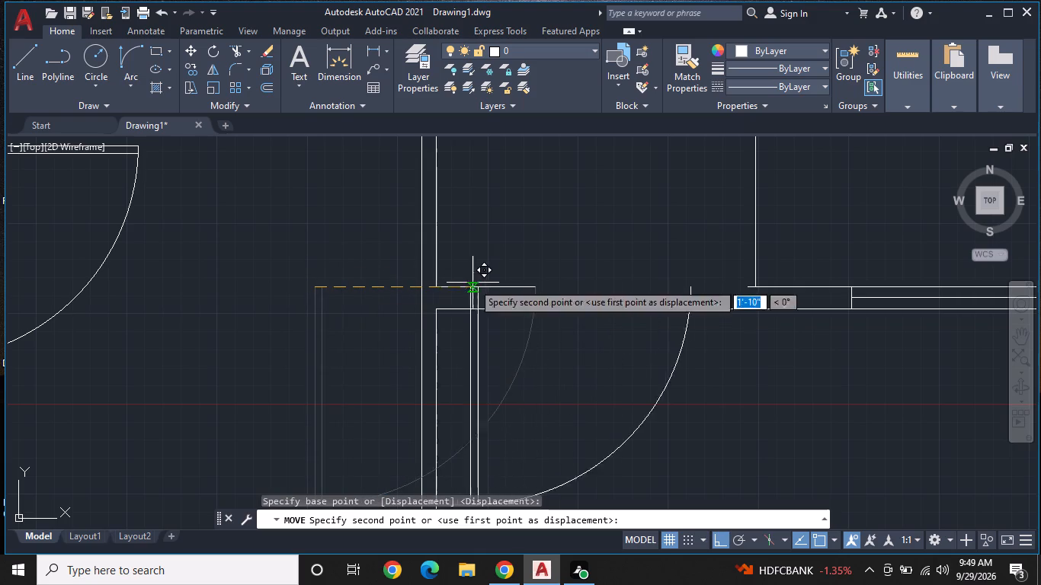
pyautogui.click(539, 288)
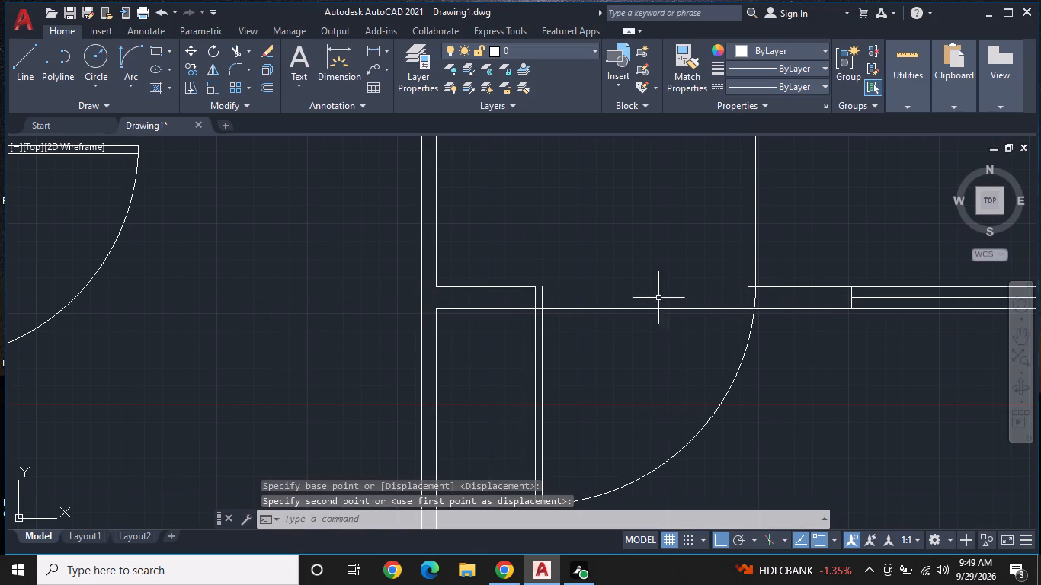
pyautogui.moveTo(781, 304); pyautogui.dragTo(639, 331, button='middle')
pyautogui.press('Escape')
# Trim the wall-line stub projecting into the opening past the stepped outline's foot.
pyautogui.press('t')
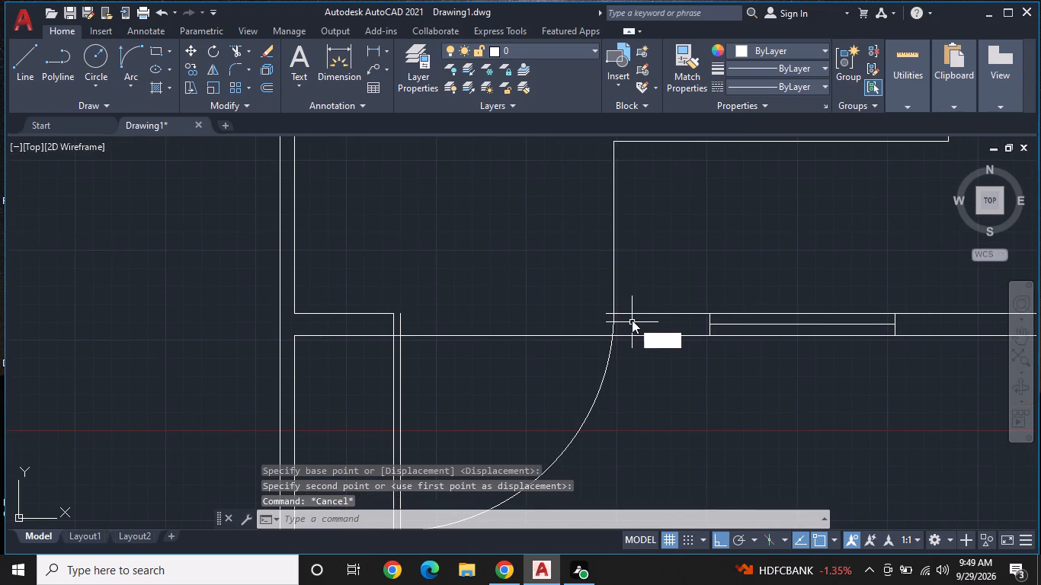
pyautogui.write('R')
pyautogui.press('space')
pyautogui.doubleClick(608, 312)
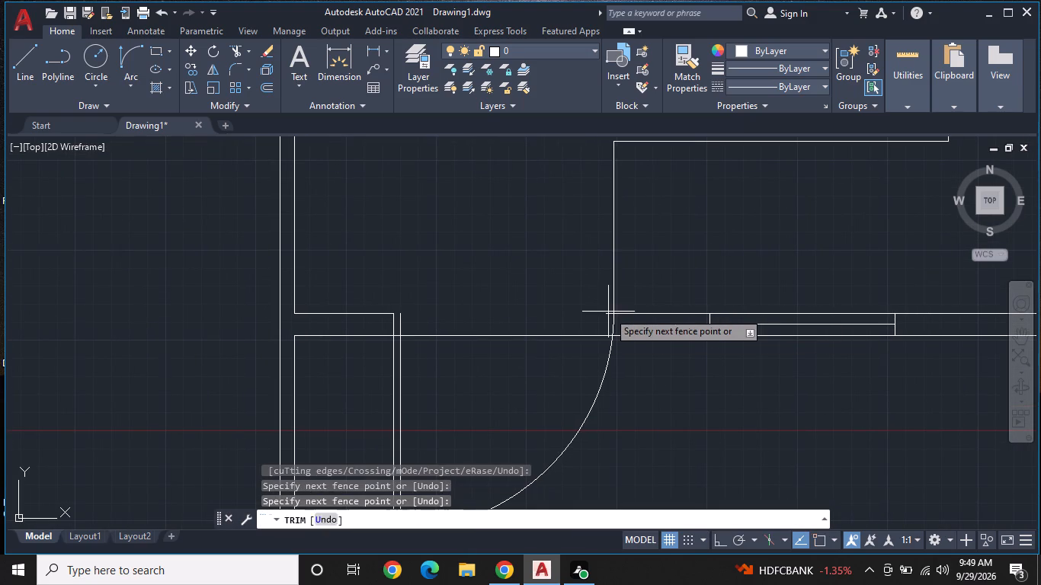
pyautogui.click(609, 318)
pyautogui.scroll(-1, 634, 318)
pyautogui.press('Escape')
# Extend the short wall segment's upper face to the door leaf's inner line, closing the top of the leaf.
pyautogui.scroll(-2, 664, 350)
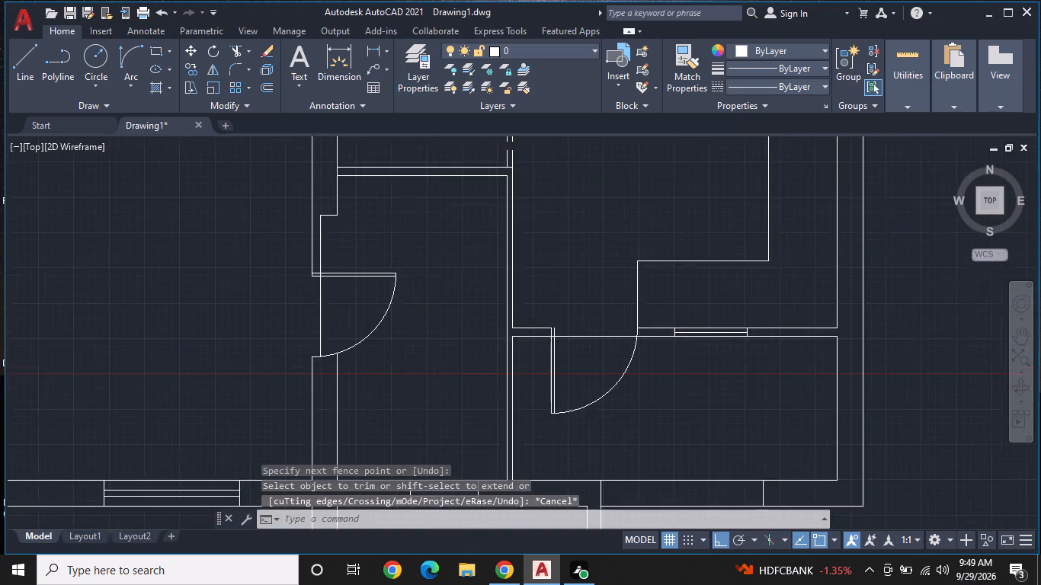
pyautogui.moveTo(691, 379); pyautogui.dragTo(645, 408, button='middle')
pyautogui.scroll(3, 549, 384)
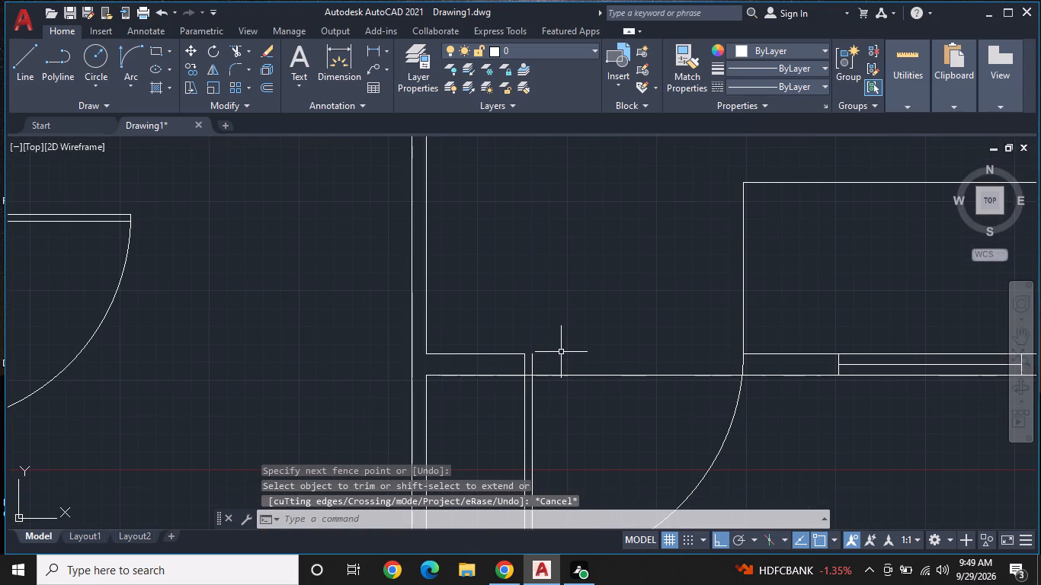
pyautogui.write('EX')
pyautogui.press('space')
pyautogui.click(503, 353)
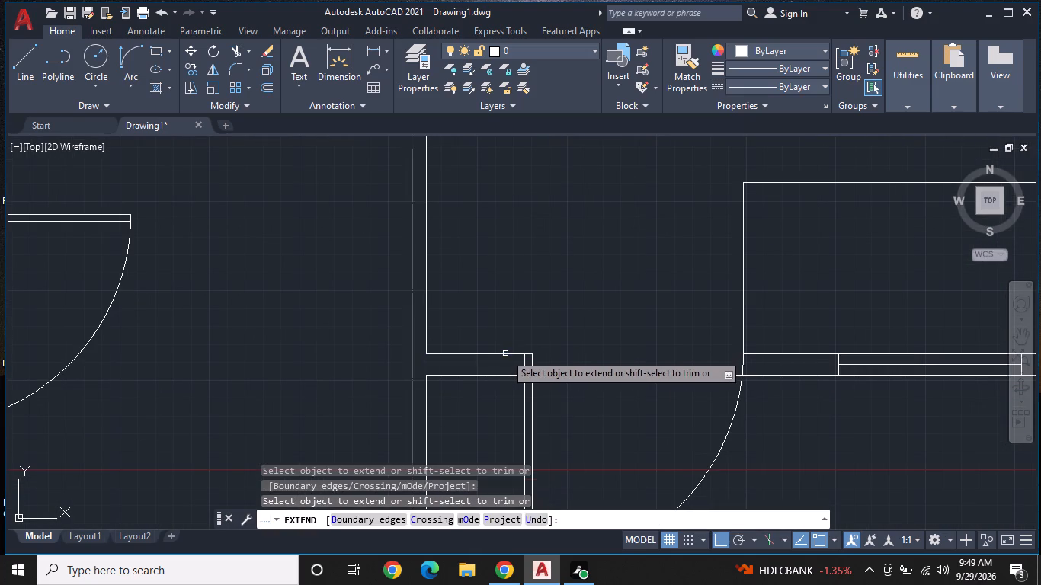
pyautogui.press('Escape')
pyautogui.scroll(-1, 615, 344)
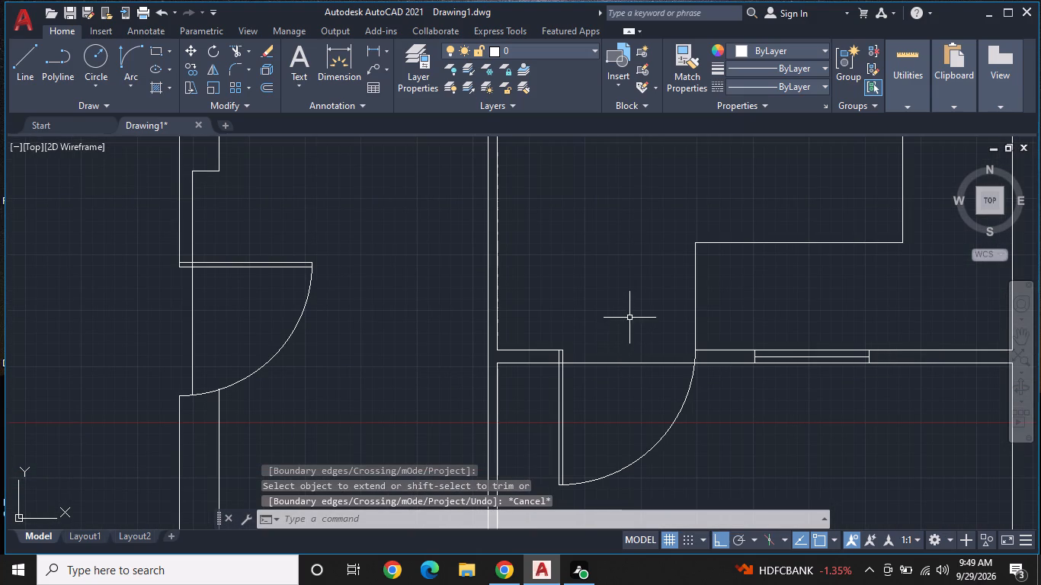
pyautogui.moveTo(629, 317); pyautogui.dragTo(540, 385, button='middle')
pyautogui.scroll(-1, 540, 385)
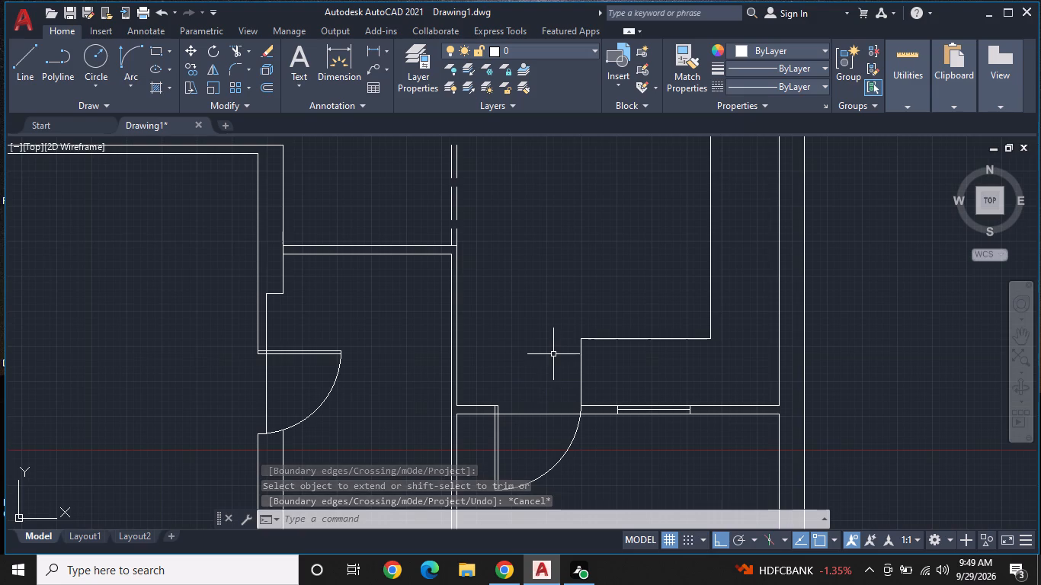
pyautogui.moveTo(560, 353); pyautogui.dragTo(706, 252, button='middle')
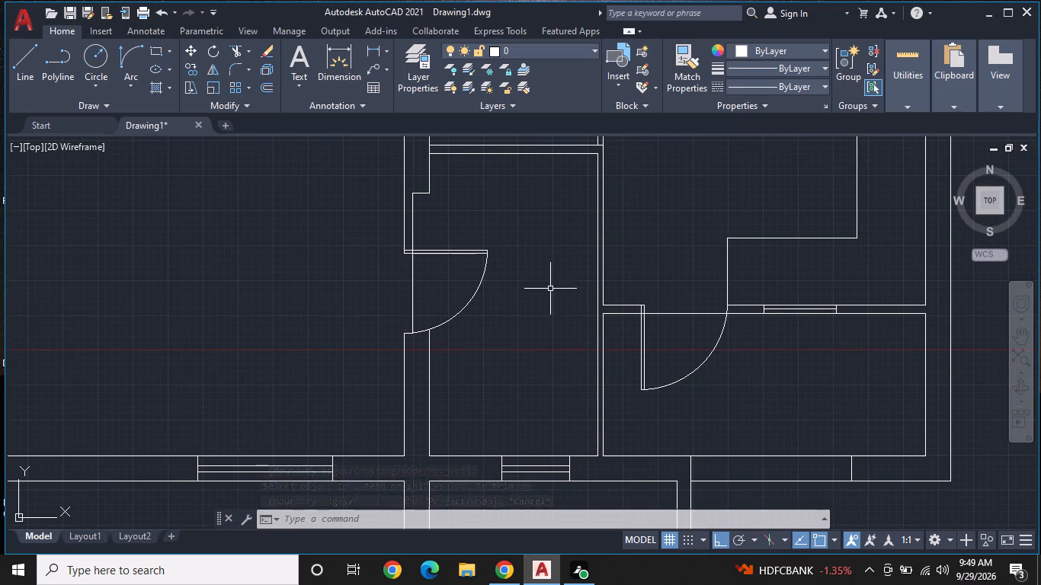
# Draw a horizontal line just above the mirrored door, from the recessed wall face to the facing face of the opposite wall.
pyautogui.moveTo(543, 281); pyautogui.dragTo(559, 379, button='middle')
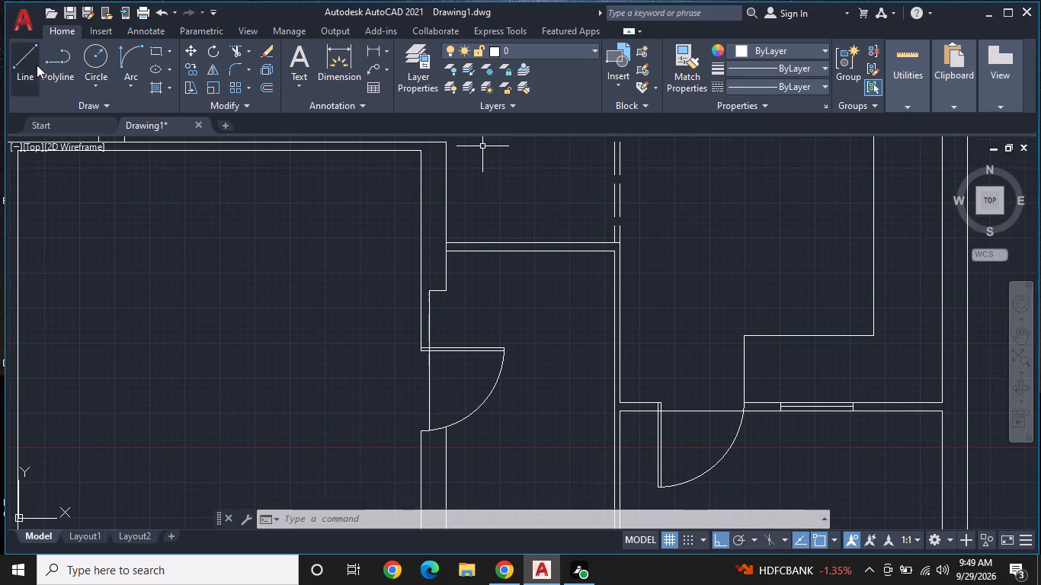
pyautogui.click(21, 53)
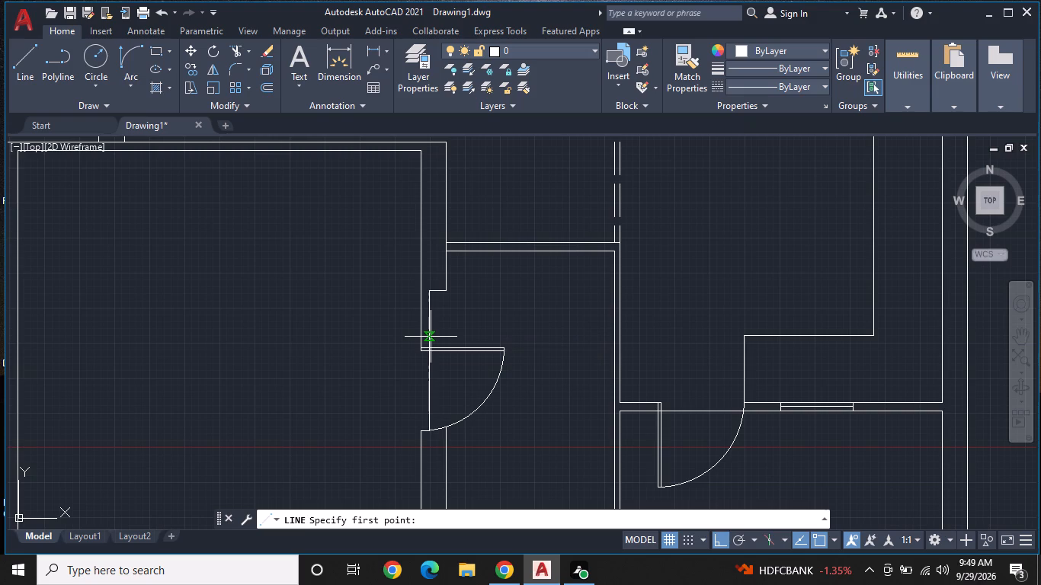
pyautogui.click(431, 337)
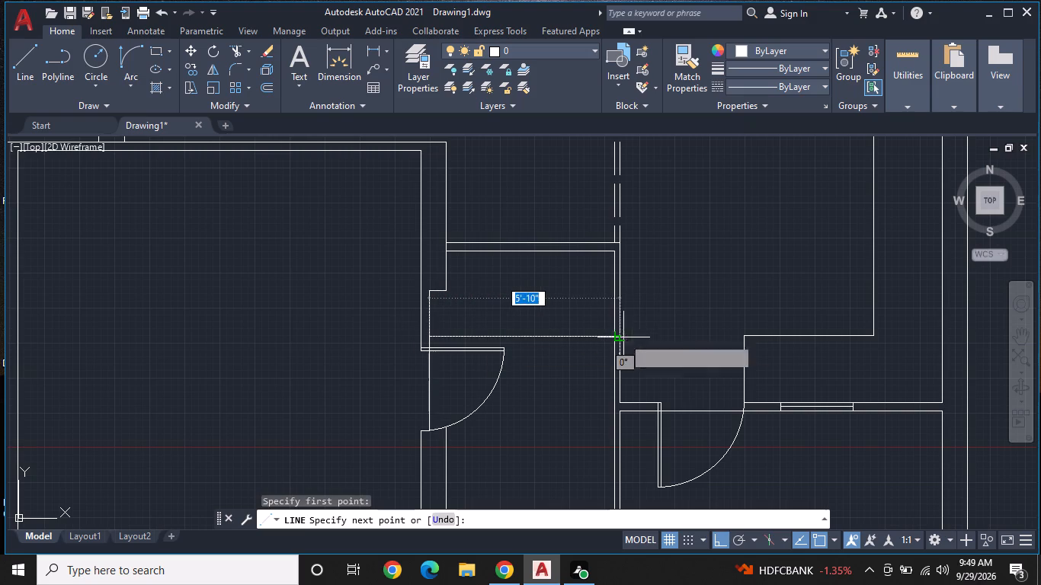
pyautogui.click(613, 337)
pyautogui.press('Escape')
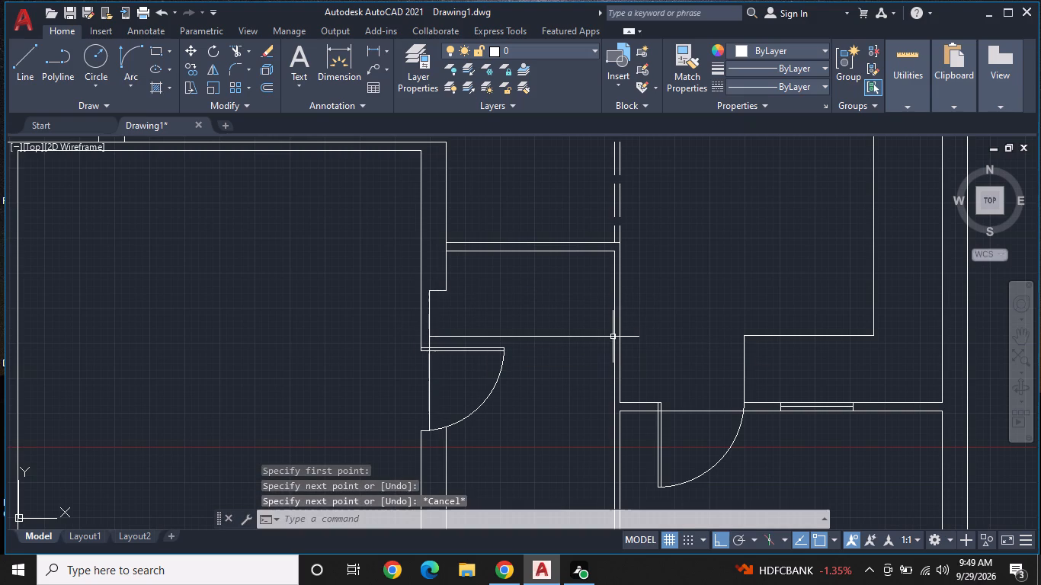
# Examine the floor plan from the stepped-outline room up to the rooms along the upper exterior wall.
pyautogui.moveTo(520, 273); pyautogui.dragTo(373, 262, button='middle')
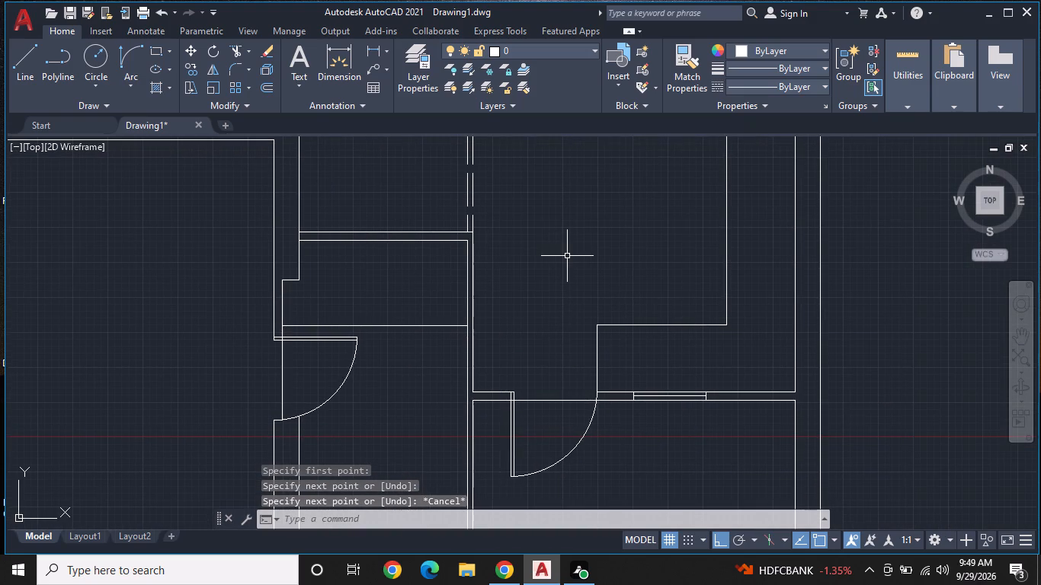
pyautogui.scroll(-1, 555, 302)
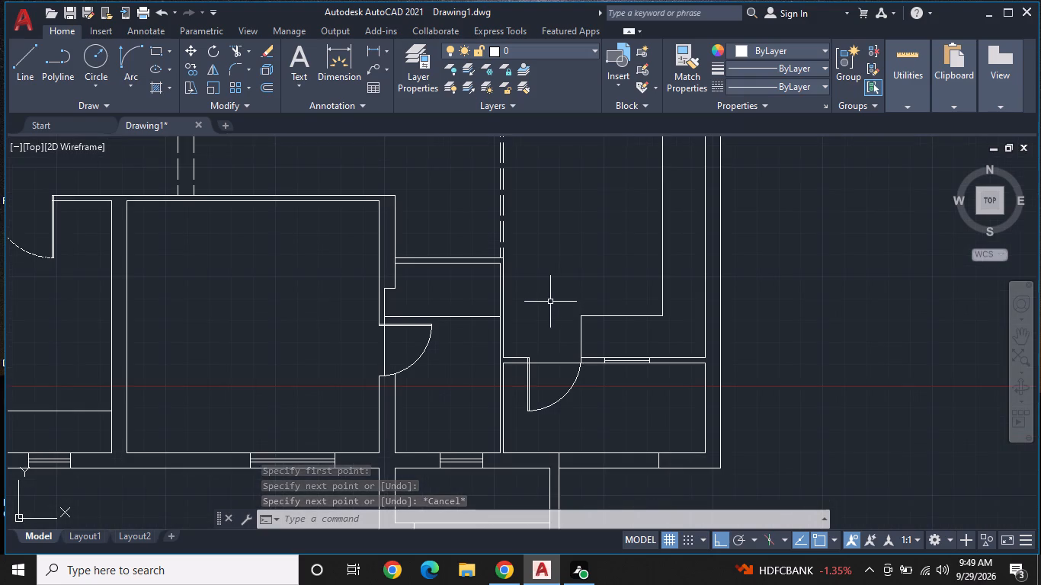
pyautogui.moveTo(559, 289); pyautogui.dragTo(573, 241, button='middle')
pyautogui.moveTo(614, 264); pyautogui.dragTo(516, 348, button='middle')
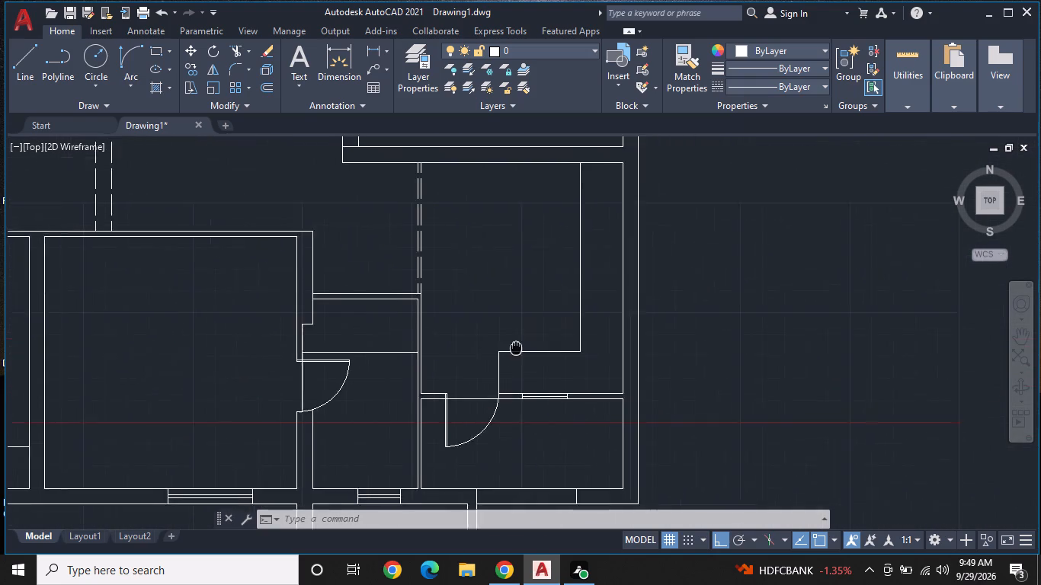
pyautogui.moveTo(516, 348); pyautogui.dragTo(482, 358, button='middle')
pyautogui.moveTo(498, 294); pyautogui.dragTo(511, 406, button='middle')
pyautogui.scroll(1, 524, 388)
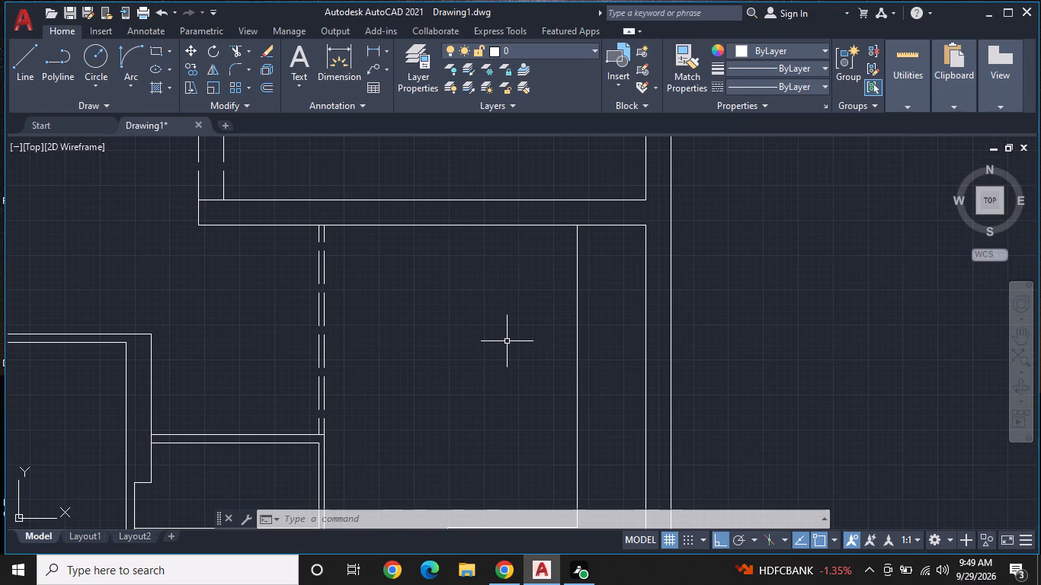
pyautogui.scroll(-1, 439, 306)
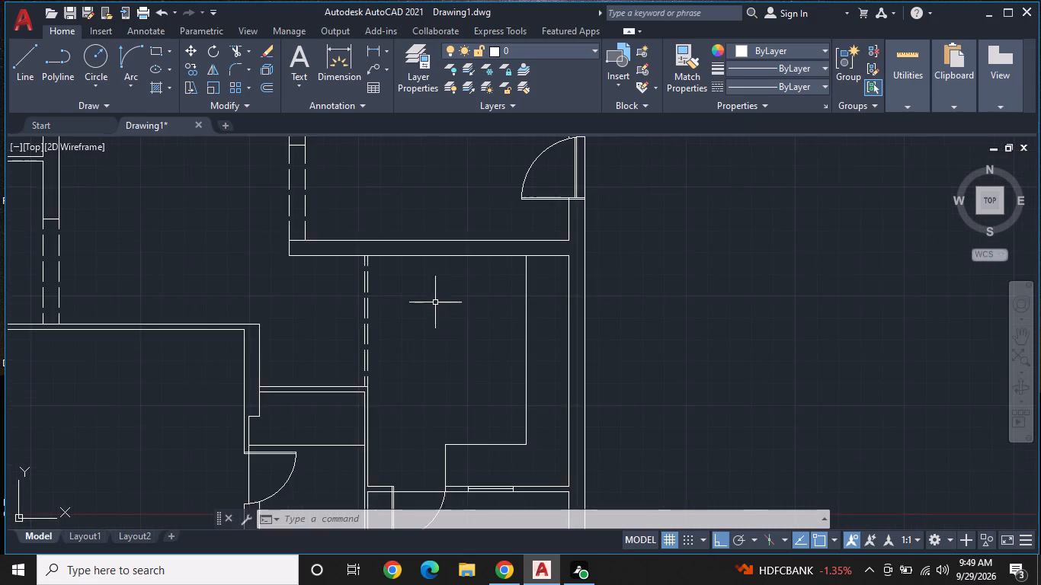
pyautogui.scroll(-1, 418, 287)
pyautogui.moveTo(418, 289); pyautogui.dragTo(541, 401, button='middle')
pyautogui.moveTo(429, 337); pyautogui.dragTo(608, 308, button='middle')
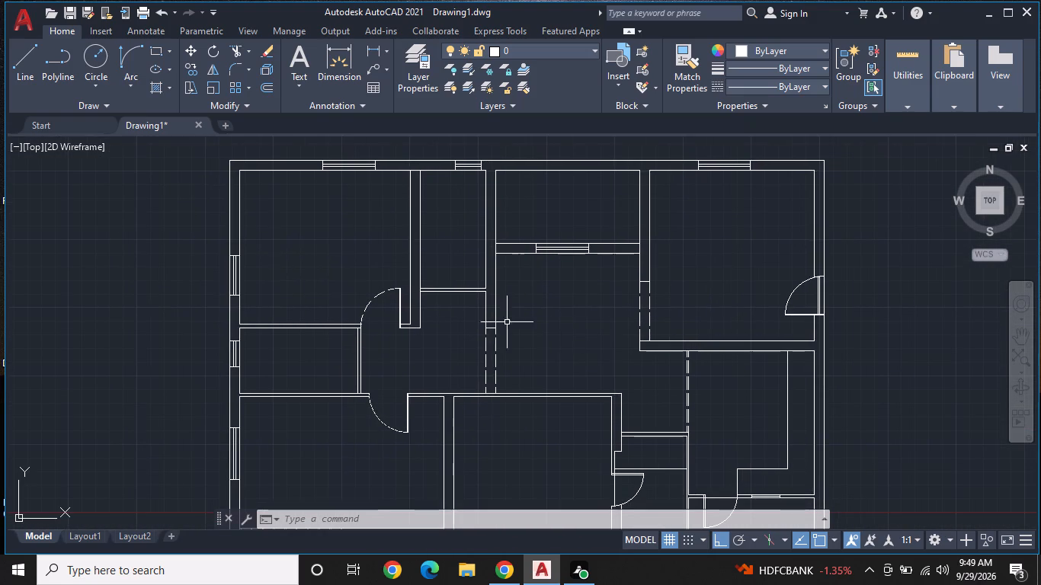
pyautogui.moveTo(350, 252); pyautogui.dragTo(408, 334, button='middle')
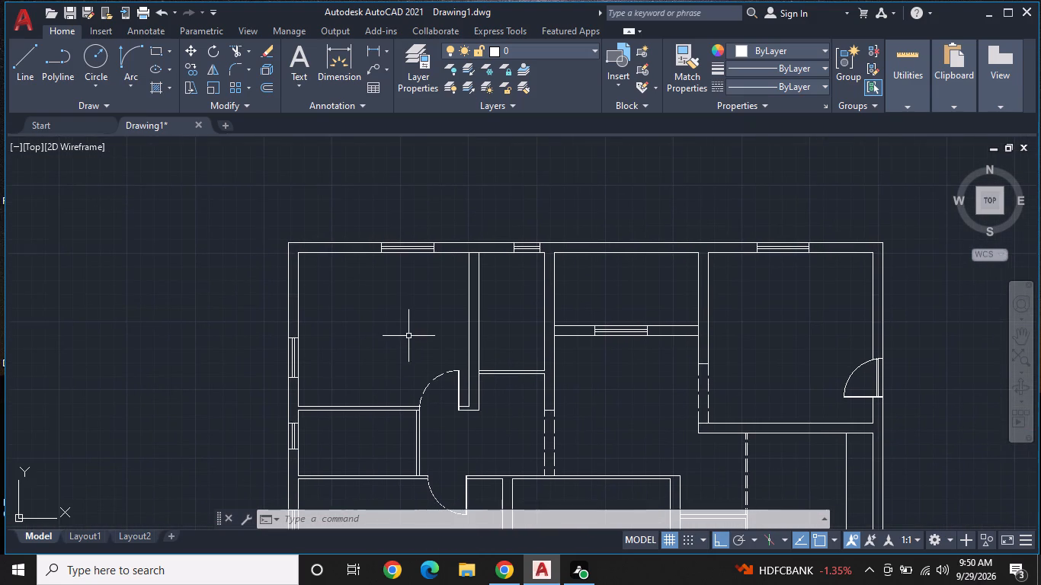
pyautogui.moveTo(405, 352); pyautogui.dragTo(378, 414, button='middle')
pyautogui.scroll(1, 375, 411)
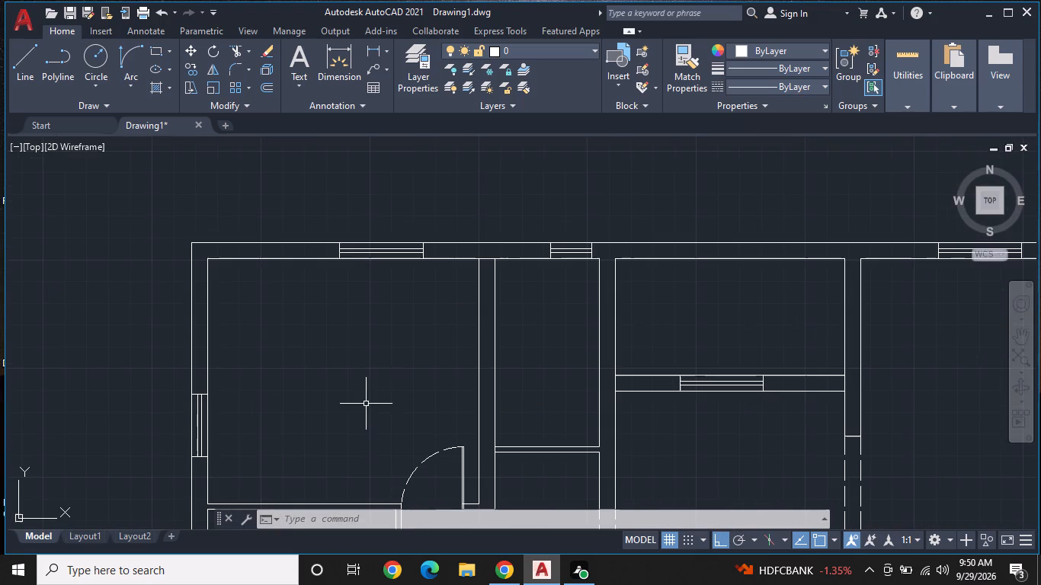
pyautogui.scroll(1, 432, 359)
pyautogui.moveTo(456, 355); pyautogui.dragTo(435, 355, button='middle')
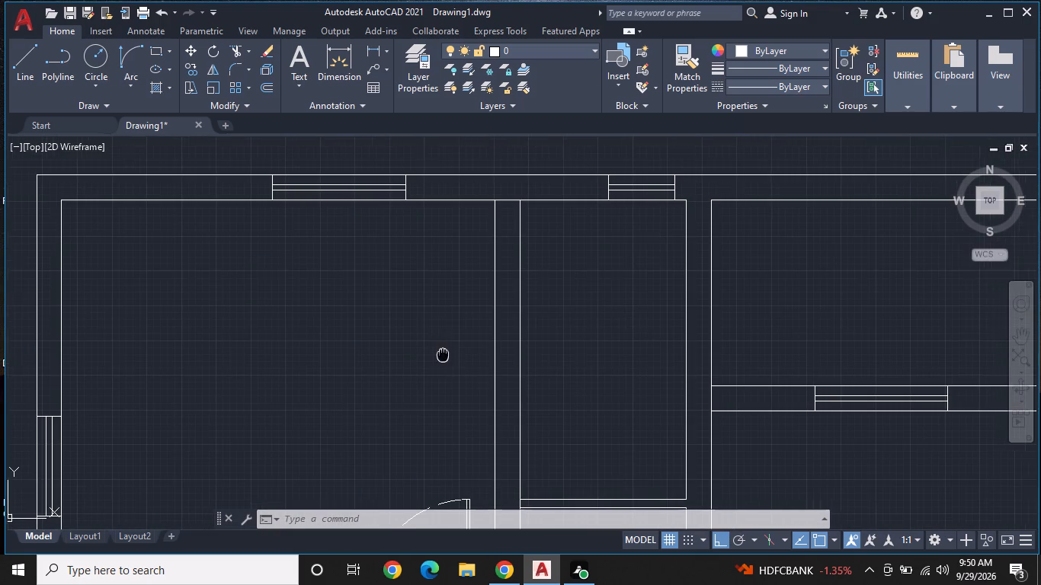
pyautogui.moveTo(435, 355); pyautogui.dragTo(357, 354, button='middle')
pyautogui.middleClick(357, 354)
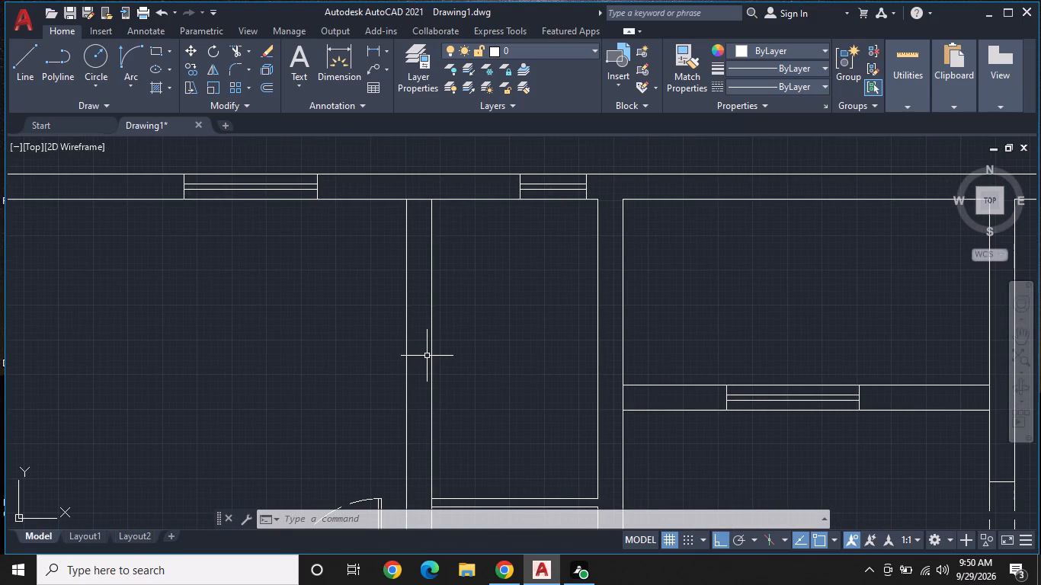
pyautogui.scroll(-1, 430, 352)
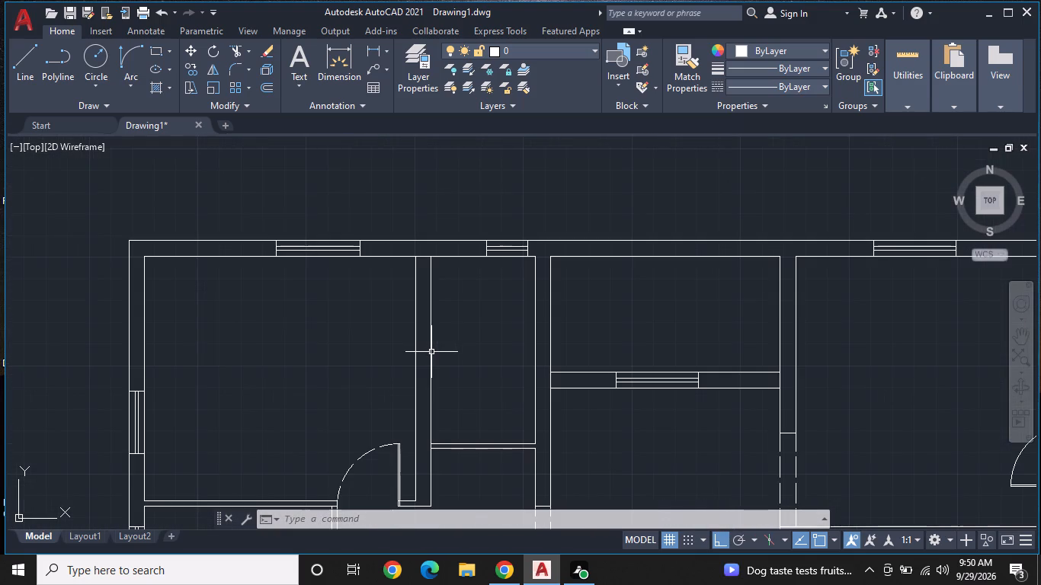
pyautogui.moveTo(433, 353); pyautogui.dragTo(434, 324, button='middle')
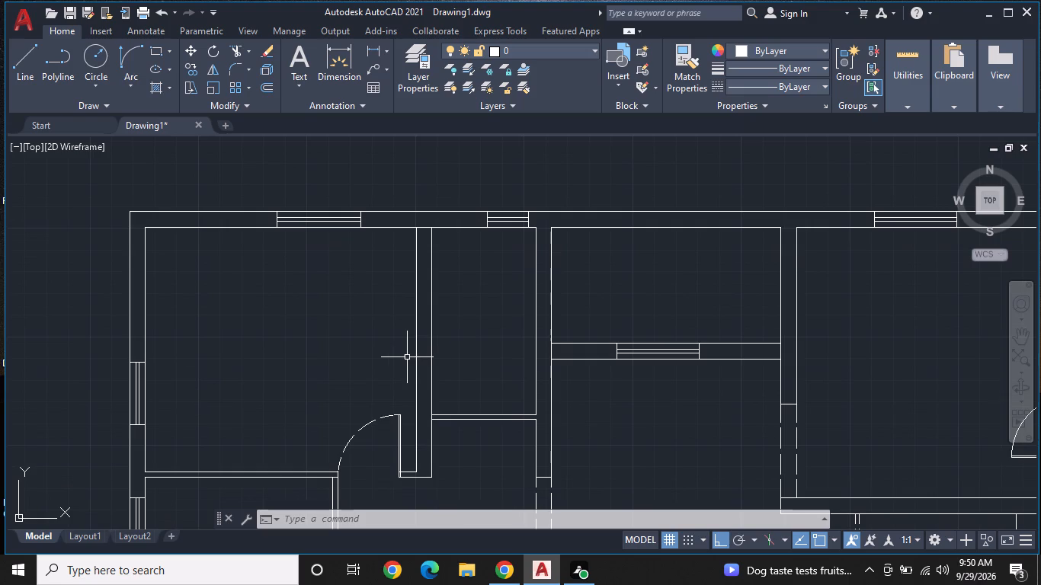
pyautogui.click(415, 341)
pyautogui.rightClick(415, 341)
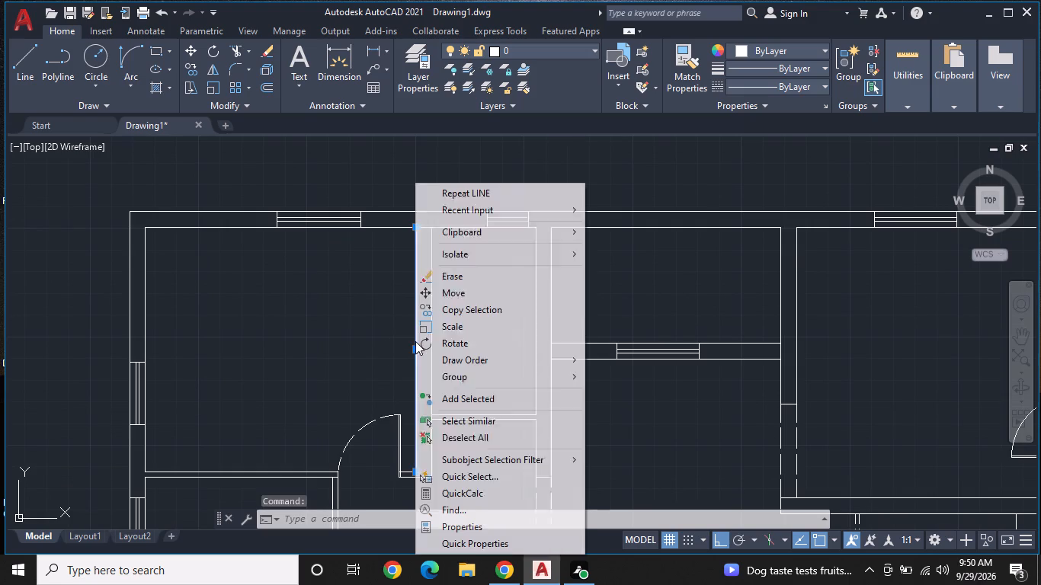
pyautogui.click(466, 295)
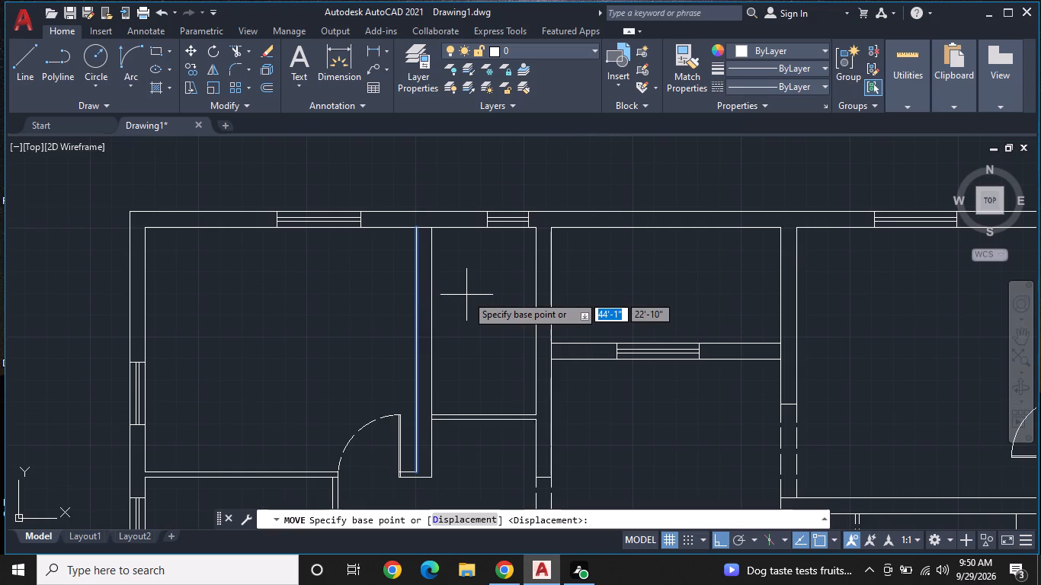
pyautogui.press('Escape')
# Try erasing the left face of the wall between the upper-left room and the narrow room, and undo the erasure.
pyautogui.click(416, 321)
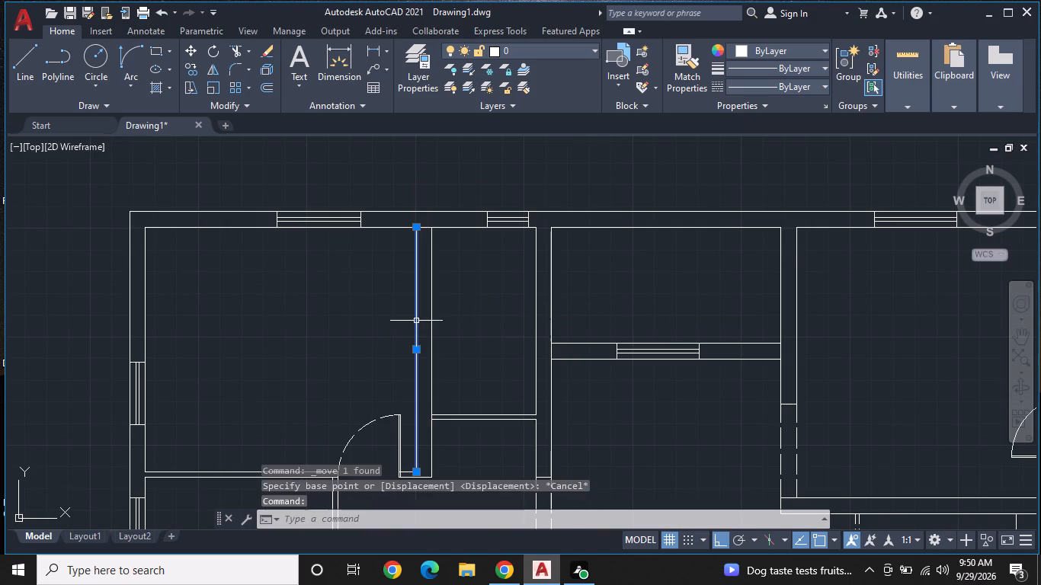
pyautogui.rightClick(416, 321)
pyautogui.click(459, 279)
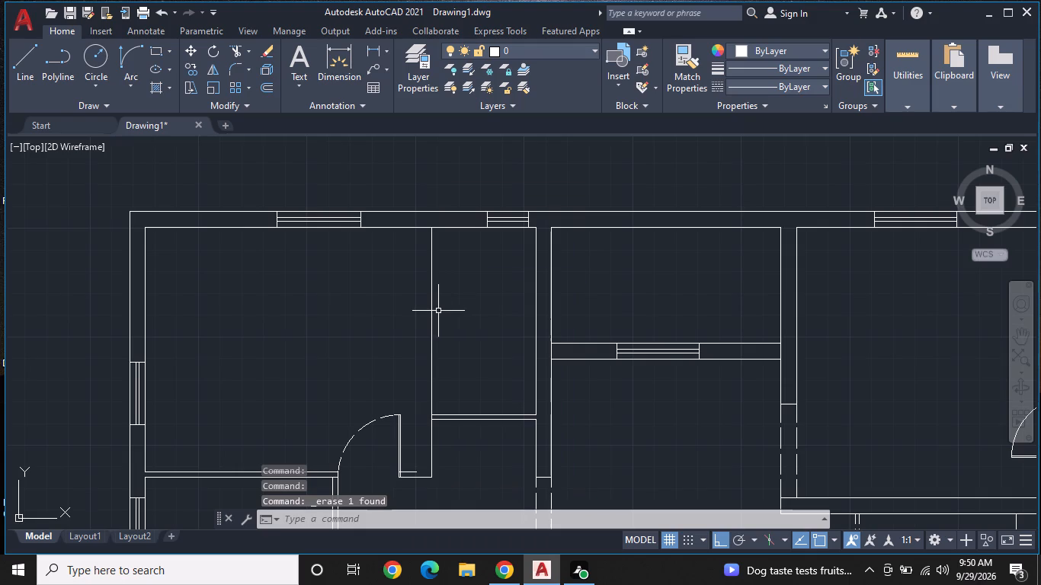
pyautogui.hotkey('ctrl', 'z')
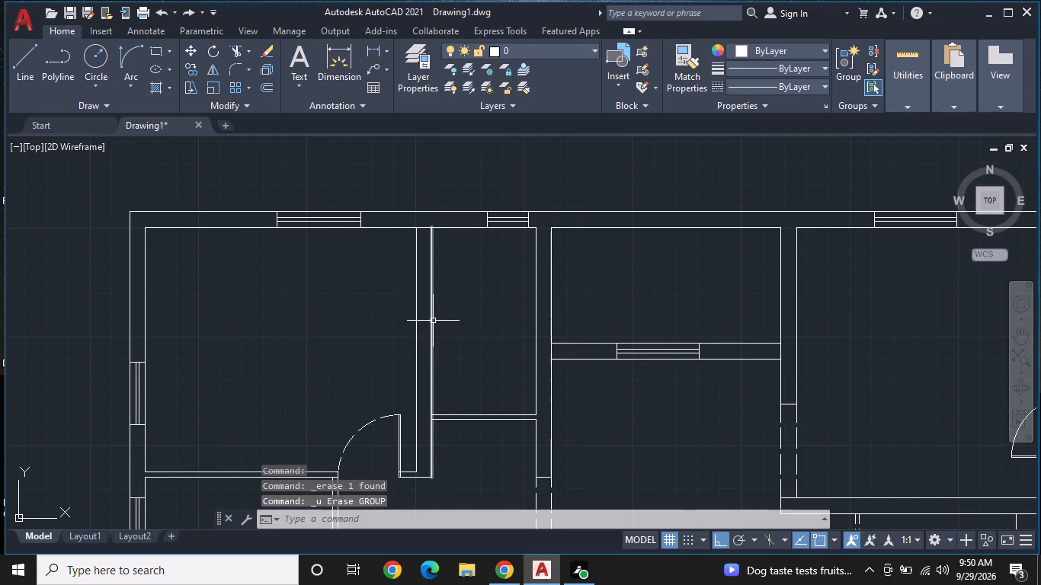
# Shift the left face of the wall between the upper-left room and the narrow room 6" toward its right face.
pyautogui.click(417, 320)
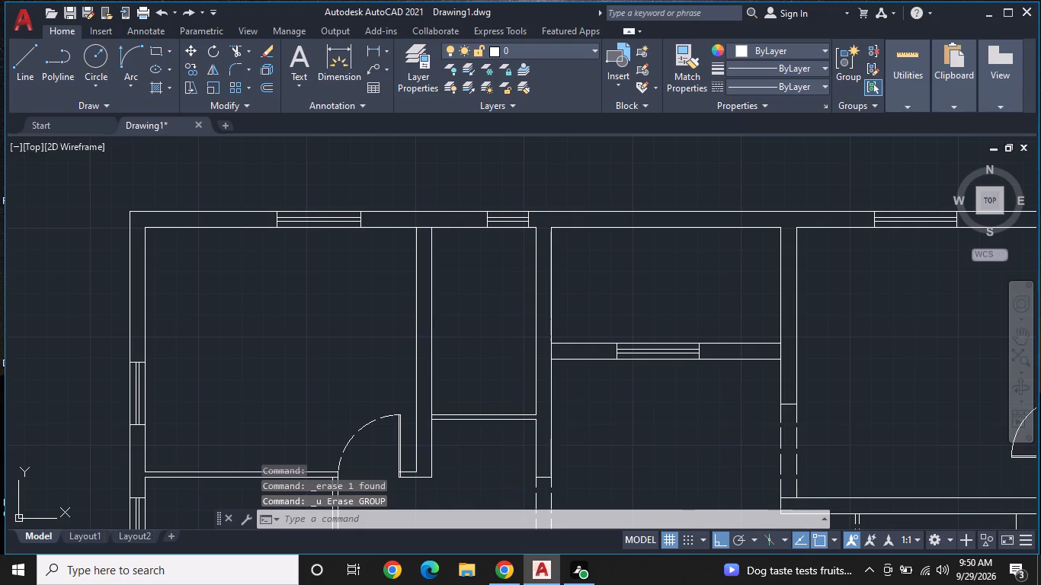
pyautogui.click(419, 352)
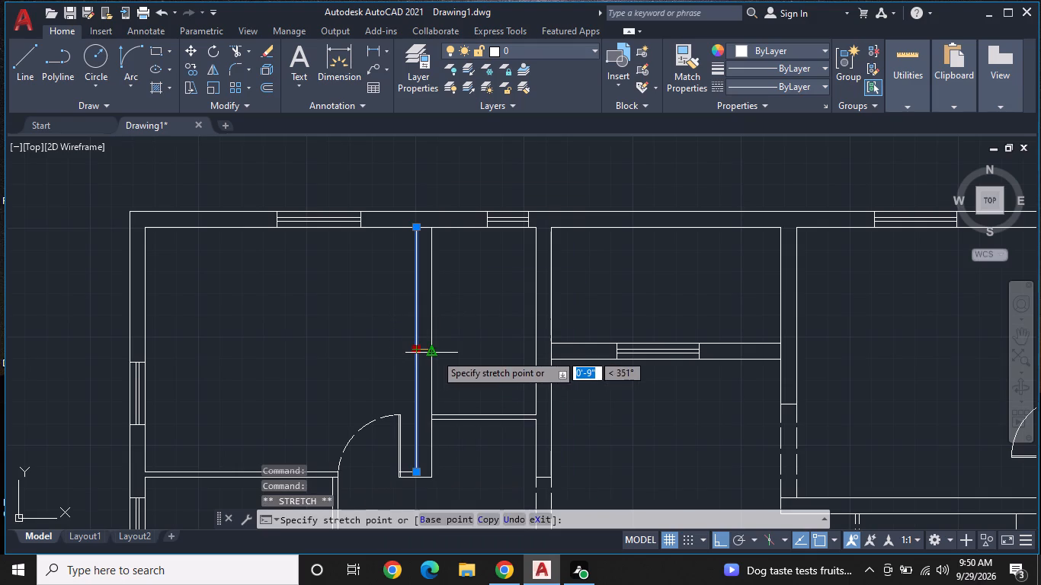
pyautogui.write('6"')
pyautogui.press('Return')
pyautogui.moveTo(424, 350); pyautogui.dragTo(428, 298, button='middle')
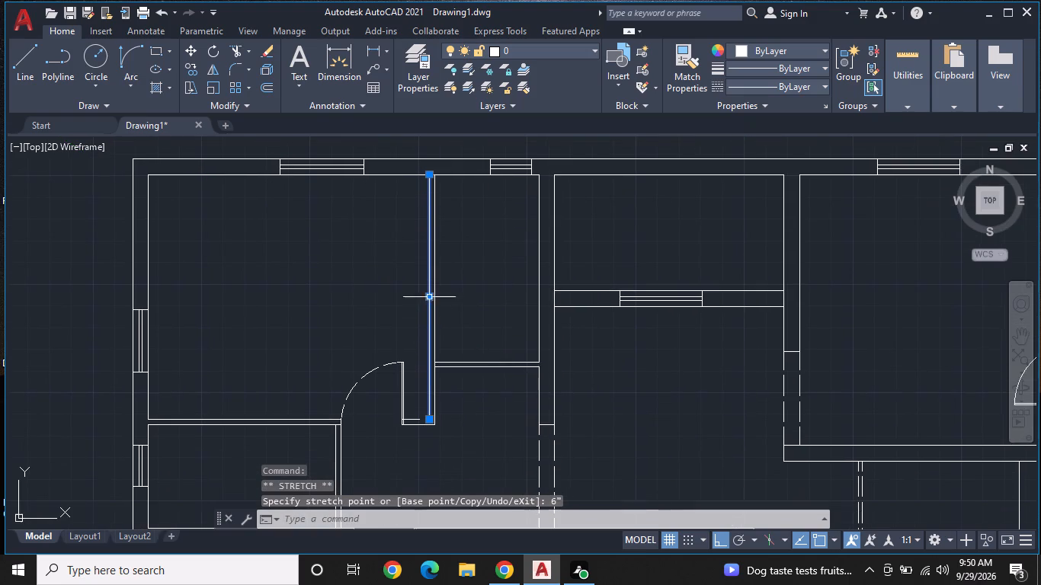
pyautogui.scroll(1, 412, 329)
pyautogui.moveTo(413, 324); pyautogui.dragTo(424, 266, button='middle')
pyautogui.press('Escape')
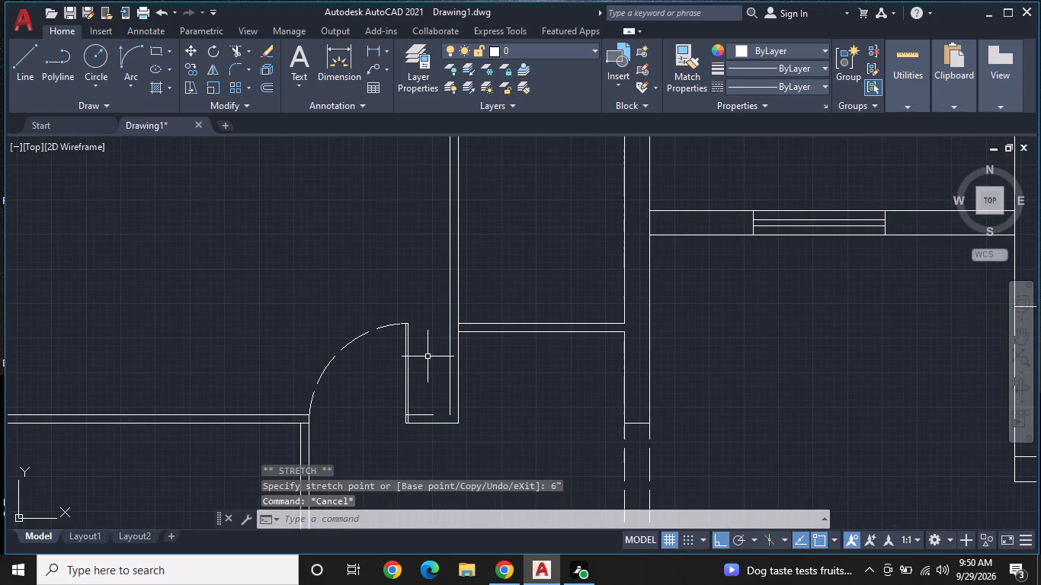
# Extend the short wall line beside the upper-left room's door to the shifted wall face.
pyautogui.press('e')
pyautogui.press('x')
pyautogui.press('space')
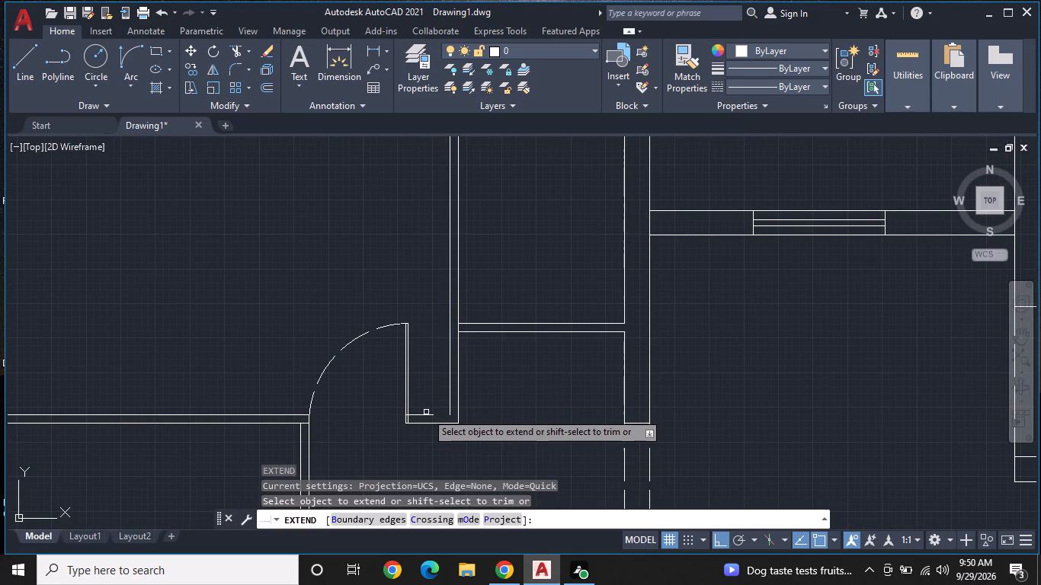
pyautogui.click(424, 414)
pyautogui.press('Escape')
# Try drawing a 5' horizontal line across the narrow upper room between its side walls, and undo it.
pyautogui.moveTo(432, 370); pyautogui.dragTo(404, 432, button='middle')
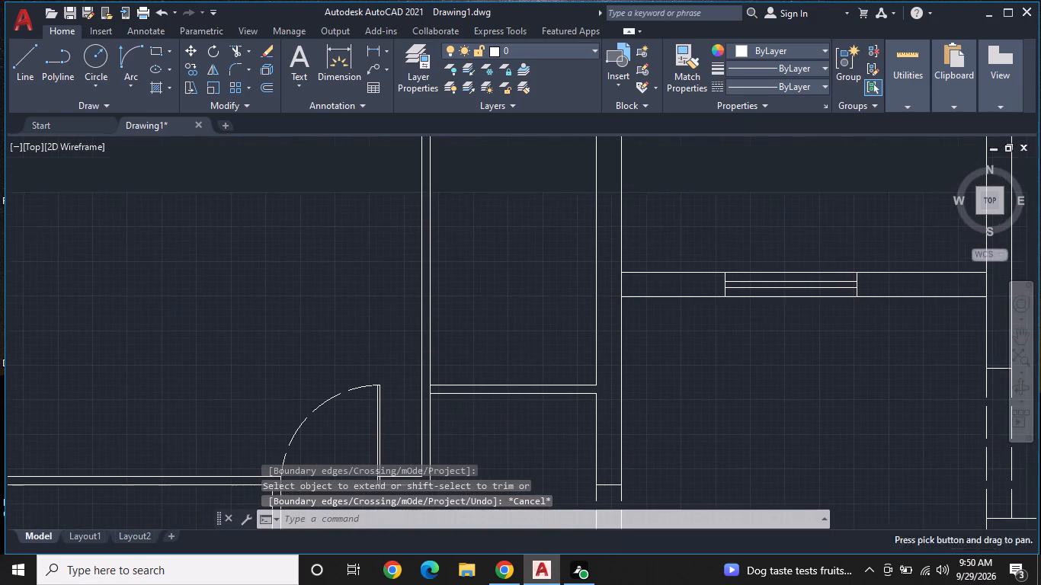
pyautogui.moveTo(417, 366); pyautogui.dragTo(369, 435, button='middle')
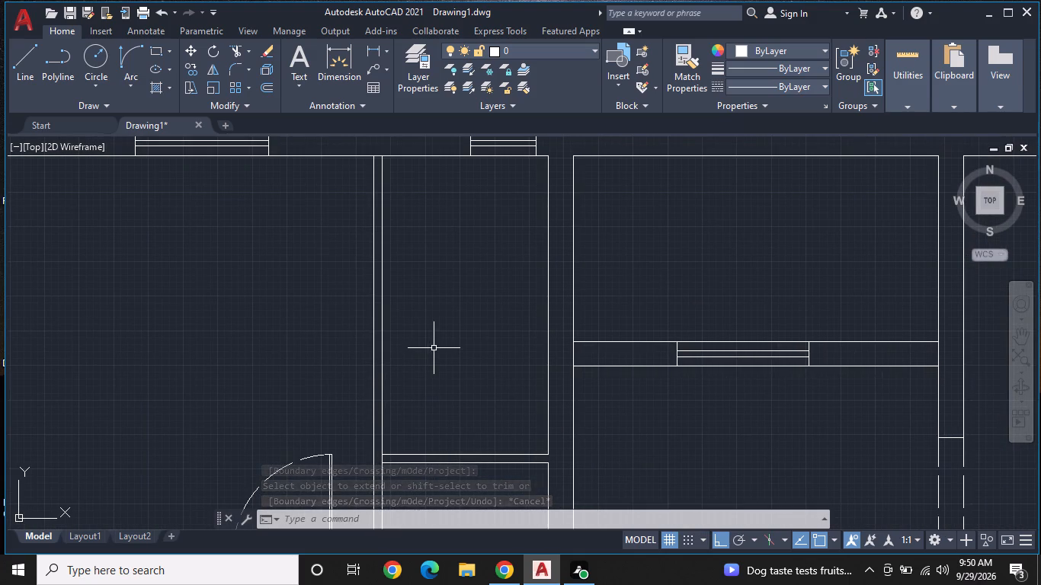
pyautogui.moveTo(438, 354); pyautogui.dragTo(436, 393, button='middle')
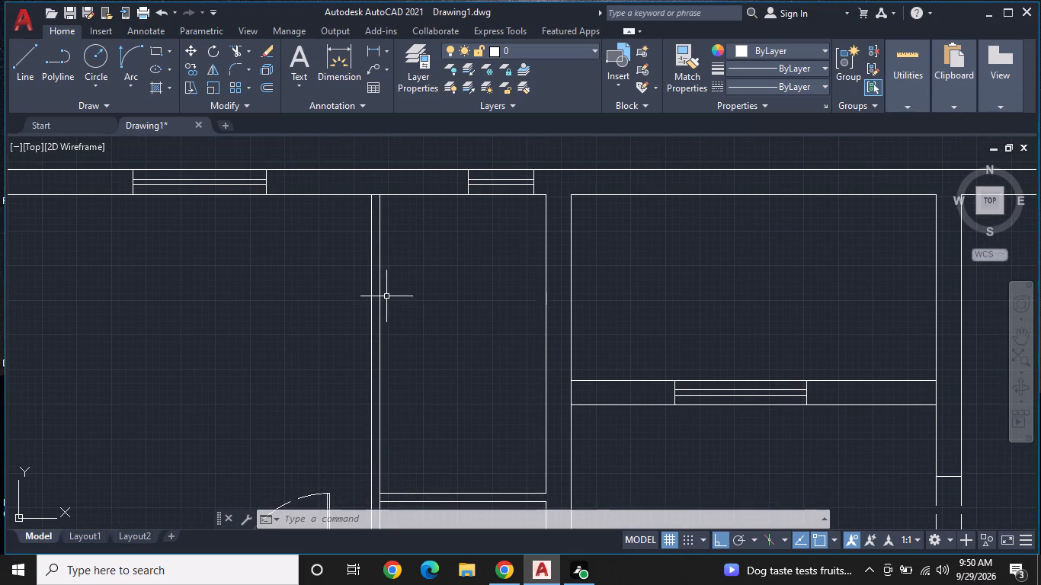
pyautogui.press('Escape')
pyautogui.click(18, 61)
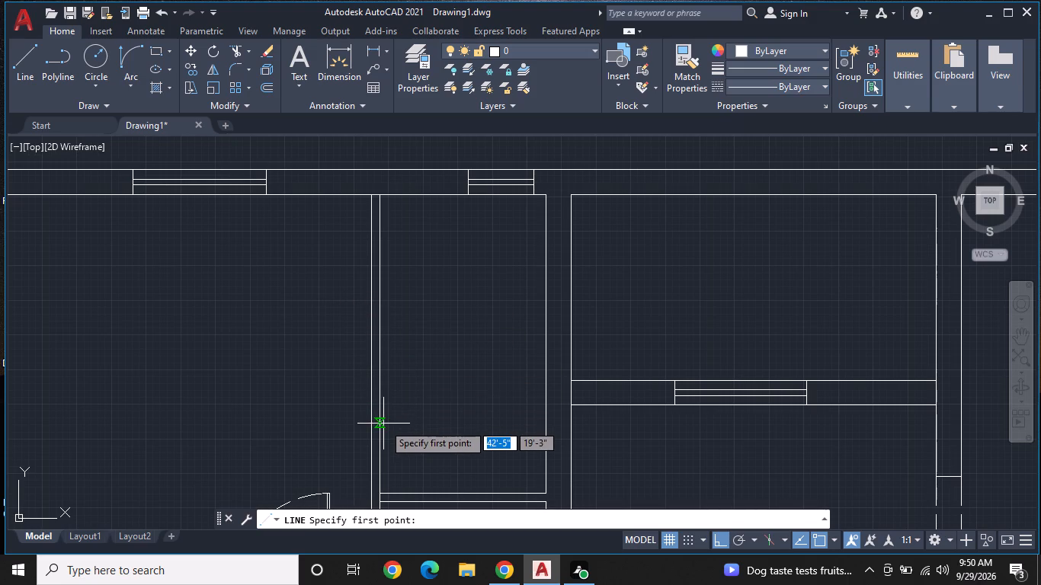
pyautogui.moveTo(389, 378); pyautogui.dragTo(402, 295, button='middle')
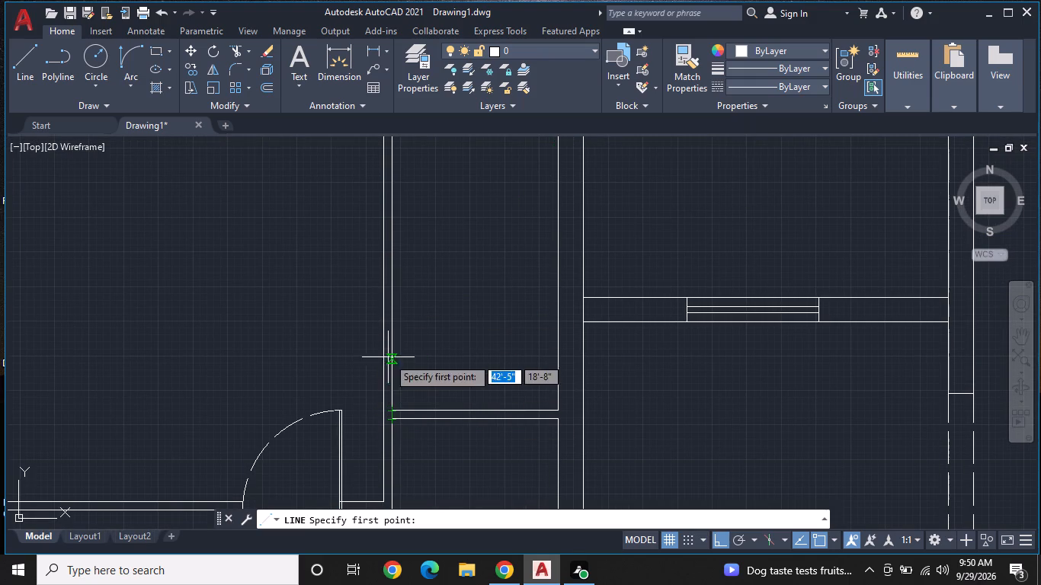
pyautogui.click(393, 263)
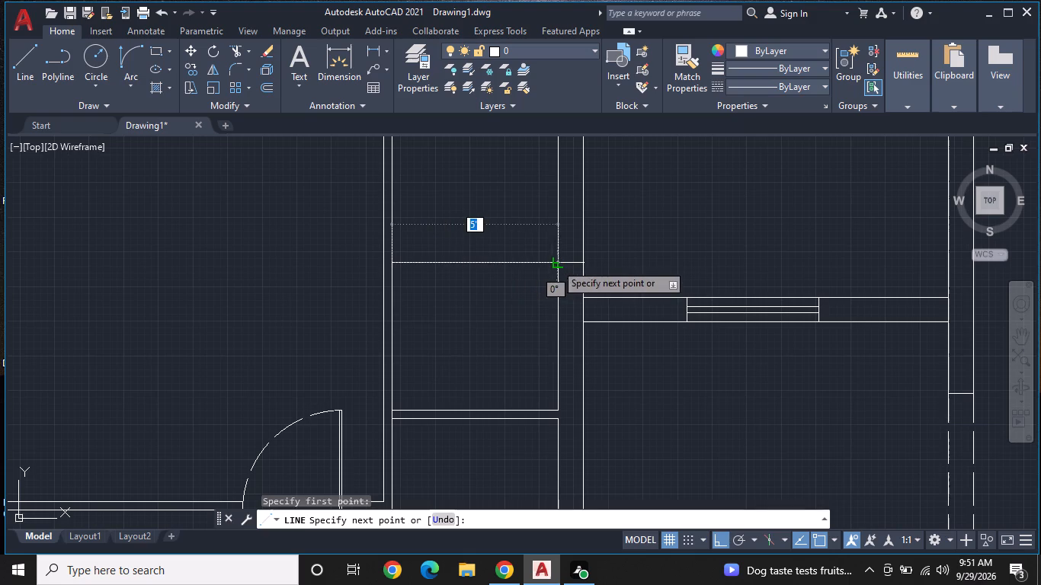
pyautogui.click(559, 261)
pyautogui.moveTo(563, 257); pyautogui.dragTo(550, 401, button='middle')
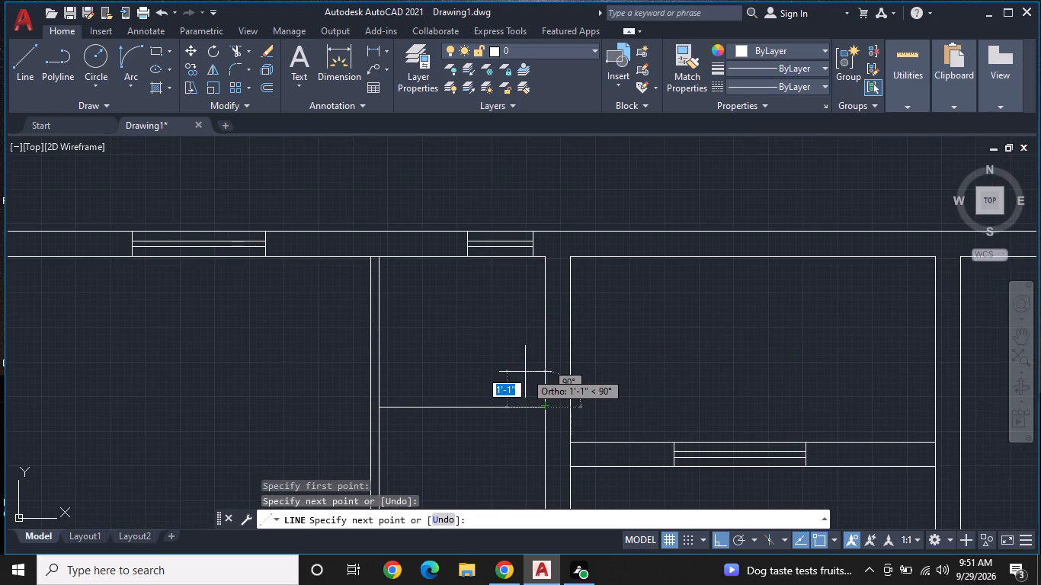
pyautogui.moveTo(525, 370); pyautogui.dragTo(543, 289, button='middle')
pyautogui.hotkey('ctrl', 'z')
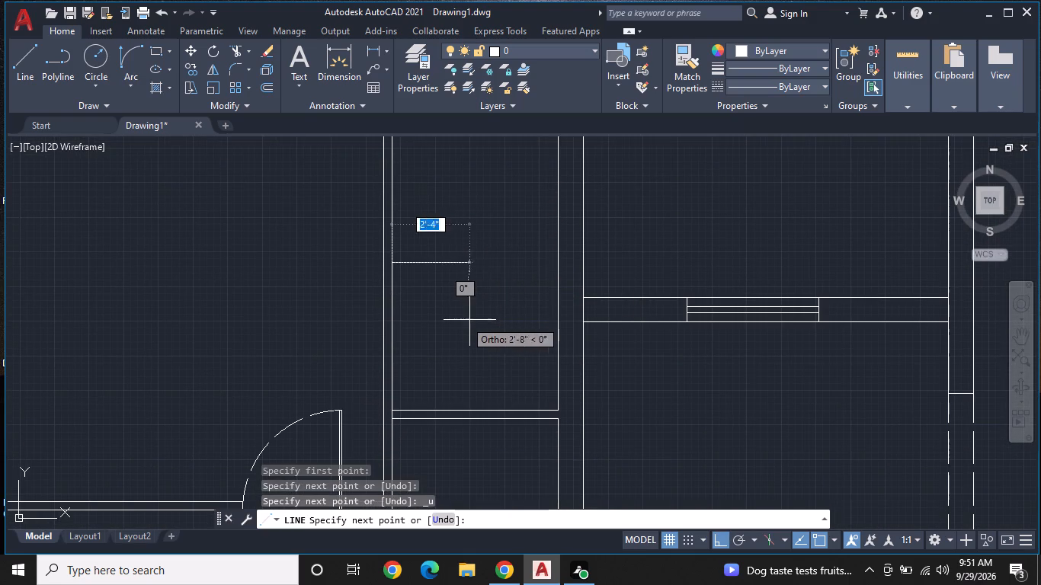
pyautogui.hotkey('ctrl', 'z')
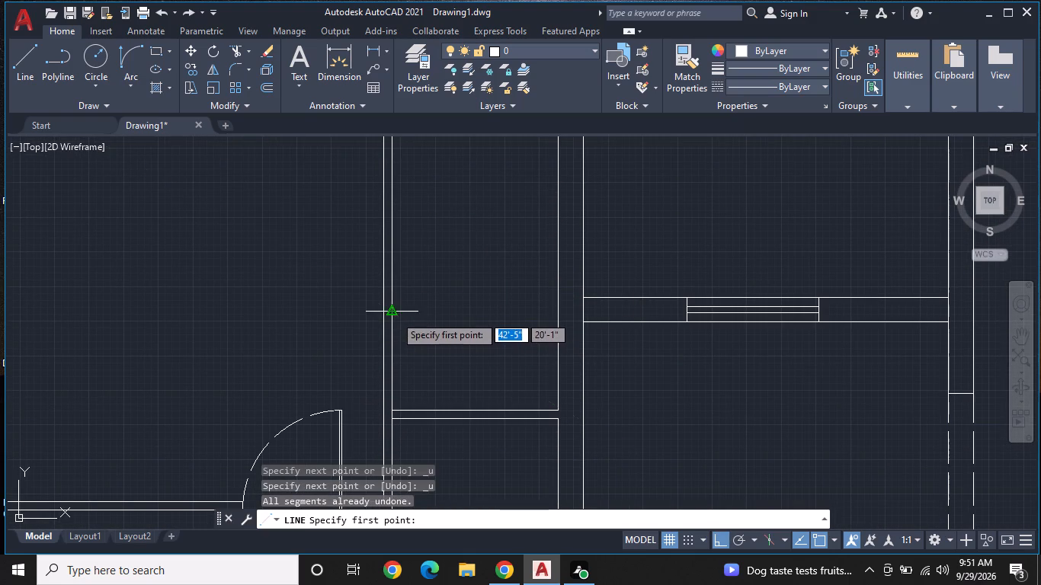
# Draw a horizontal line across the narrow upper room from its left wall face to its right wall face.
pyautogui.click(392, 314)
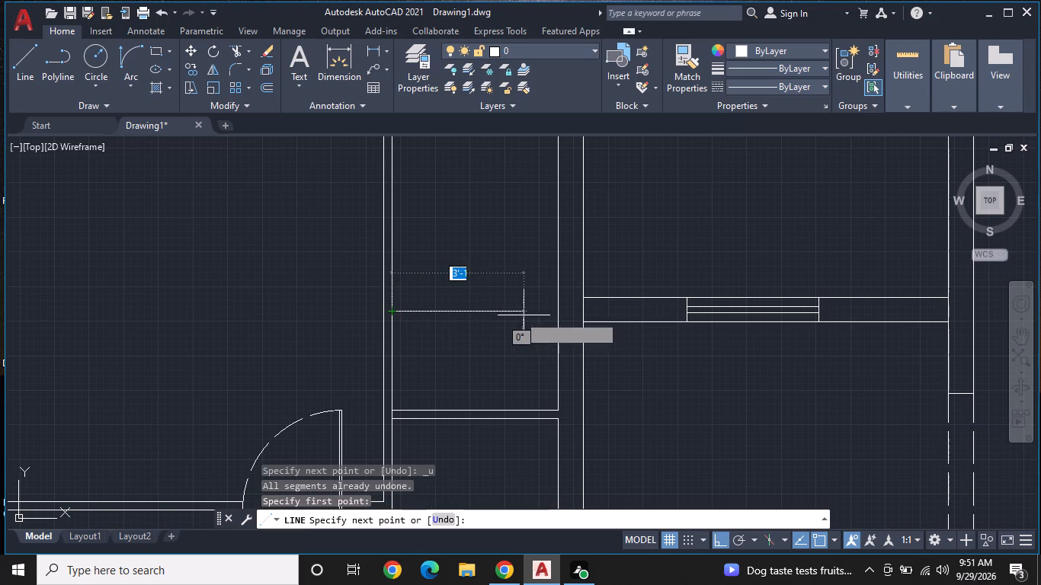
pyautogui.click(559, 309)
pyautogui.press('space')
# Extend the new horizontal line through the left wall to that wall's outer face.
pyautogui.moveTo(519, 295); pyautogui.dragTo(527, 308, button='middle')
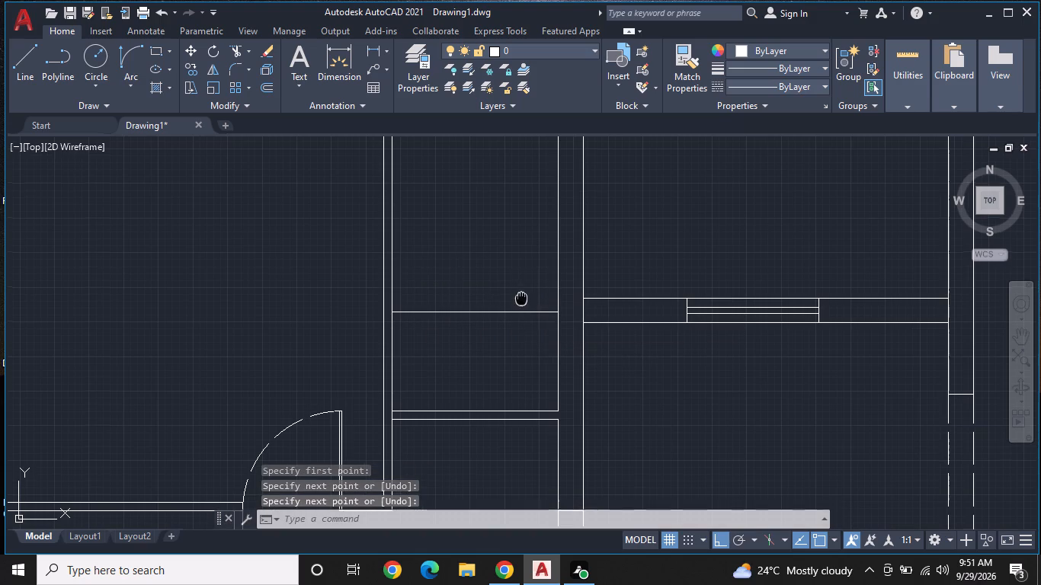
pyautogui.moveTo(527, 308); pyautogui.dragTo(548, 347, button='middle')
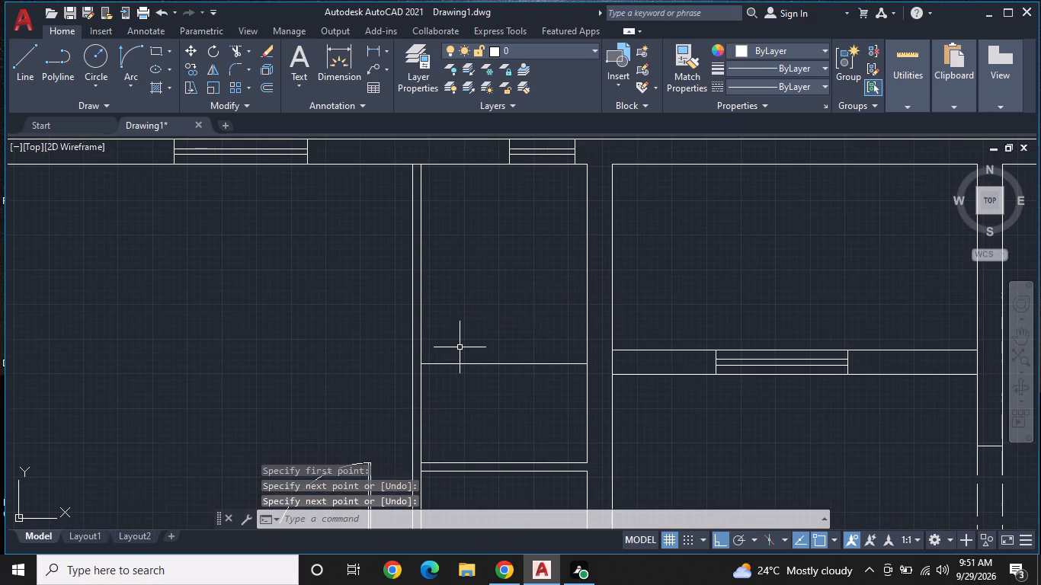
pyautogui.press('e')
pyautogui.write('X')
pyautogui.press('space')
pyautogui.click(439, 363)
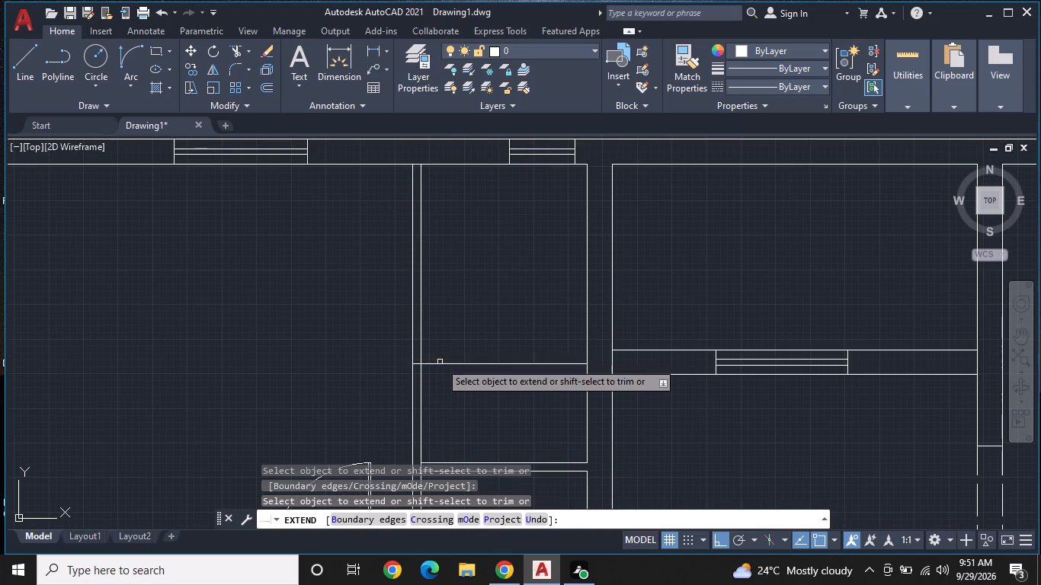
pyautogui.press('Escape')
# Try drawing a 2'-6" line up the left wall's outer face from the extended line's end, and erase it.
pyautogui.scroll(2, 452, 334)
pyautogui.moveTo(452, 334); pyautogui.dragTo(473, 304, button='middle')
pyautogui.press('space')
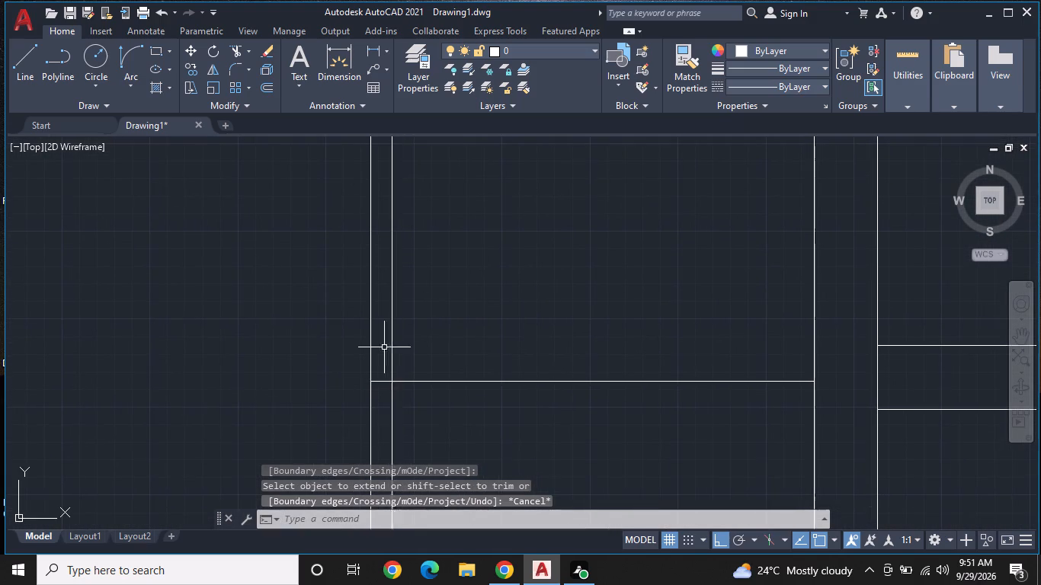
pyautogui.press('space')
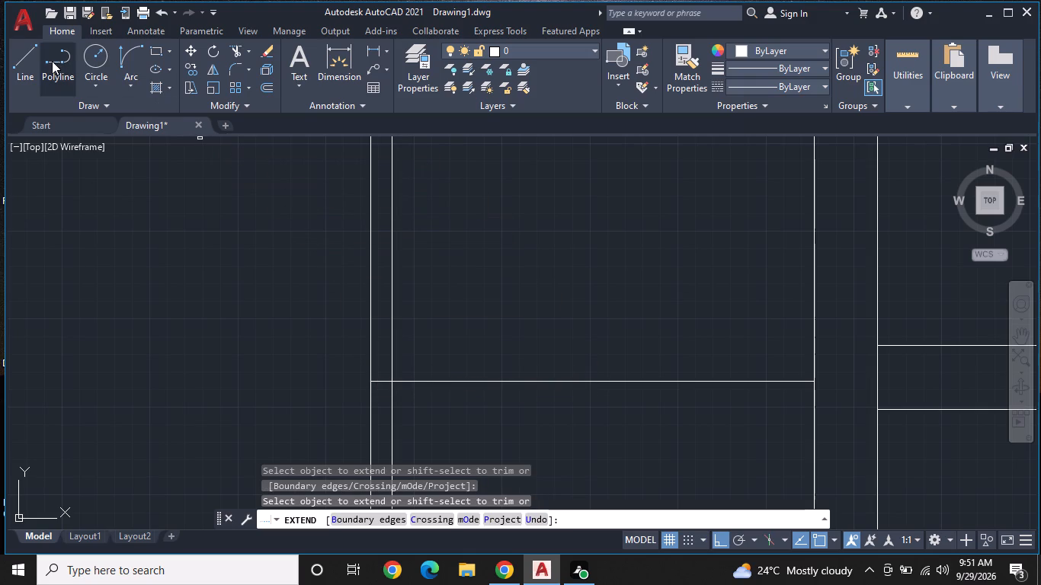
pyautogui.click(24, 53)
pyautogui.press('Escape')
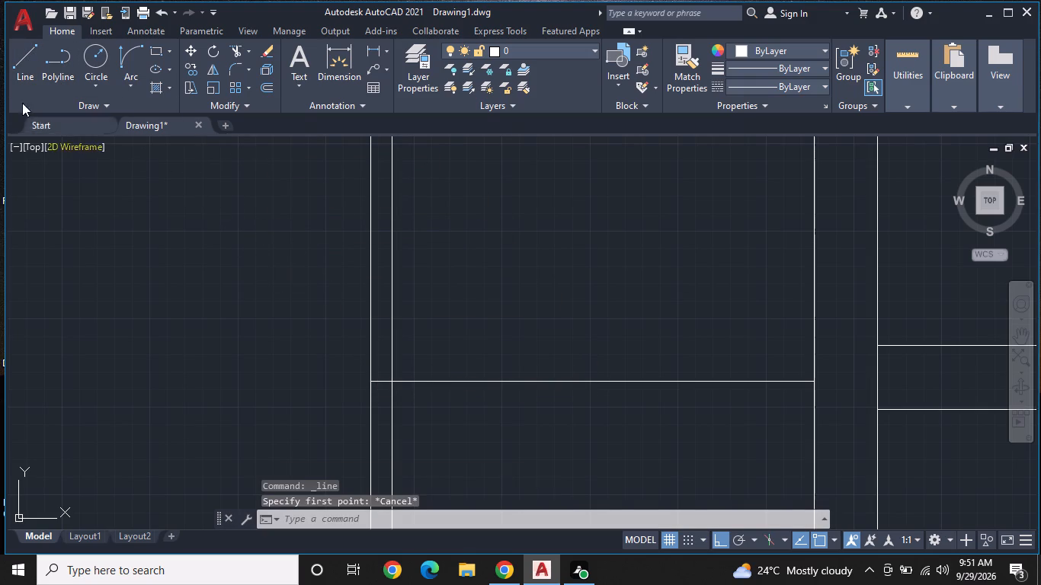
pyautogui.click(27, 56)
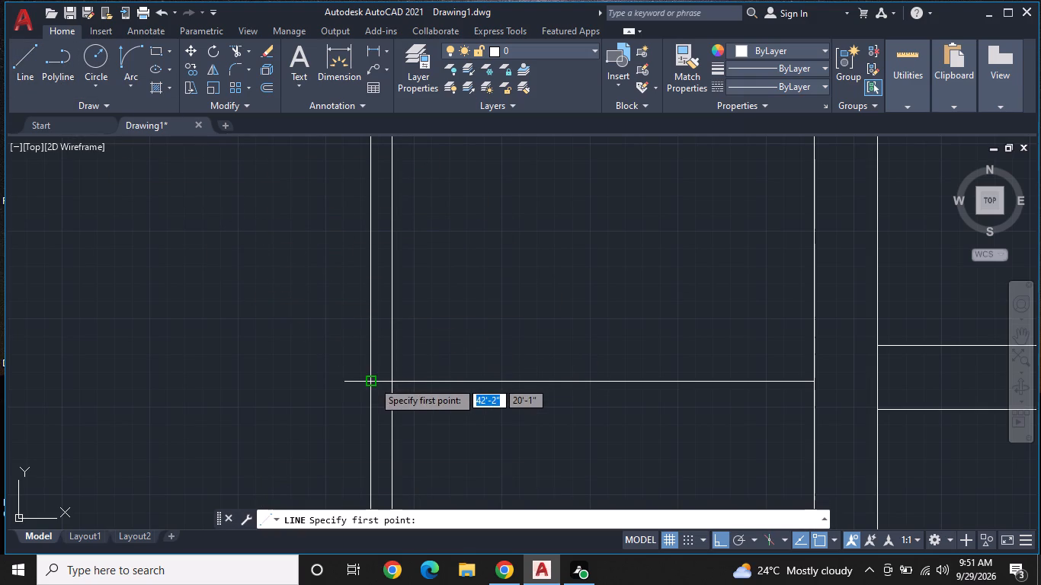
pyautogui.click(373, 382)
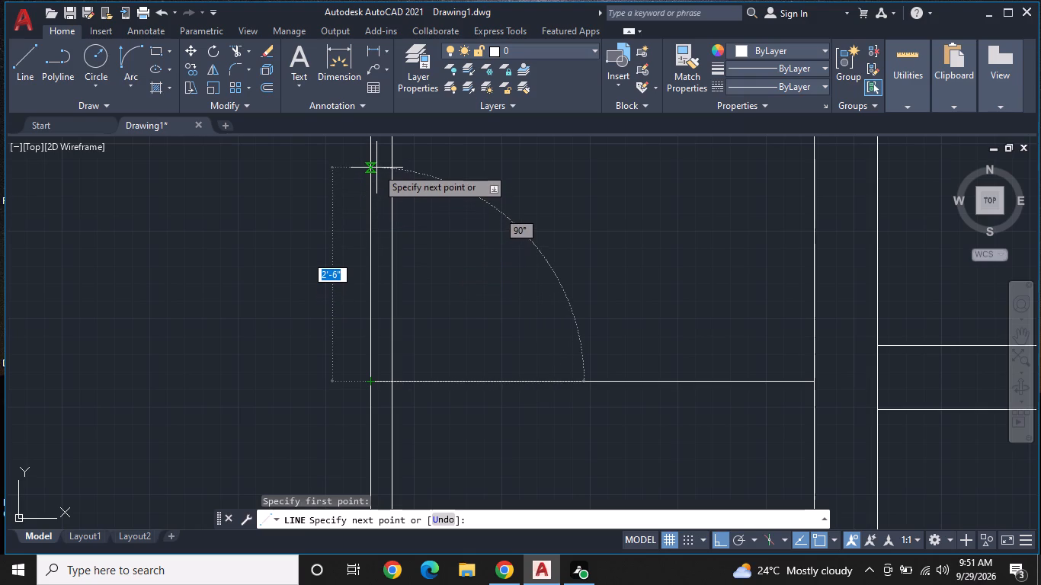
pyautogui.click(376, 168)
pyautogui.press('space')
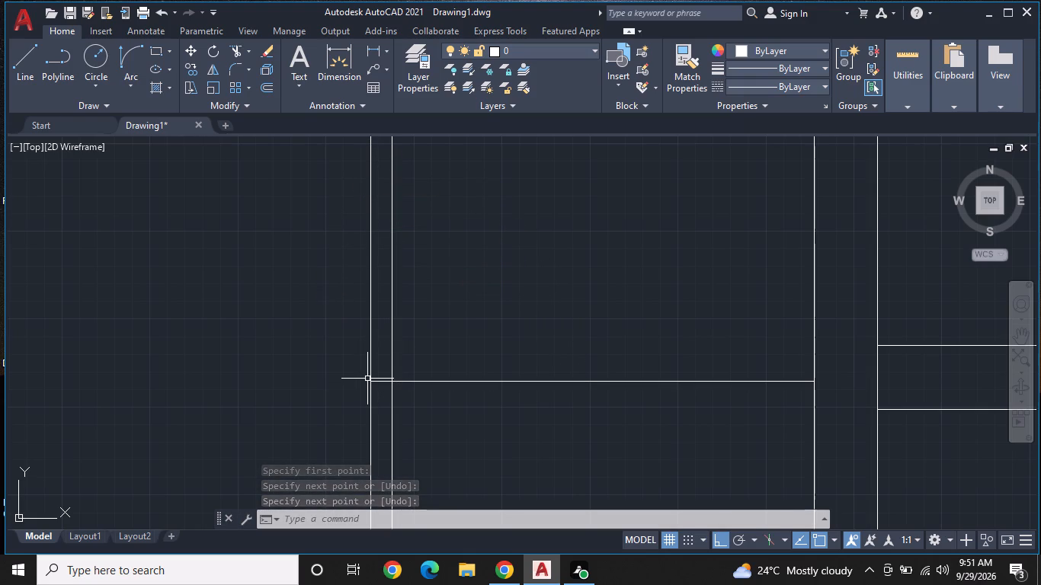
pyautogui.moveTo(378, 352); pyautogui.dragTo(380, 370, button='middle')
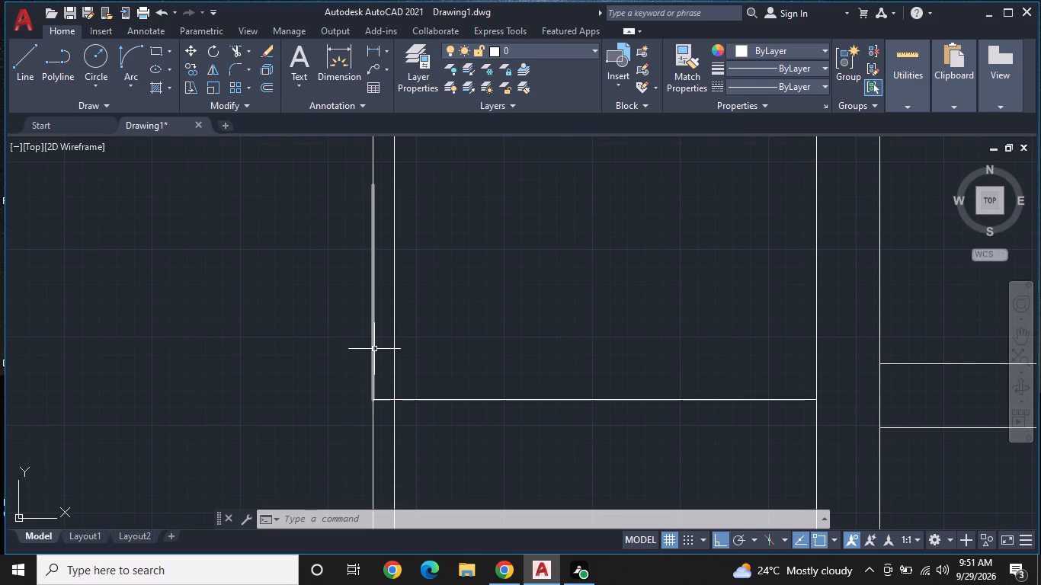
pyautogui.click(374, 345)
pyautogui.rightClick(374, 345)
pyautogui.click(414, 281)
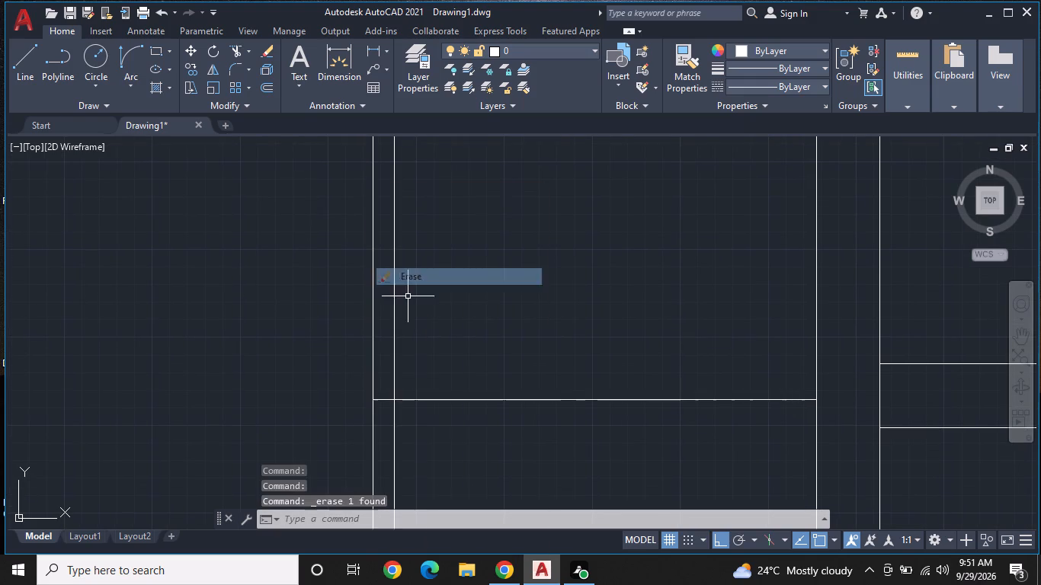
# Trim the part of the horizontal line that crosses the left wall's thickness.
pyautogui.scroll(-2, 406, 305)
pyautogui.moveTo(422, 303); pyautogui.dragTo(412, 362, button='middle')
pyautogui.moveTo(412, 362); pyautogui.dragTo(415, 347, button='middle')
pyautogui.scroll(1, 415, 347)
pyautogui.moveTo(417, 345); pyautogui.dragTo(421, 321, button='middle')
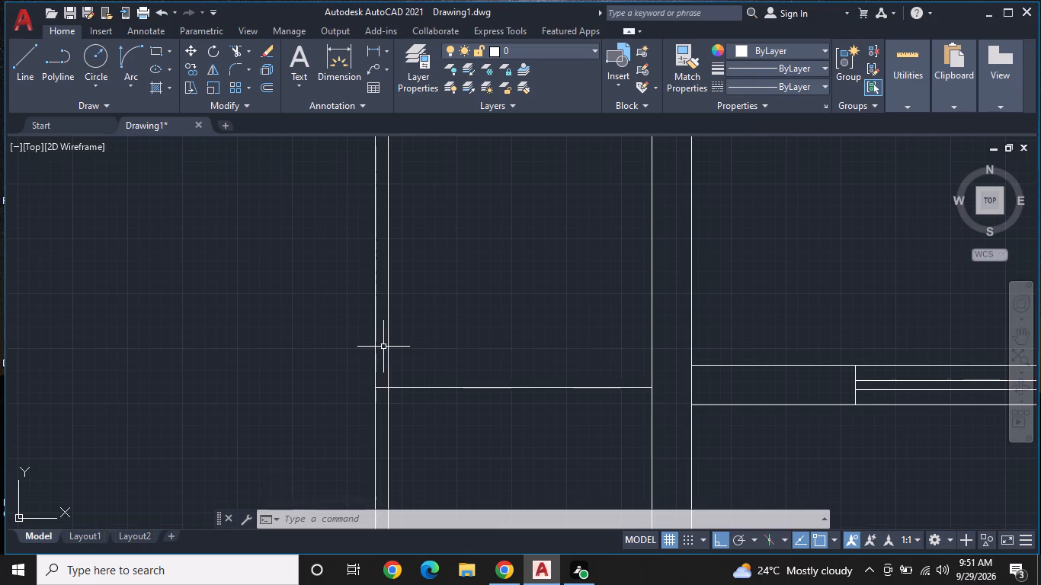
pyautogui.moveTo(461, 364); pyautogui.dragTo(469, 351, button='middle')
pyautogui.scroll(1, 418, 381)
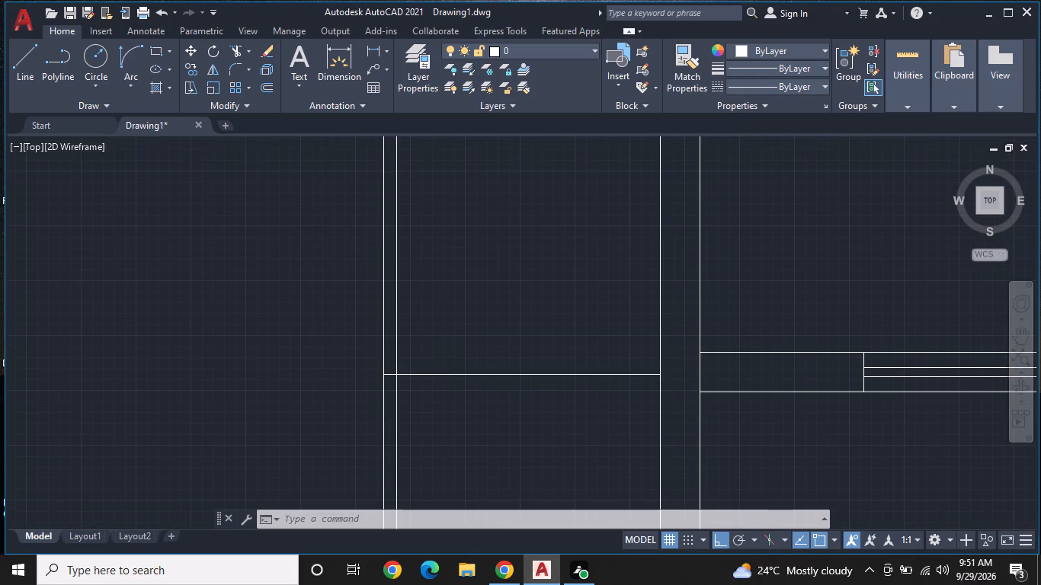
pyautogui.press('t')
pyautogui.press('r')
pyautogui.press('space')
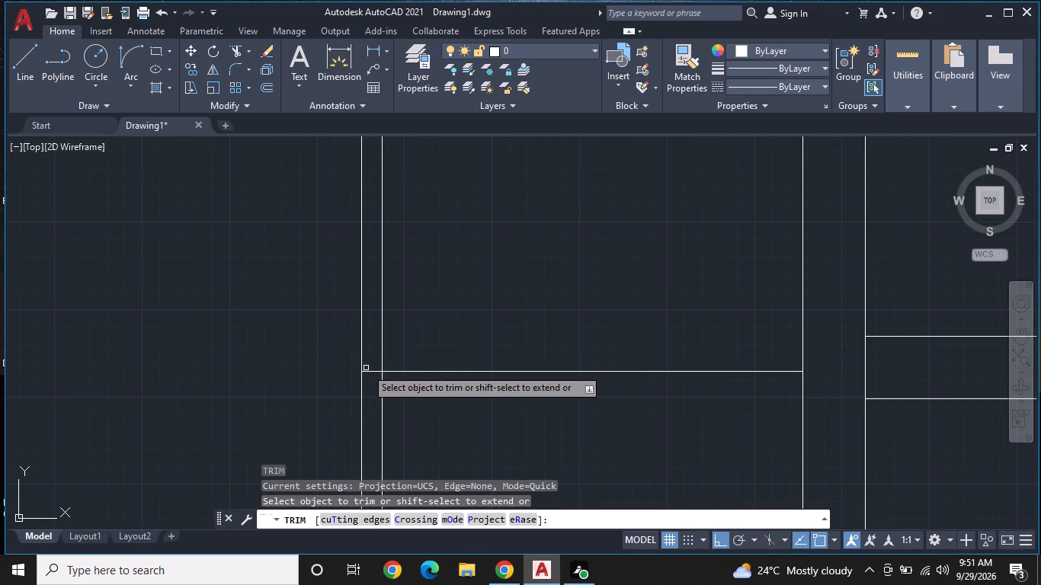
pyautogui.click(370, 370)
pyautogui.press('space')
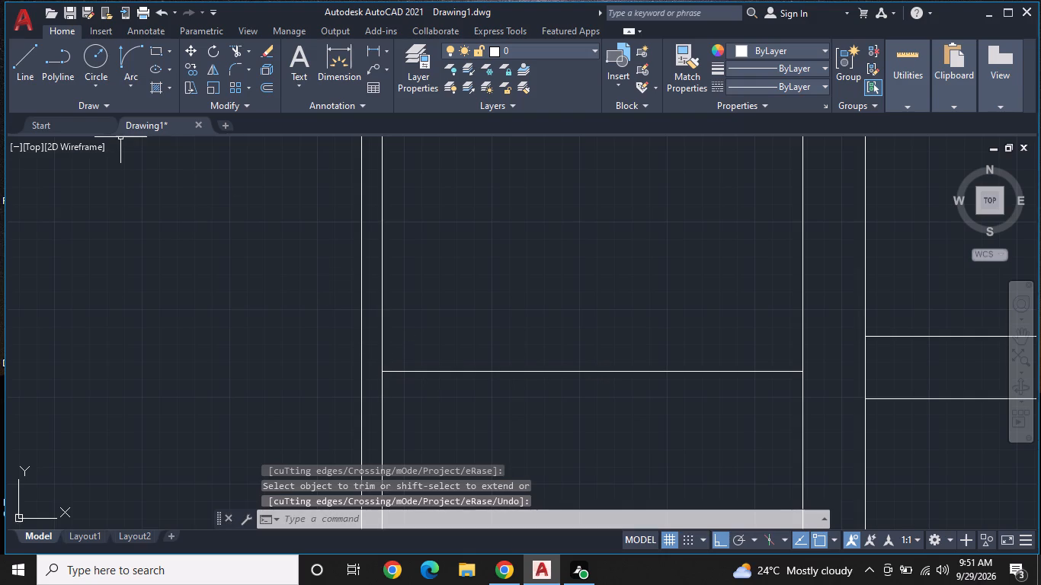
# Draw a short jamb line across the left wall's thickness, about 6" above the horizontal line.
pyautogui.click(15, 54)
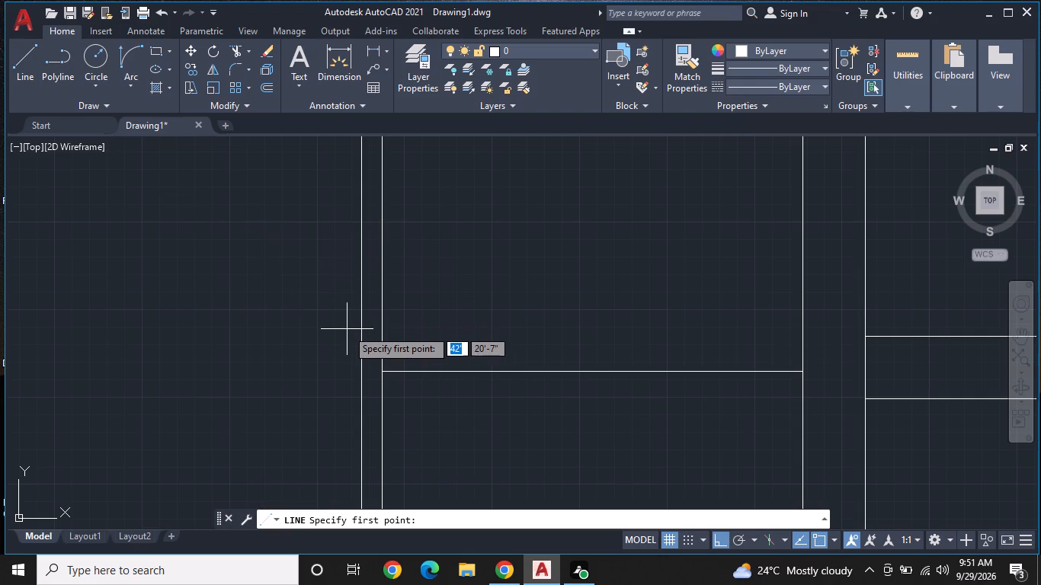
pyautogui.click(362, 329)
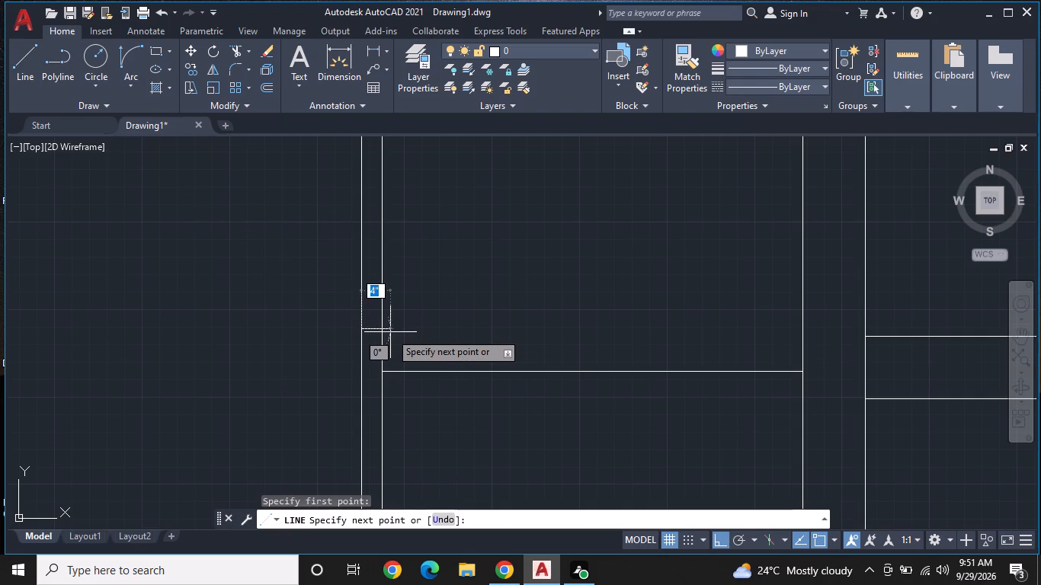
pyautogui.click(383, 332)
pyautogui.press('space')
# Draw a 2'-6" vertical line up the wall's outer face from the jamb line to mark the door width.
pyautogui.moveTo(373, 321); pyautogui.dragTo(324, 362, button='middle')
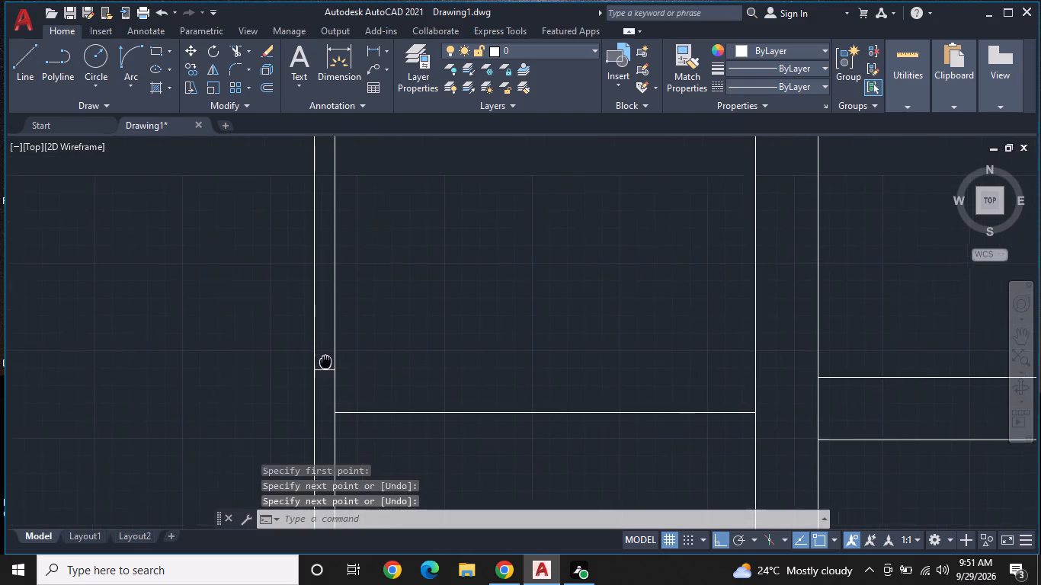
pyautogui.moveTo(324, 362); pyautogui.dragTo(319, 363, button='middle')
pyautogui.press('space')
pyautogui.click(308, 371)
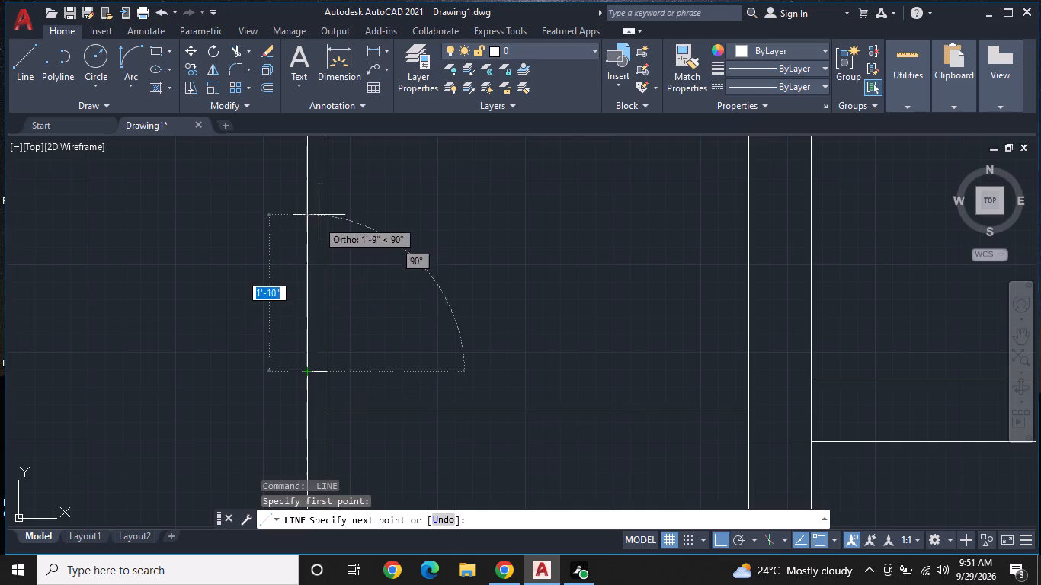
pyautogui.moveTo(321, 210); pyautogui.dragTo(306, 332, button='middle')
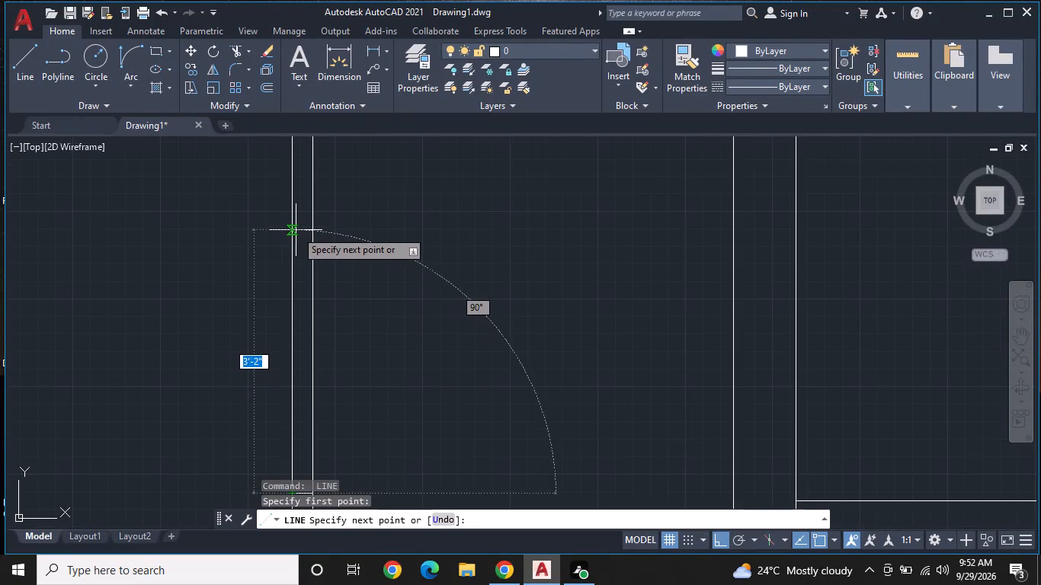
pyautogui.click(288, 281)
pyautogui.moveTo(292, 281); pyautogui.dragTo(293, 179, button='middle')
pyautogui.press('space')
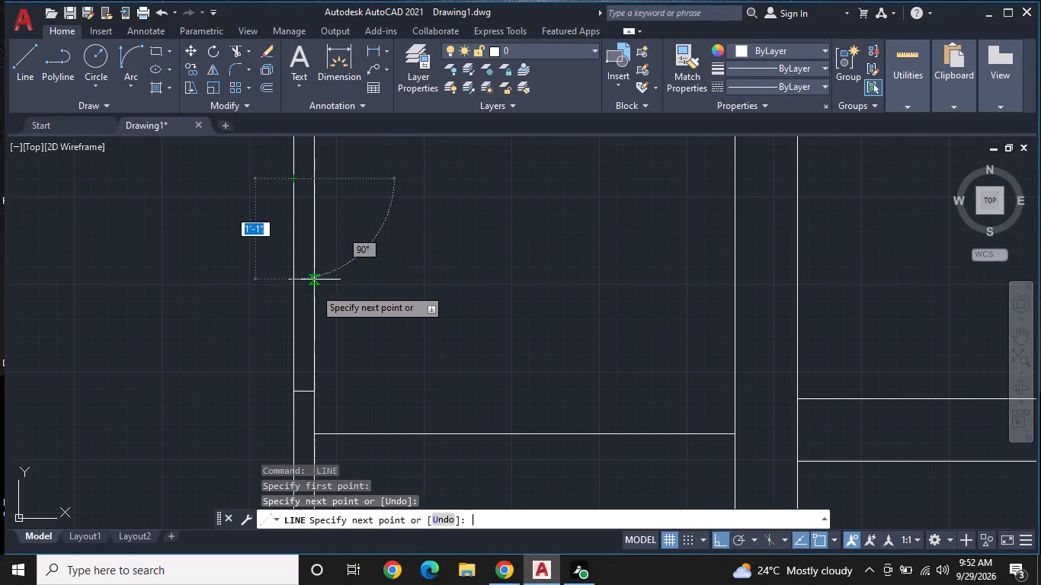
# Draw the horizontal door leaf line from the jamb line's outer end into the narrow upper room.
pyautogui.press('space')
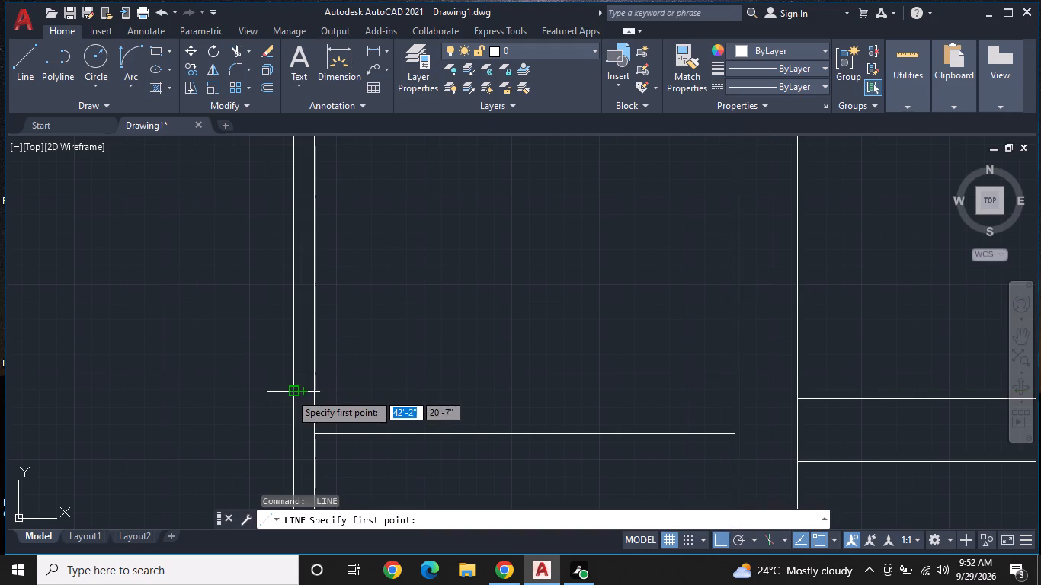
pyautogui.click(290, 393)
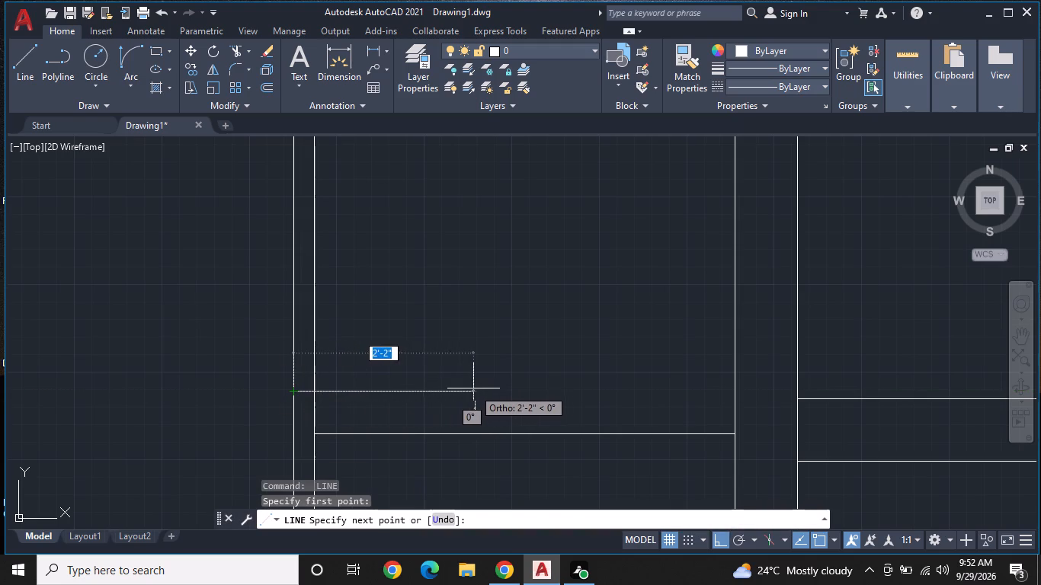
pyautogui.click(502, 387)
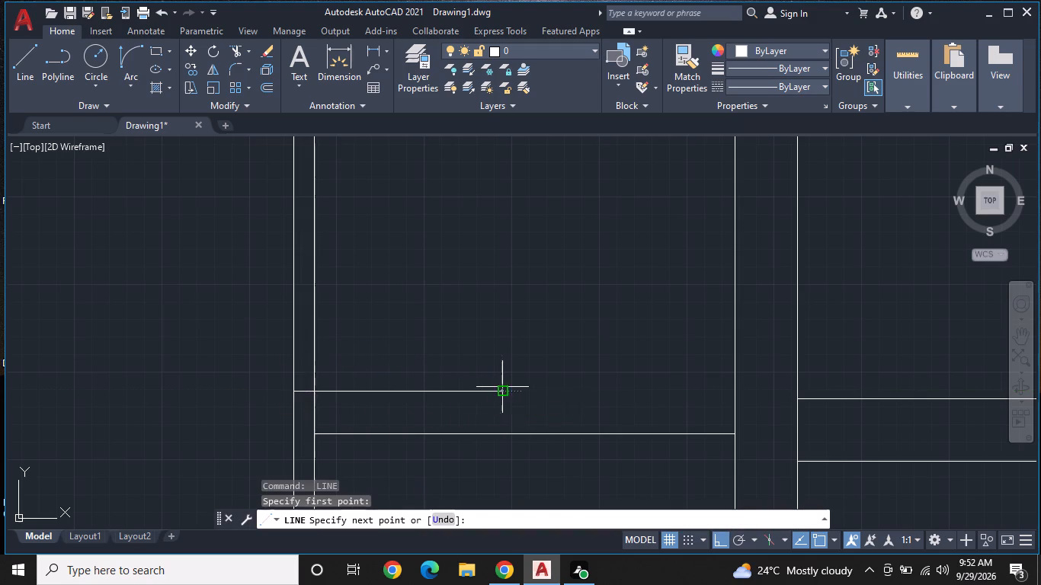
pyautogui.press('space')
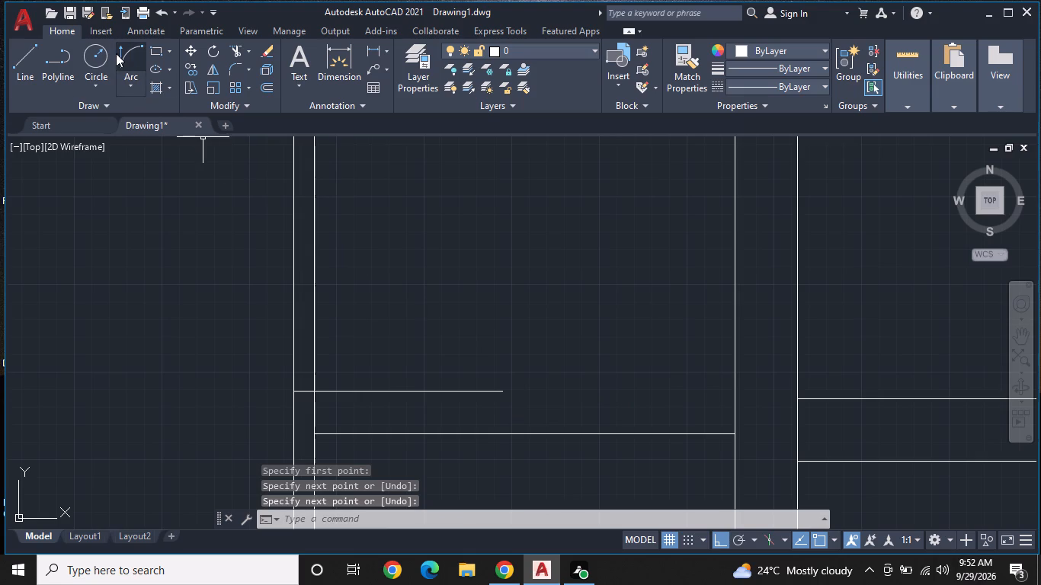
# Draw the door swing arc from the leaf's free end to the top of the 2'-6" door width line.
pyautogui.click(127, 52)
pyautogui.moveTo(405, 303); pyautogui.dragTo(409, 328, button='middle')
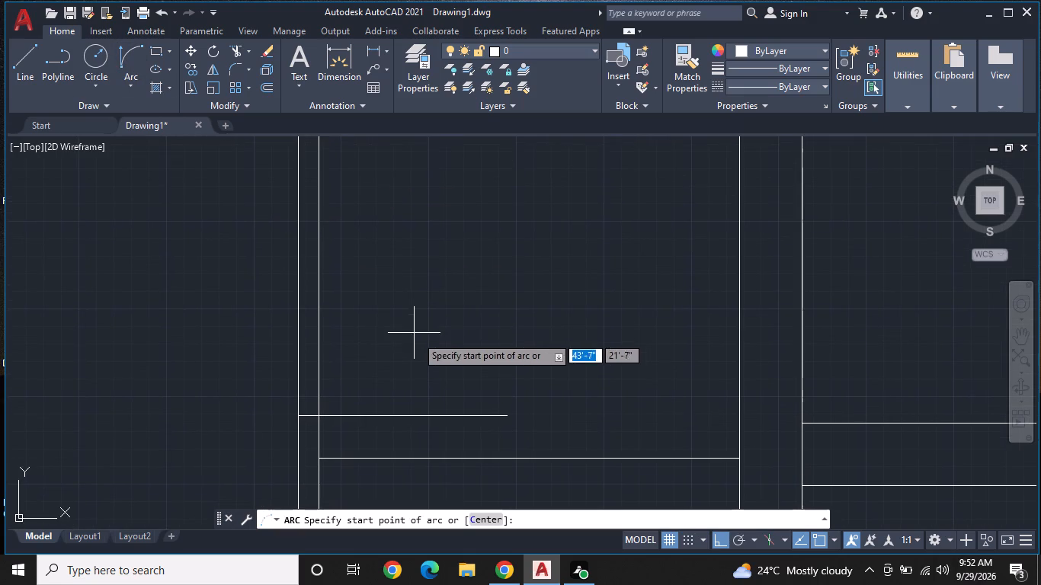
pyautogui.click(506, 414)
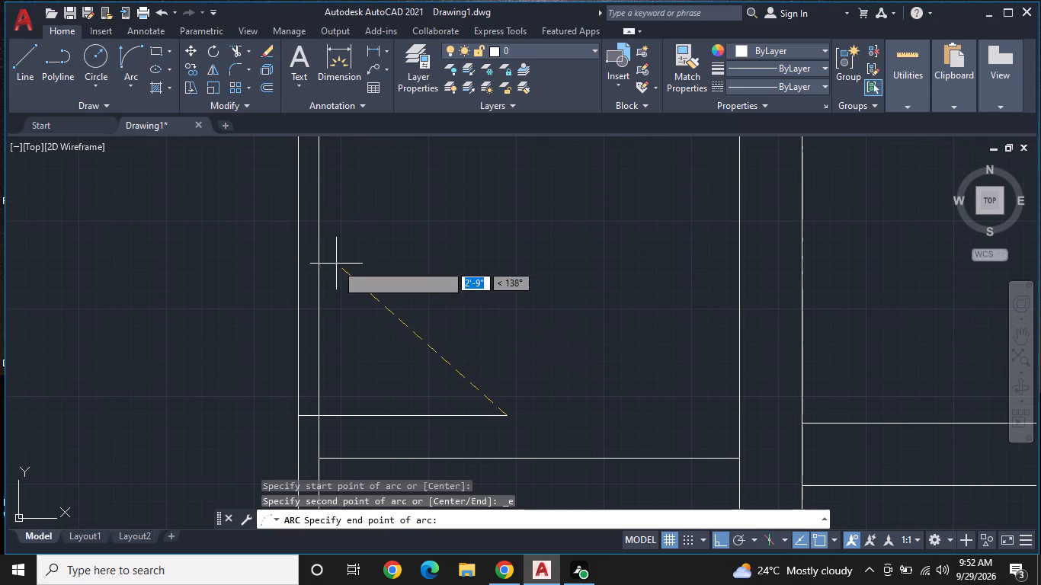
pyautogui.click(298, 200)
pyautogui.click(485, 175)
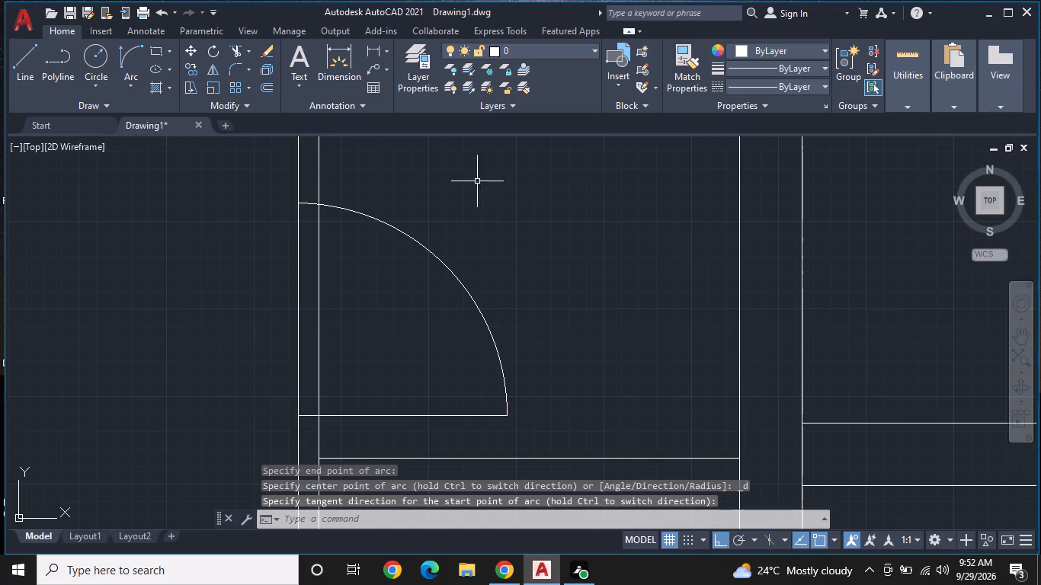
# Offset the door leaf line 1" upward to give the leaf its thickness.
pyautogui.click(265, 88)
pyautogui.press('space')
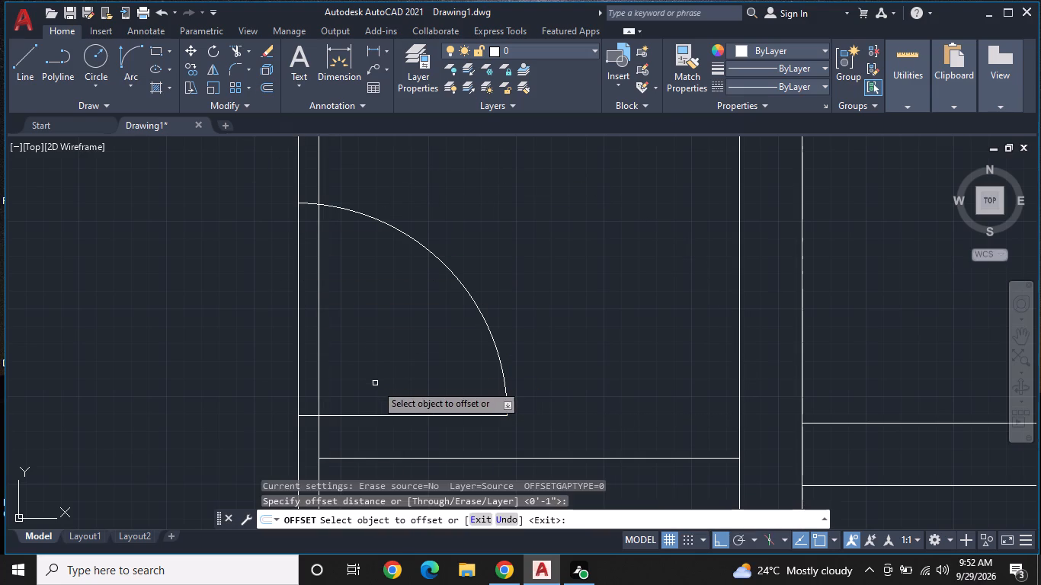
pyautogui.click(396, 415)
pyautogui.click(403, 385)
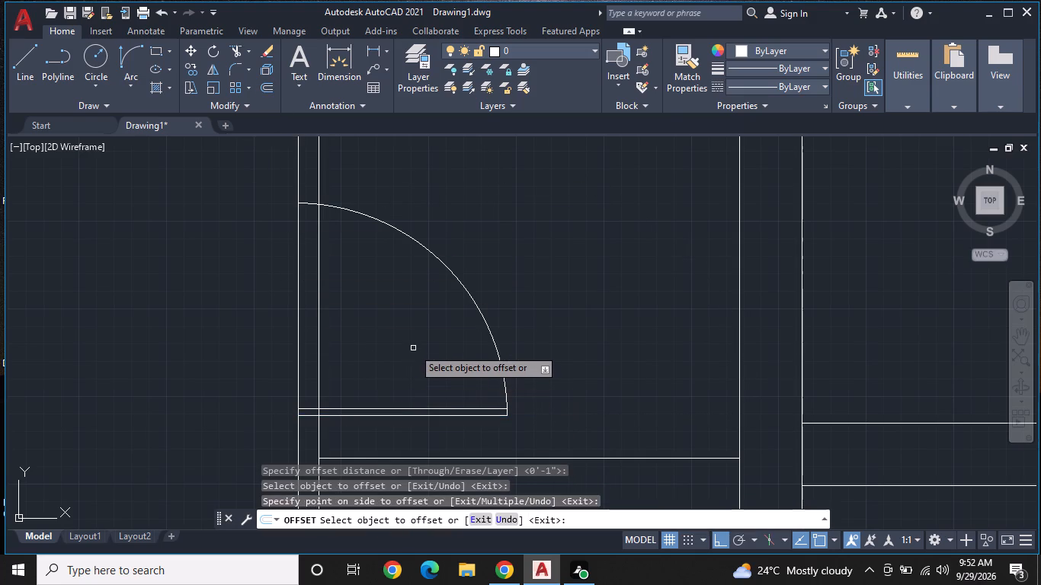
pyautogui.scroll(-1, 413, 348)
pyautogui.moveTo(413, 348); pyautogui.dragTo(343, 366, button='middle')
pyautogui.press('Escape')
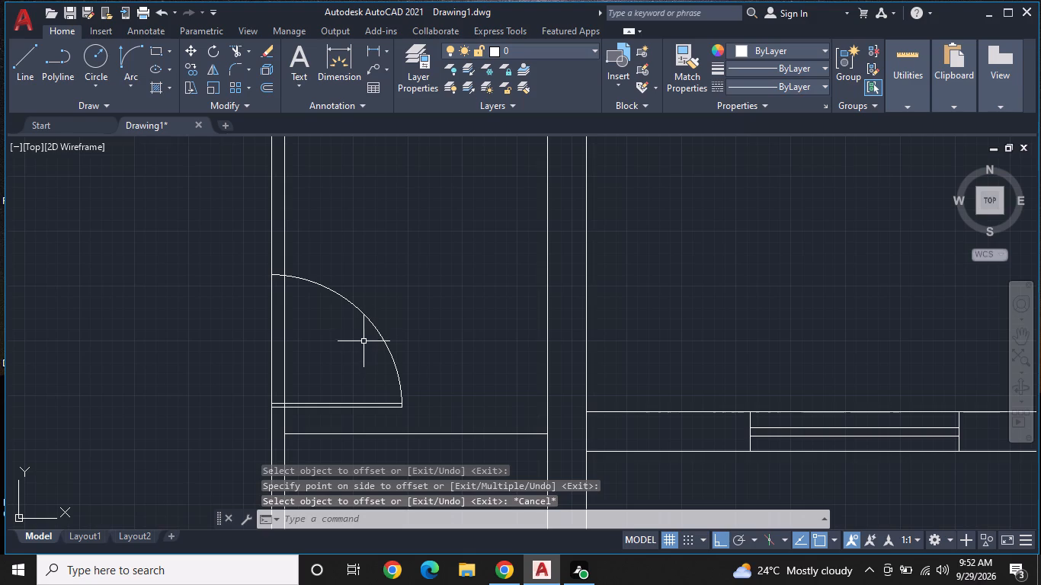
# Change the new door swing arc to the dashed ACAD linetype.
pyautogui.click(375, 325)
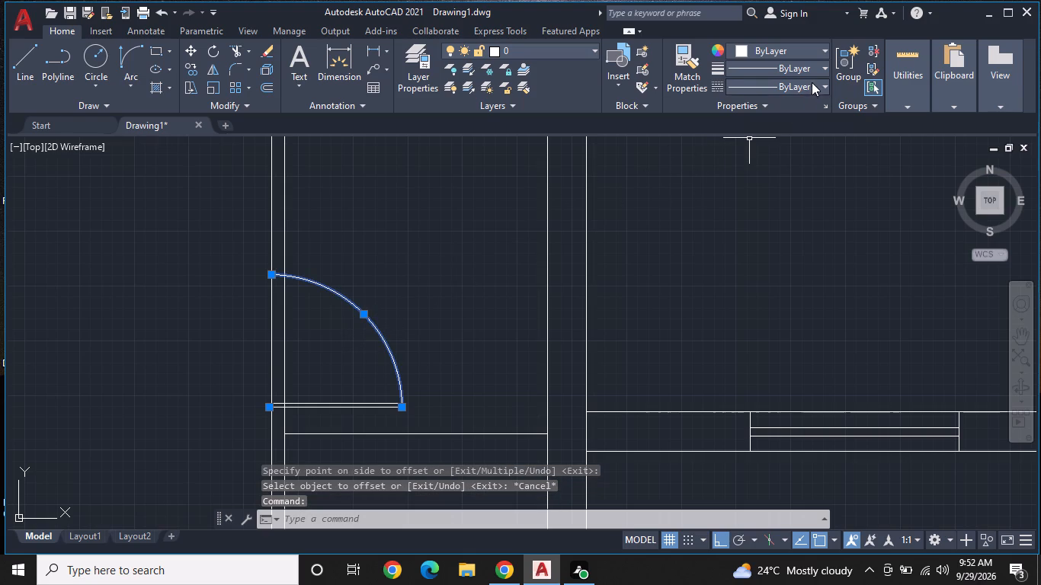
pyautogui.click(812, 82)
pyautogui.click(786, 148)
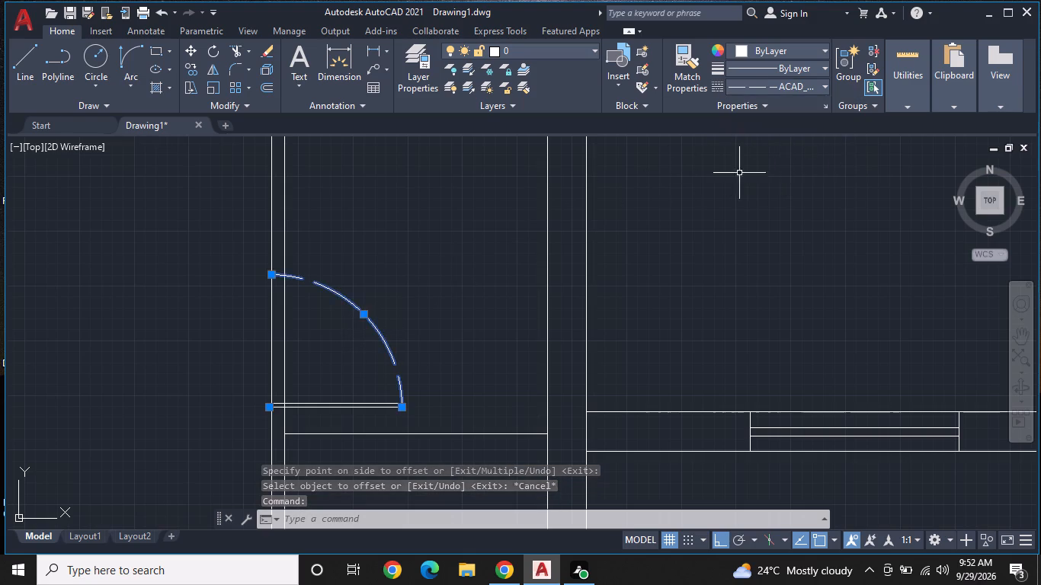
pyautogui.press('Escape')
pyautogui.scroll(-1, 508, 308)
pyautogui.moveTo(697, 267); pyautogui.dragTo(701, 293, button='middle')
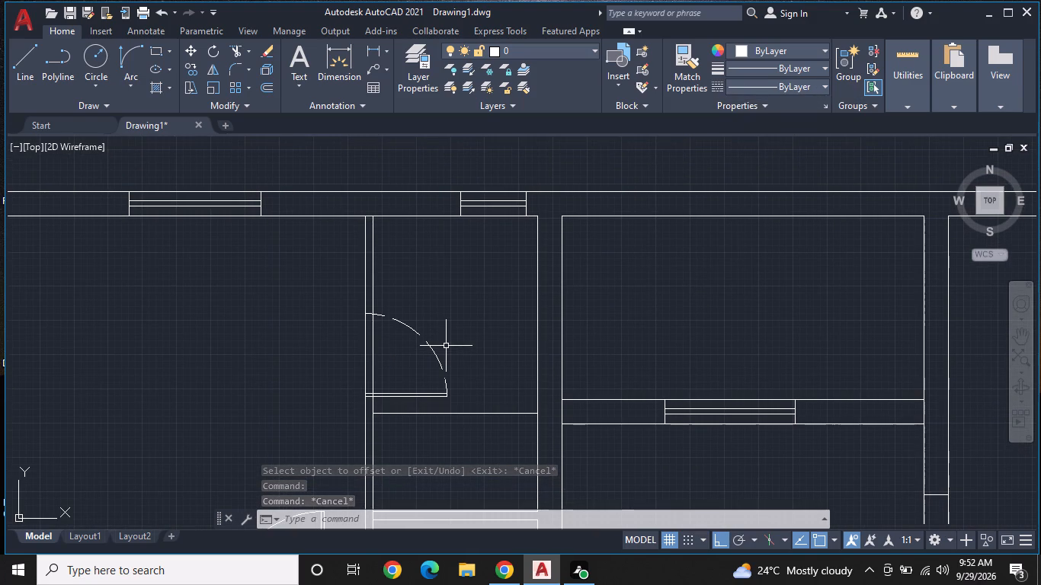
# Trim the wall's room-side face line out of the doorway between the new swing arc and the door leaf.
pyautogui.moveTo(380, 350); pyautogui.dragTo(389, 321, button='middle')
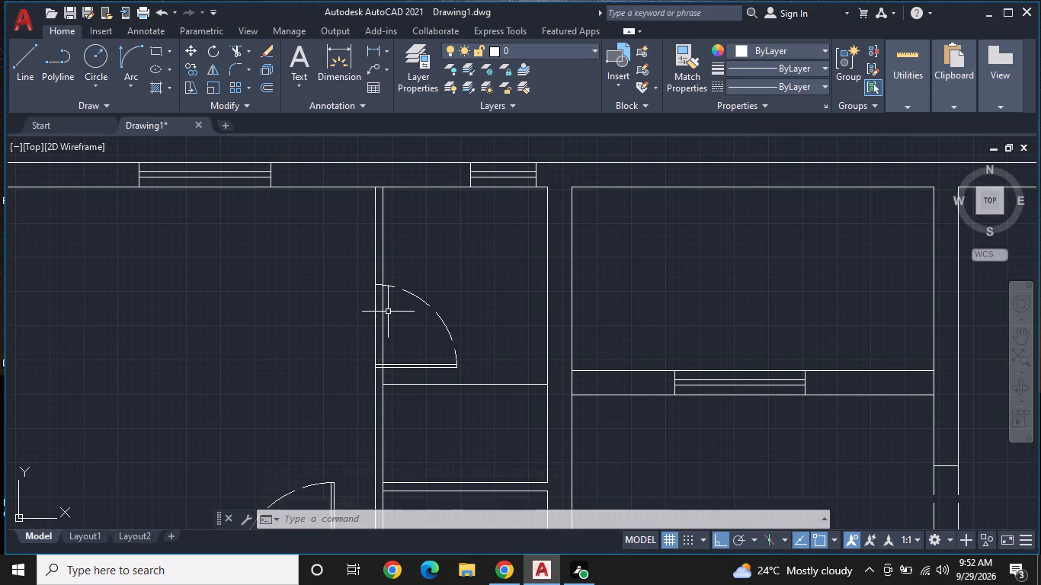
pyautogui.press('t')
pyautogui.write('R')
pyautogui.press('space')
pyautogui.scroll(2, 365, 316)
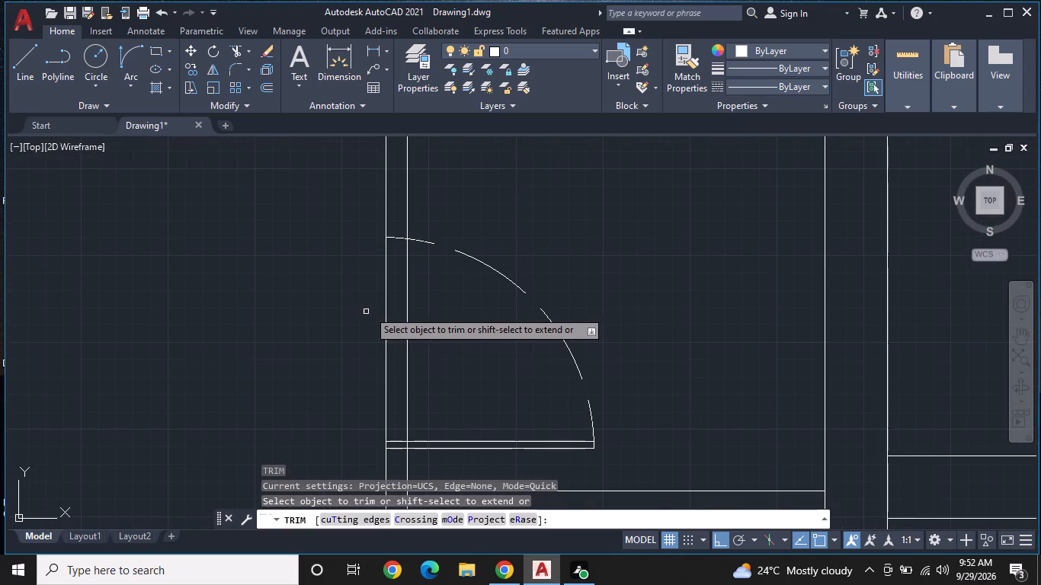
pyautogui.click(386, 291)
pyautogui.click(386, 291)
pyautogui.click(384, 295)
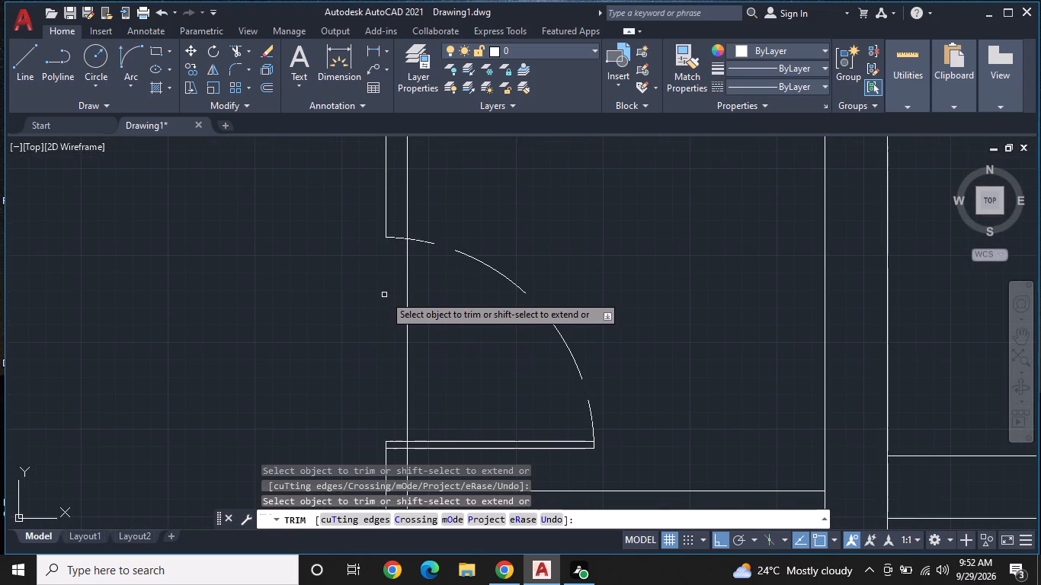
pyautogui.scroll(-2, 384, 295)
pyautogui.press('Escape')
# Draw a 3' line outward from the west exterior wall's outer face, level with the upper face of the small room's upper wall.
pyautogui.moveTo(547, 317); pyautogui.dragTo(498, 280, button='middle')
pyautogui.scroll(-1, 488, 281)
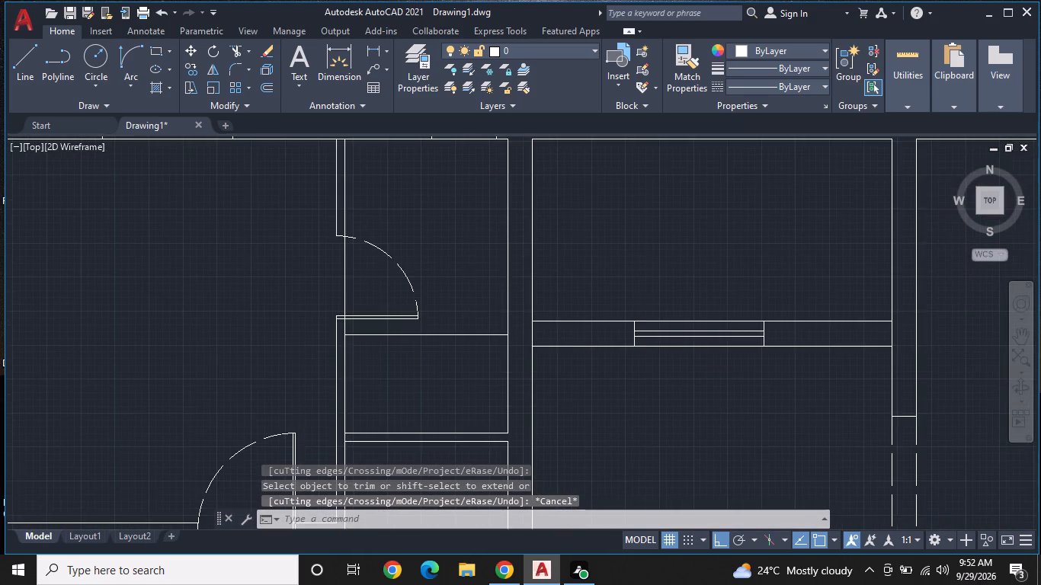
pyautogui.moveTo(609, 315); pyautogui.dragTo(602, 281, button='middle')
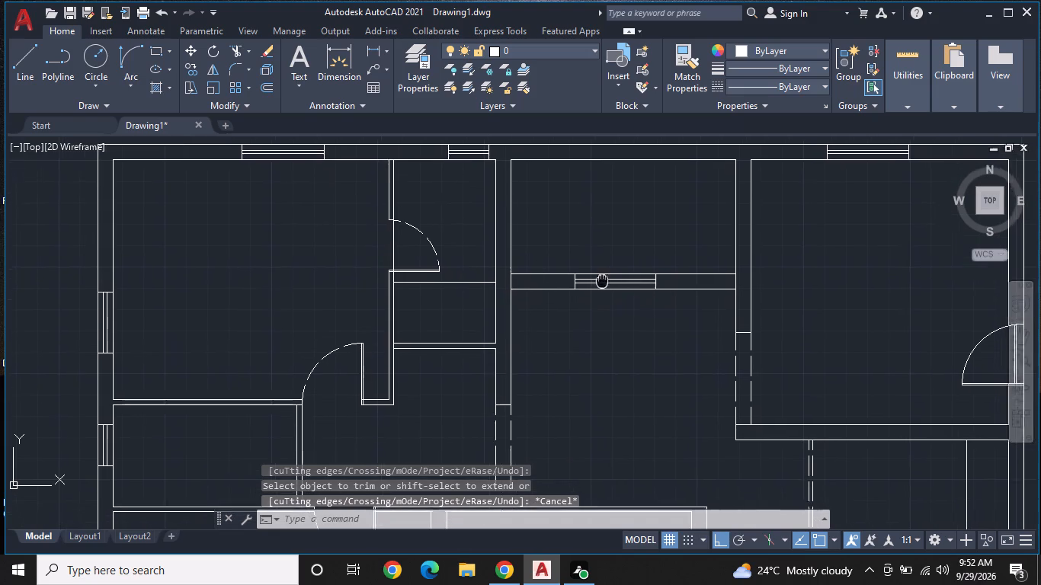
pyautogui.moveTo(602, 281); pyautogui.dragTo(566, 246, button='middle')
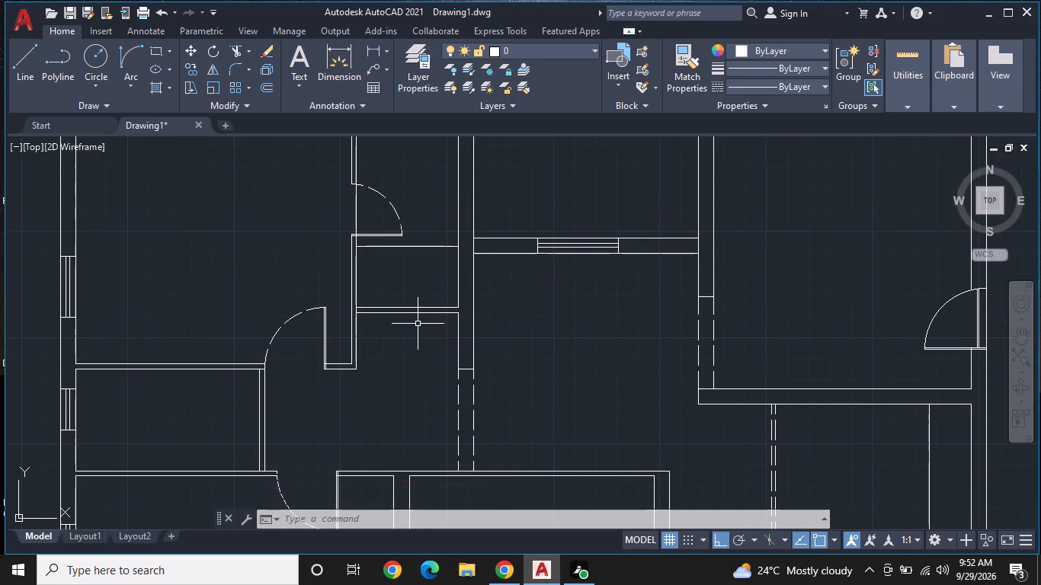
pyautogui.moveTo(366, 328); pyautogui.dragTo(515, 310, button='middle')
pyautogui.moveTo(405, 306); pyautogui.dragTo(511, 287, button='middle')
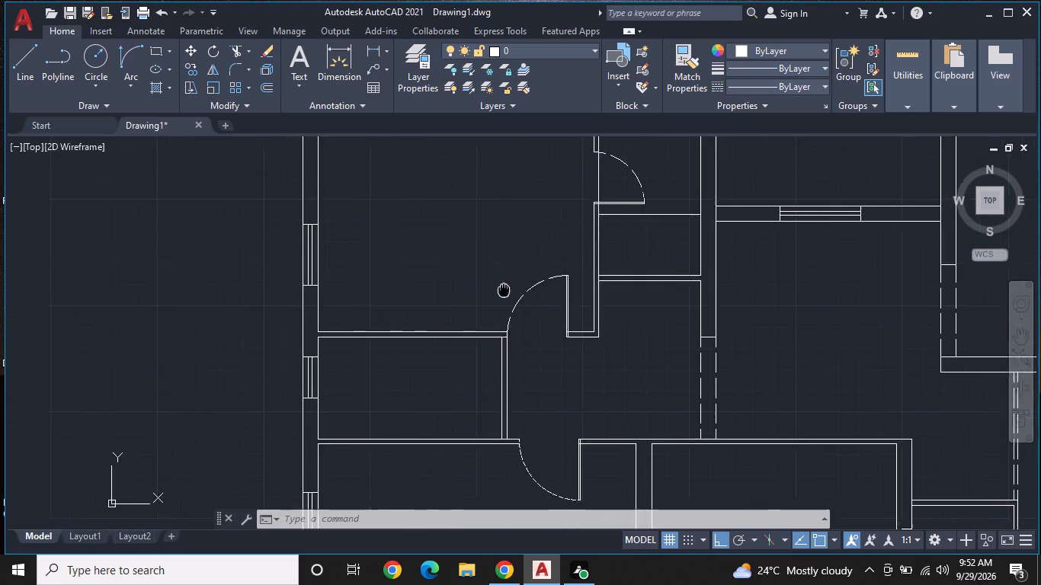
pyautogui.moveTo(511, 287); pyautogui.dragTo(577, 277, button='middle')
pyautogui.moveTo(441, 309); pyautogui.dragTo(448, 314, button='middle')
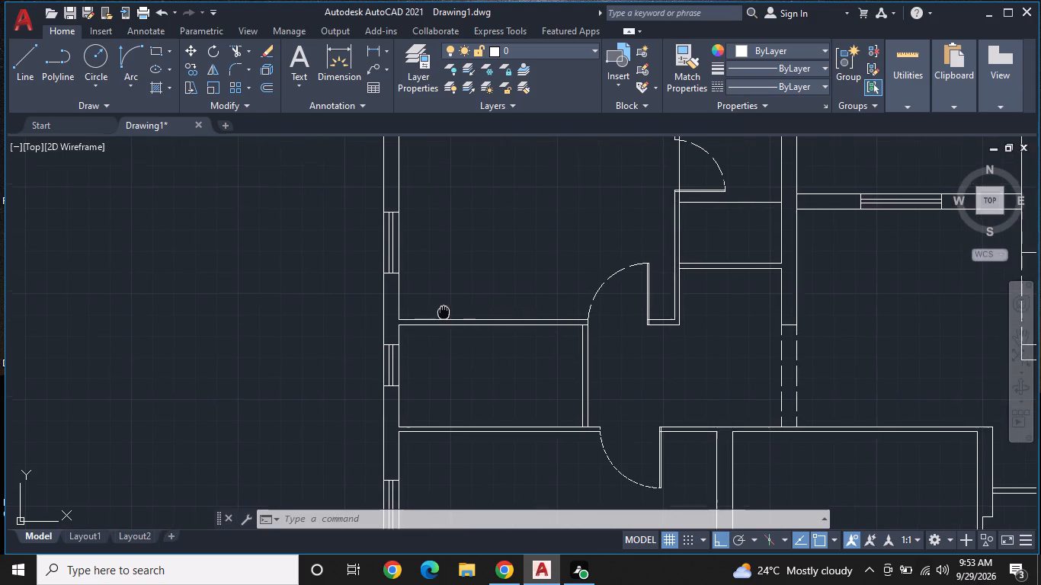
pyautogui.moveTo(448, 314); pyautogui.dragTo(543, 296, button='middle')
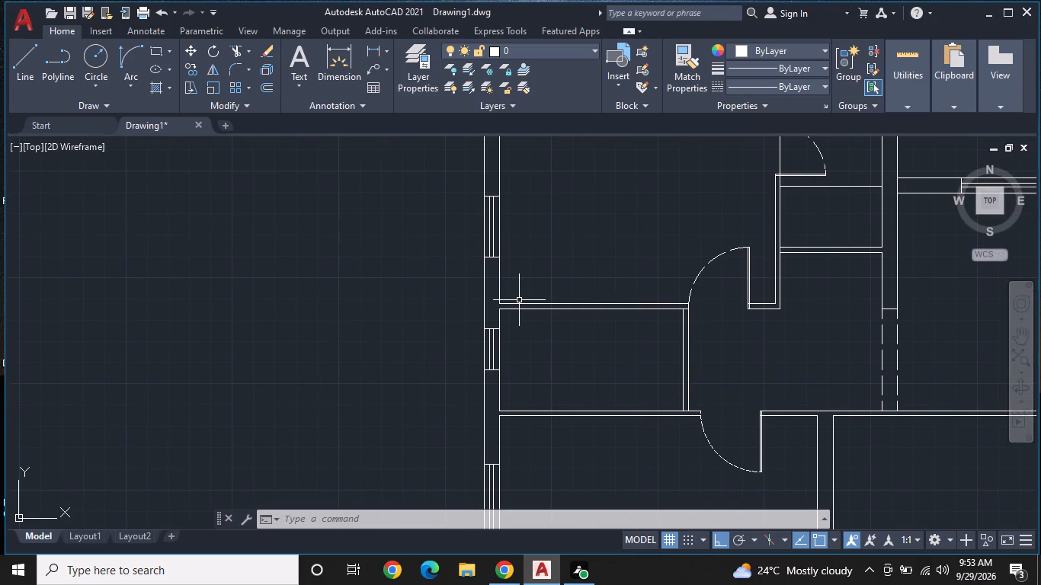
pyautogui.scroll(1, 486, 304)
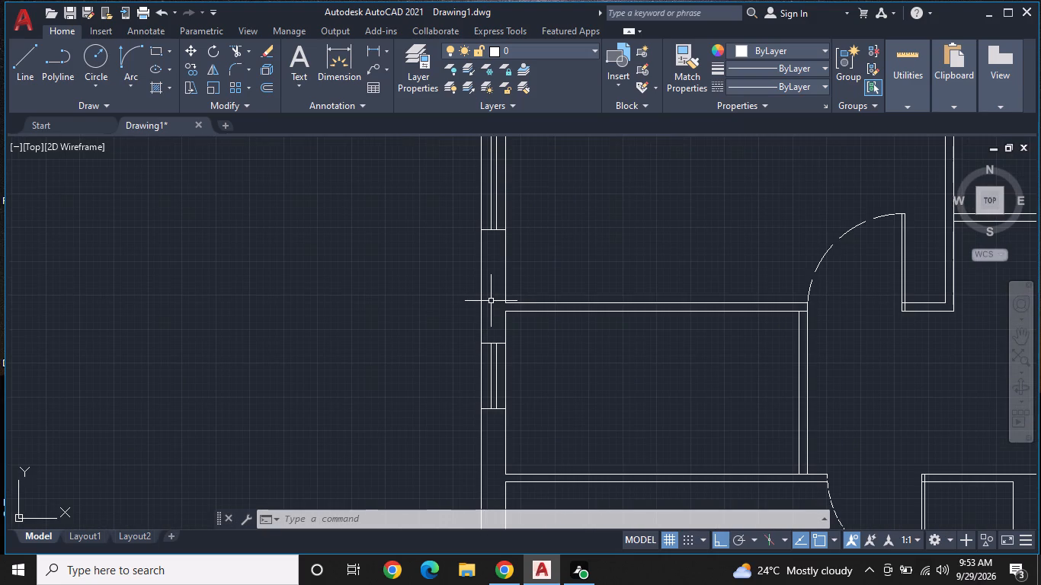
pyautogui.write('L')
pyautogui.press('space')
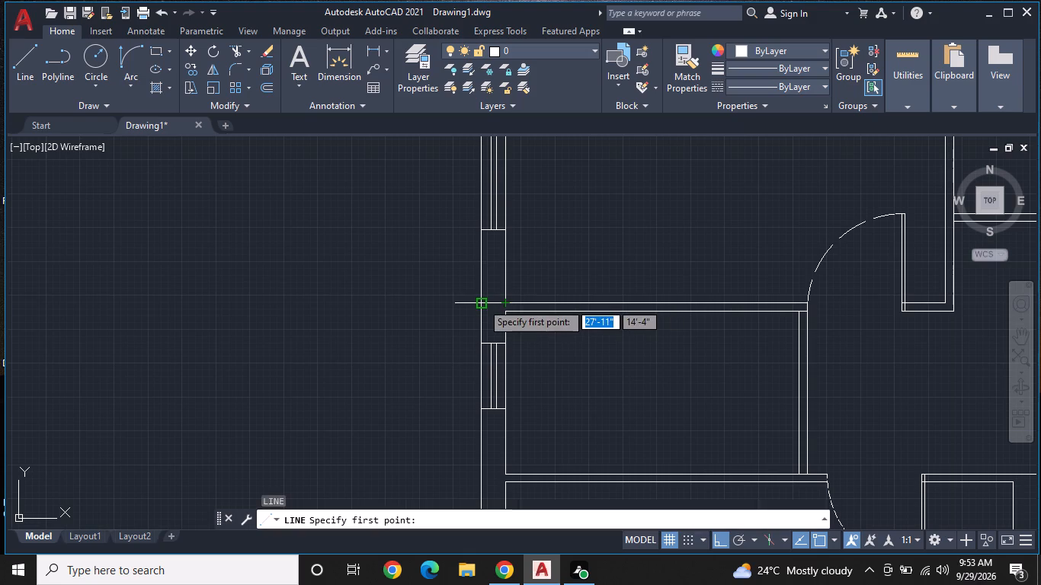
pyautogui.click(482, 302)
pyautogui.scroll(2, 559, 302)
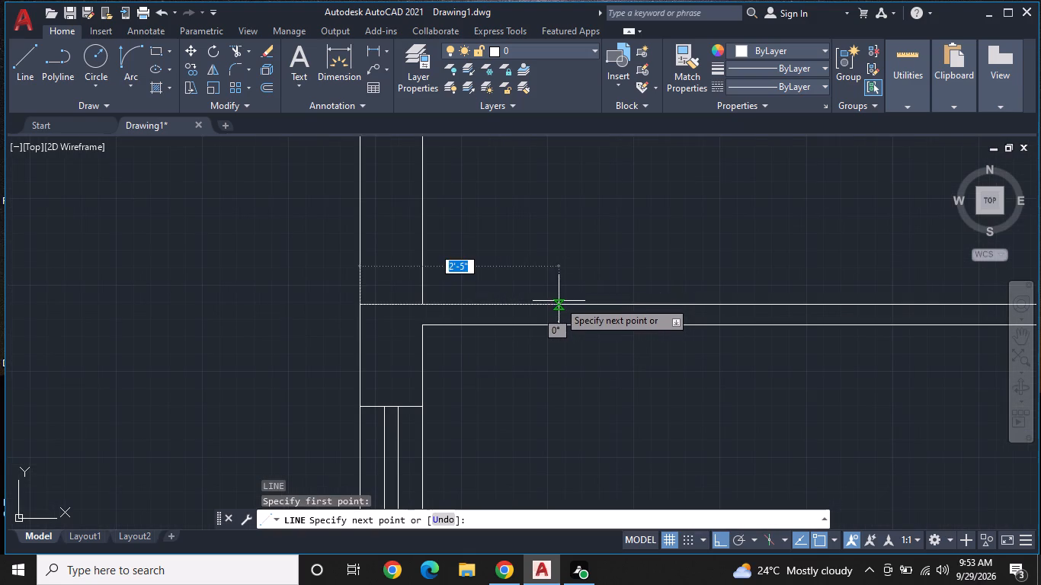
pyautogui.moveTo(252, 314); pyautogui.dragTo(558, 307, button='middle')
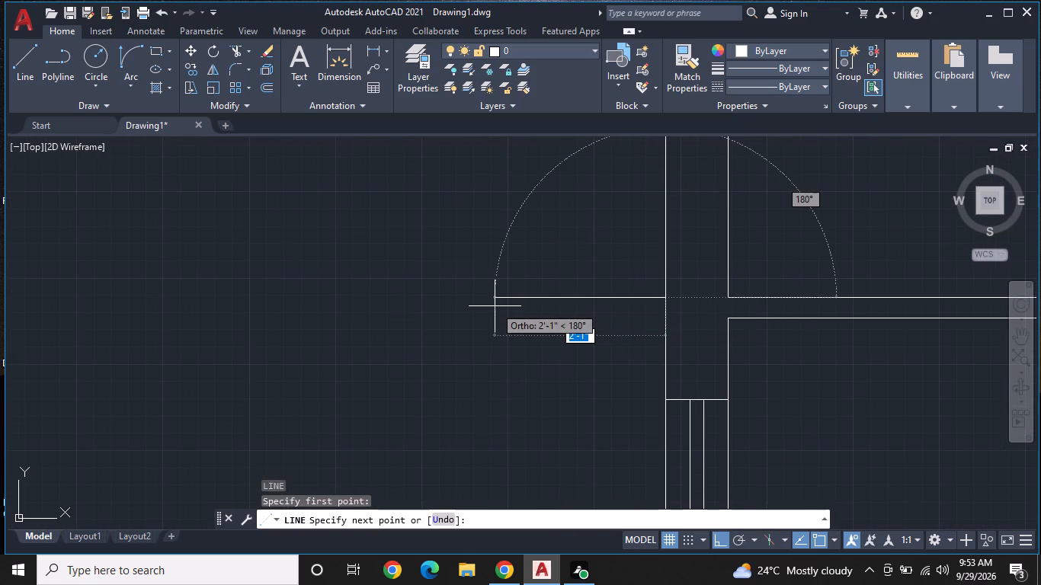
pyautogui.press('3')
pyautogui.press("'")
pyautogui.press('Return')
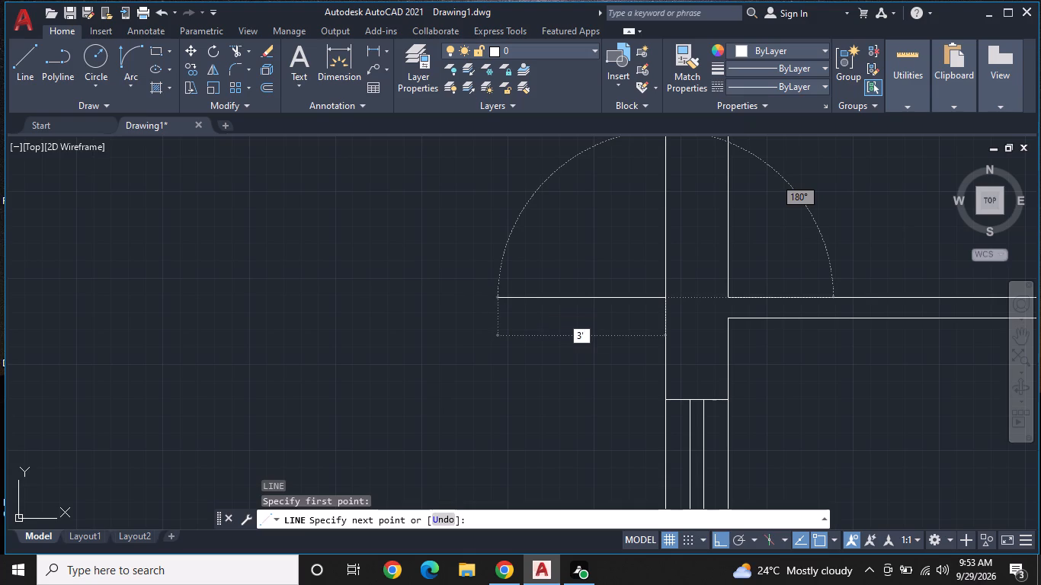
# Continue the line about 5'-6" down to the lower face of the small room's lower wall, and back to the exterior wall.
pyautogui.scroll(-1, 501, 308)
pyautogui.moveTo(492, 334); pyautogui.dragTo(496, 290, button='middle')
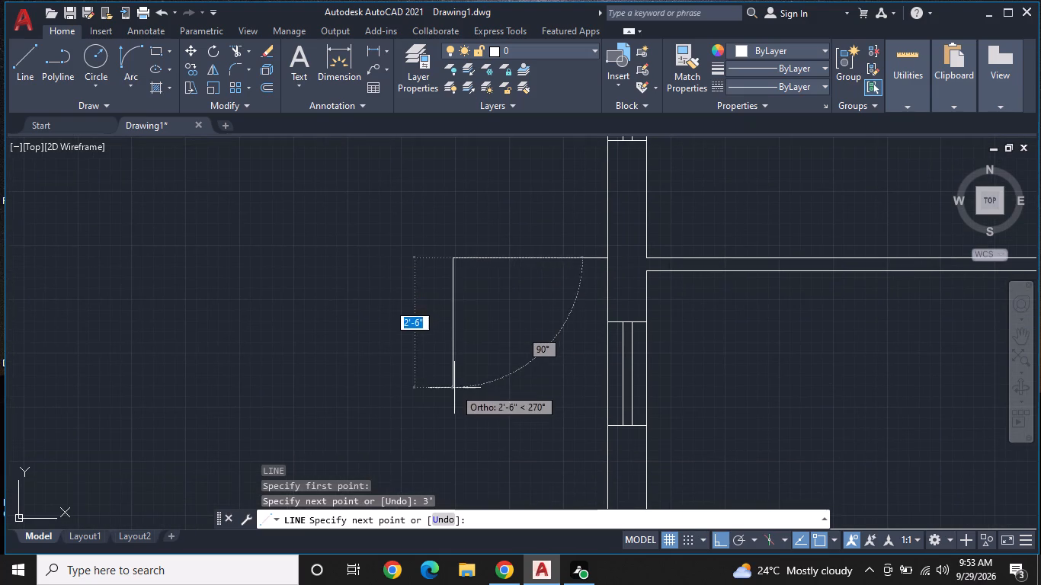
pyautogui.moveTo(450, 394); pyautogui.dragTo(456, 305, button='middle')
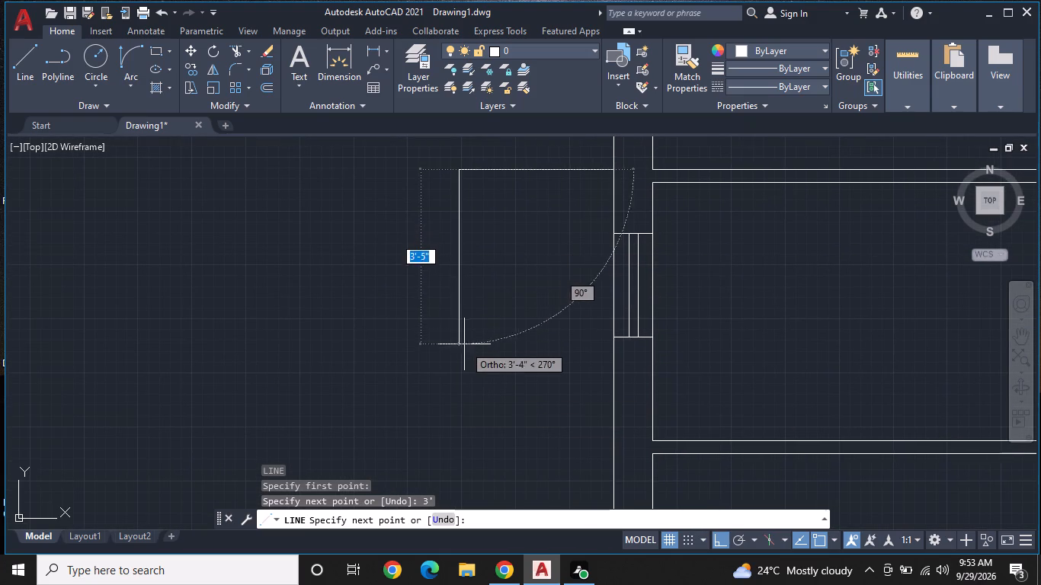
pyautogui.scroll(-2, 462, 380)
pyautogui.moveTo(453, 391); pyautogui.dragTo(462, 356, button='middle')
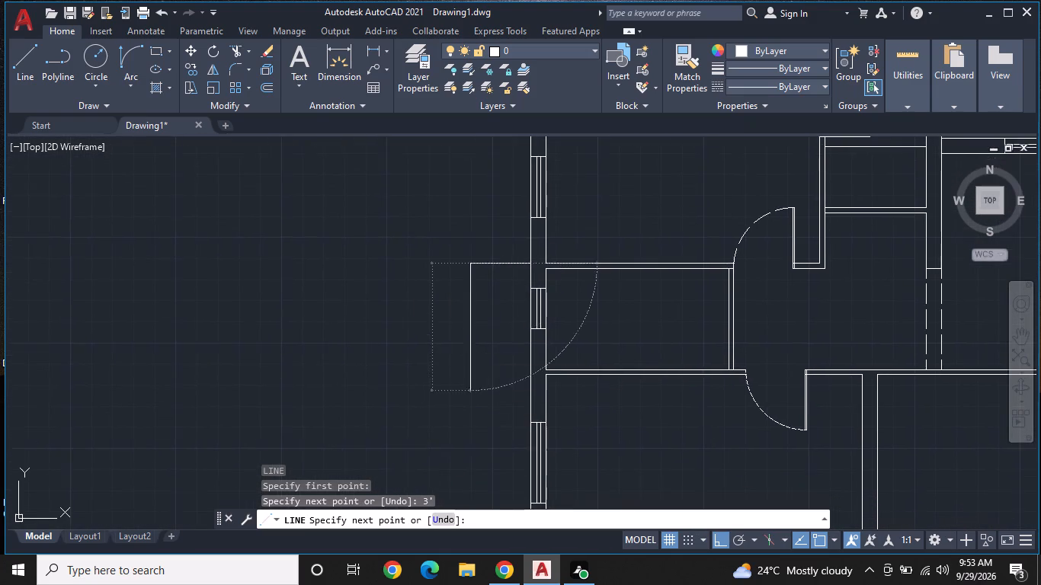
pyautogui.scroll(2, 466, 376)
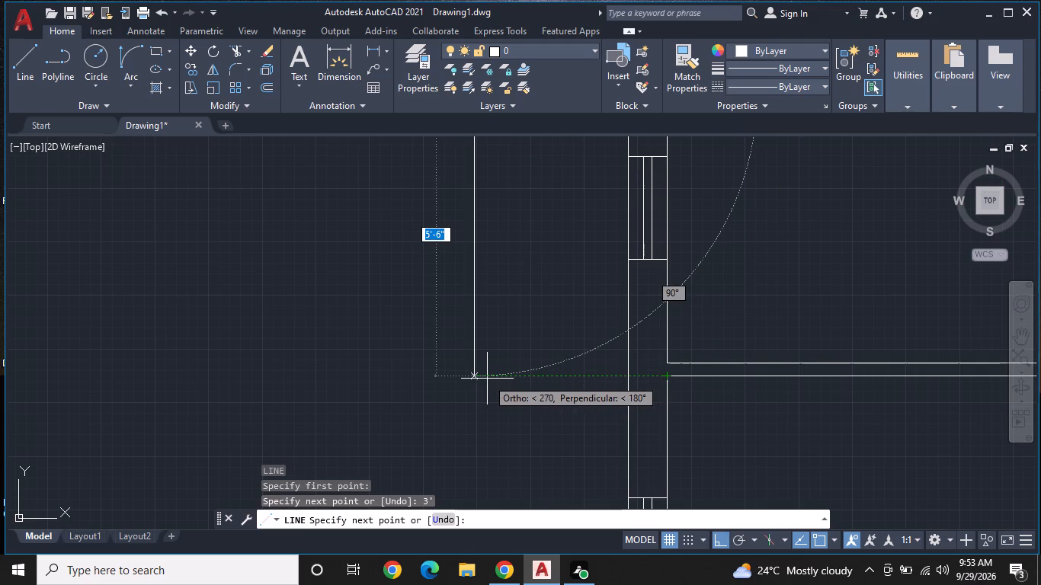
pyautogui.scroll(-2, 481, 379)
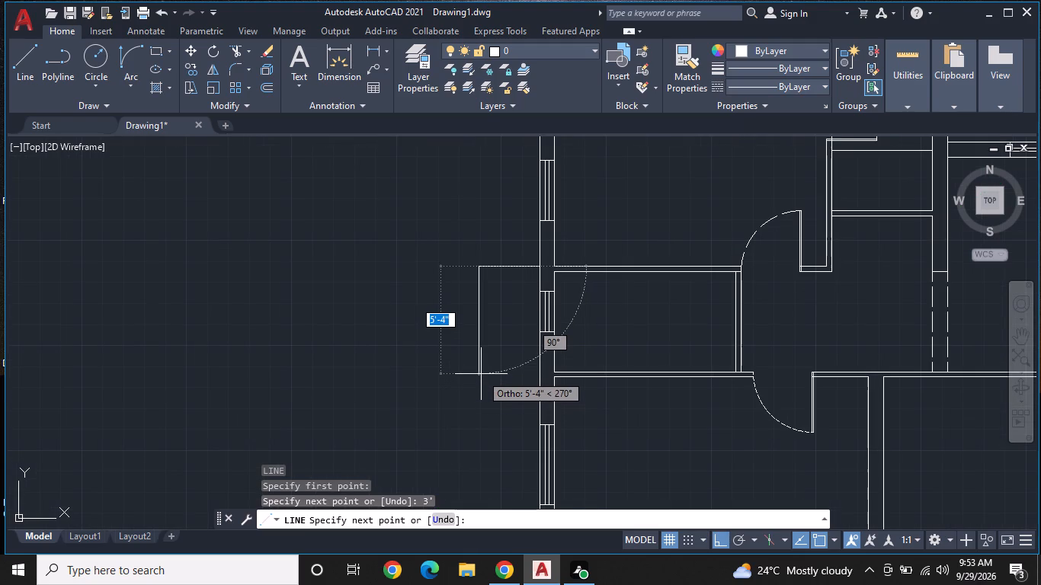
pyautogui.scroll(1, 481, 374)
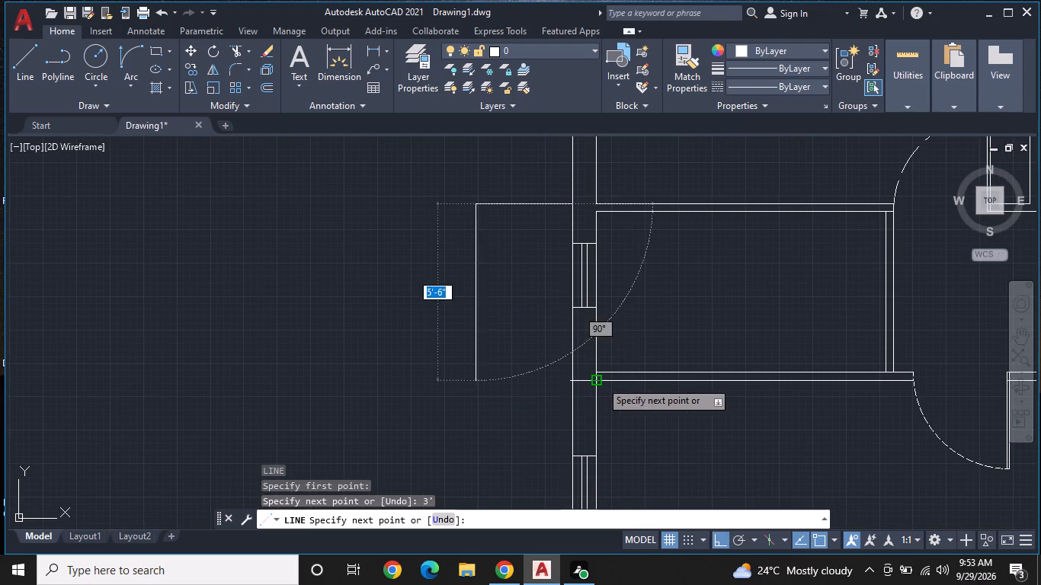
pyautogui.click(475, 382)
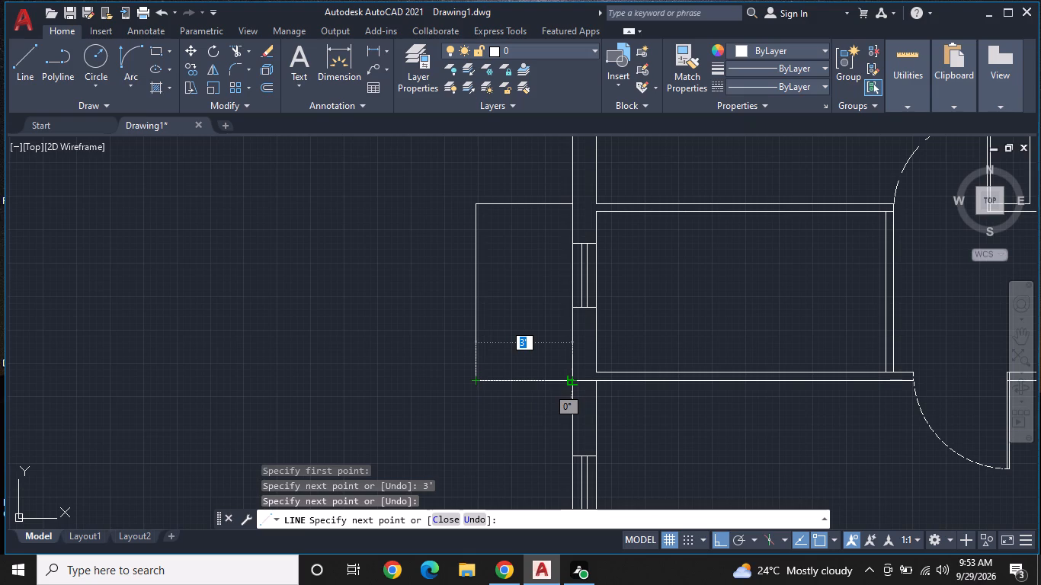
pyautogui.click(572, 382)
pyautogui.press('space')
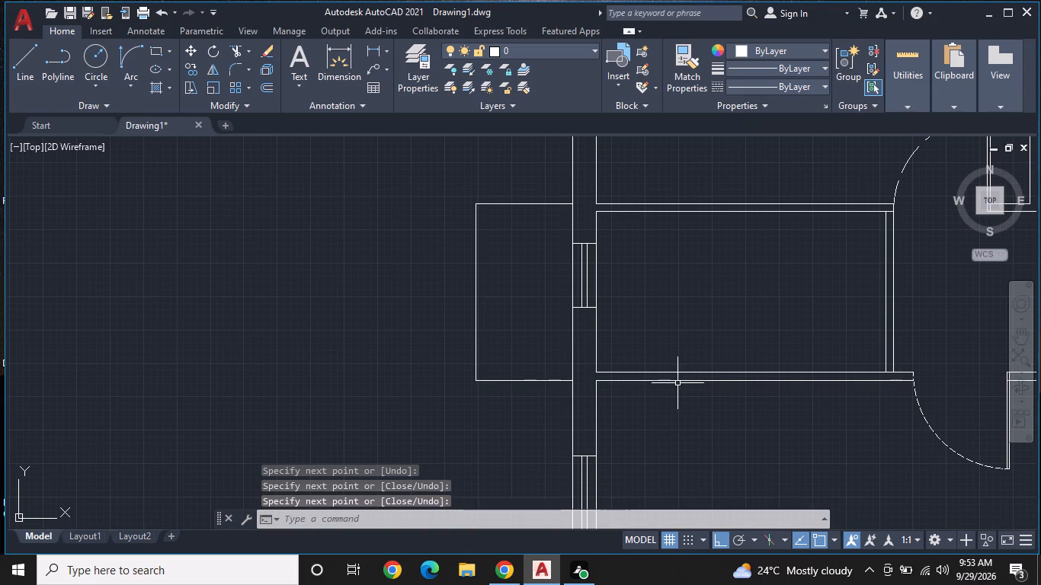
# Draw a short jamb line across the small room's lower wall, between its two faces near the room's east end.
pyautogui.moveTo(678, 383); pyautogui.dragTo(601, 417, button='middle')
pyautogui.scroll(1, 613, 411)
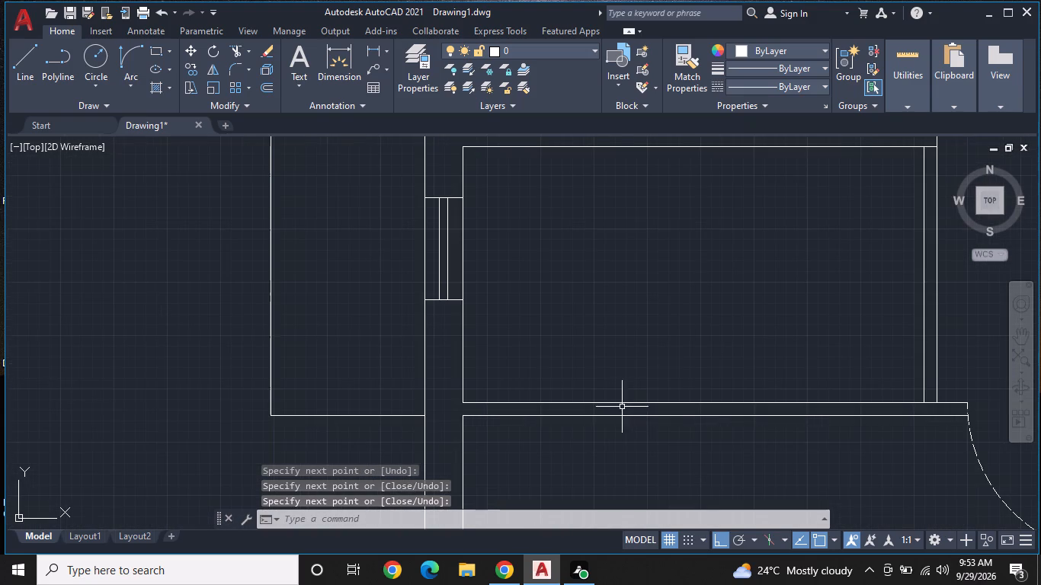
pyautogui.moveTo(704, 417); pyautogui.dragTo(624, 415, button='middle')
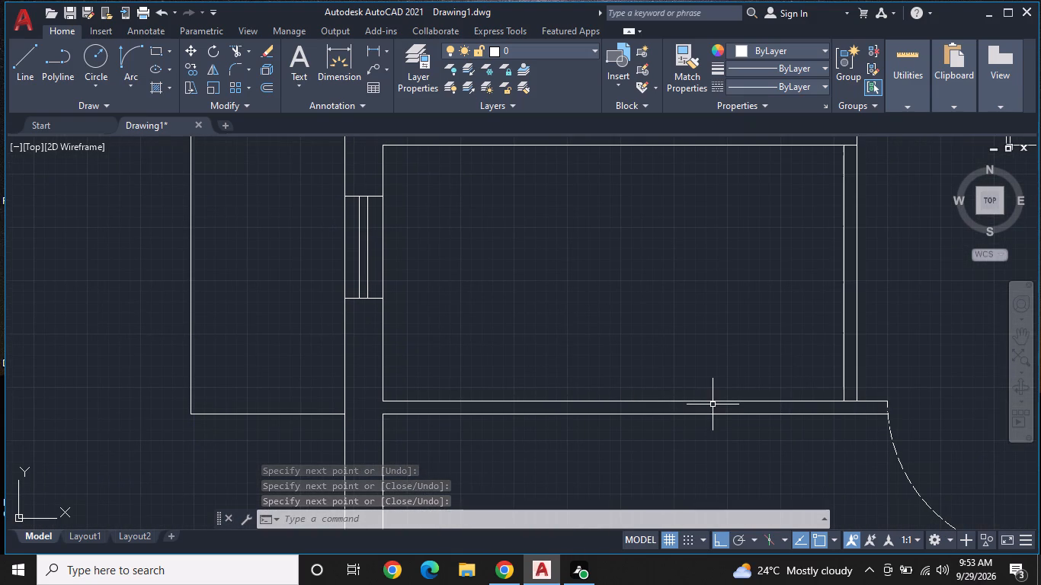
pyautogui.write('L')
pyautogui.press('space')
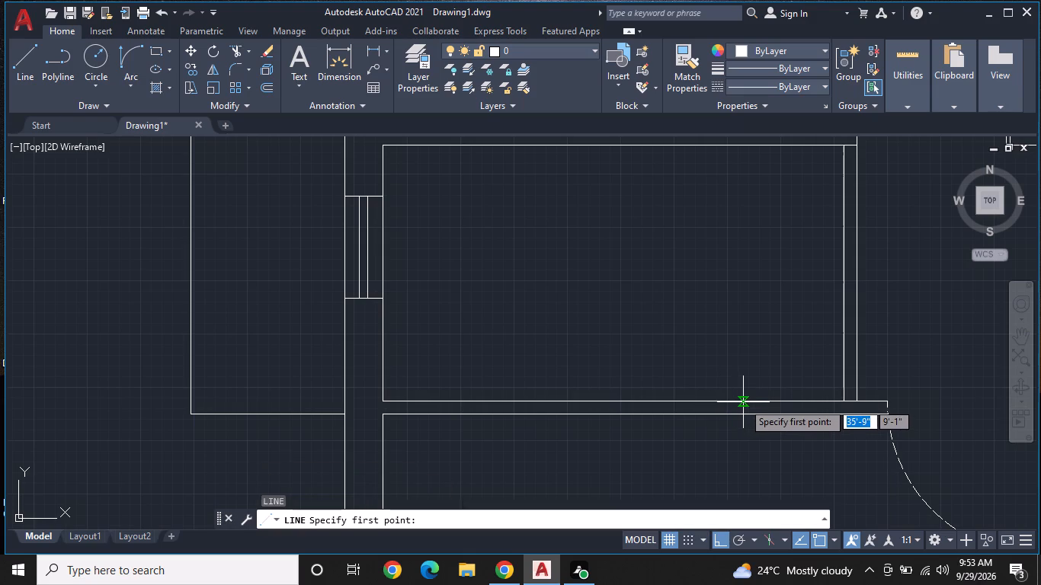
pyautogui.click(728, 402)
pyautogui.click(728, 416)
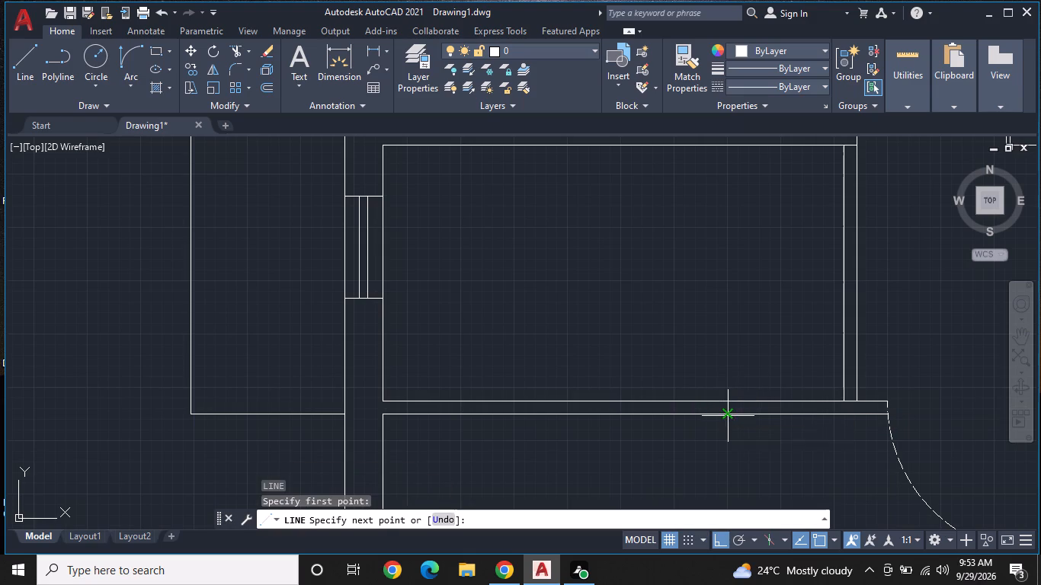
pyautogui.press('space')
# Draw a 2' door leaf line upward into the small room from the jamb line's lower end.
pyautogui.press('space')
pyautogui.scroll(2, 728, 416)
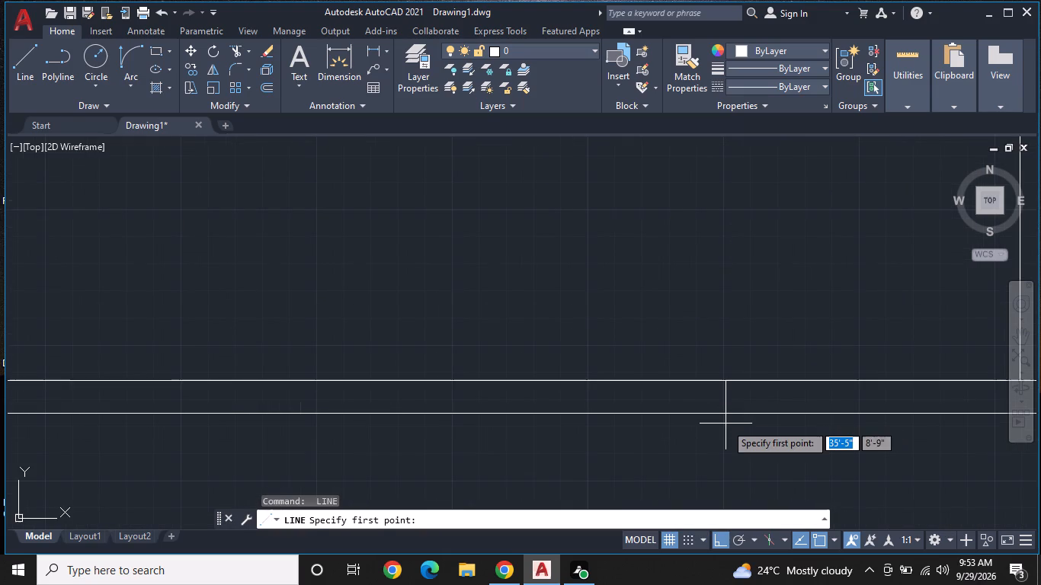
pyautogui.click(725, 414)
pyautogui.scroll(-1, 716, 219)
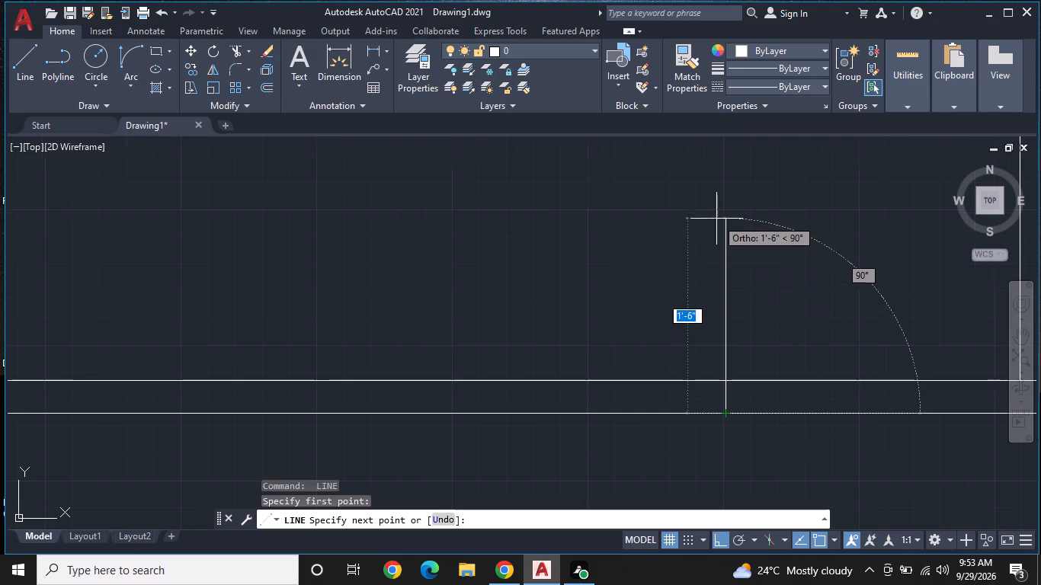
pyautogui.write("2'")
pyautogui.press('Return')
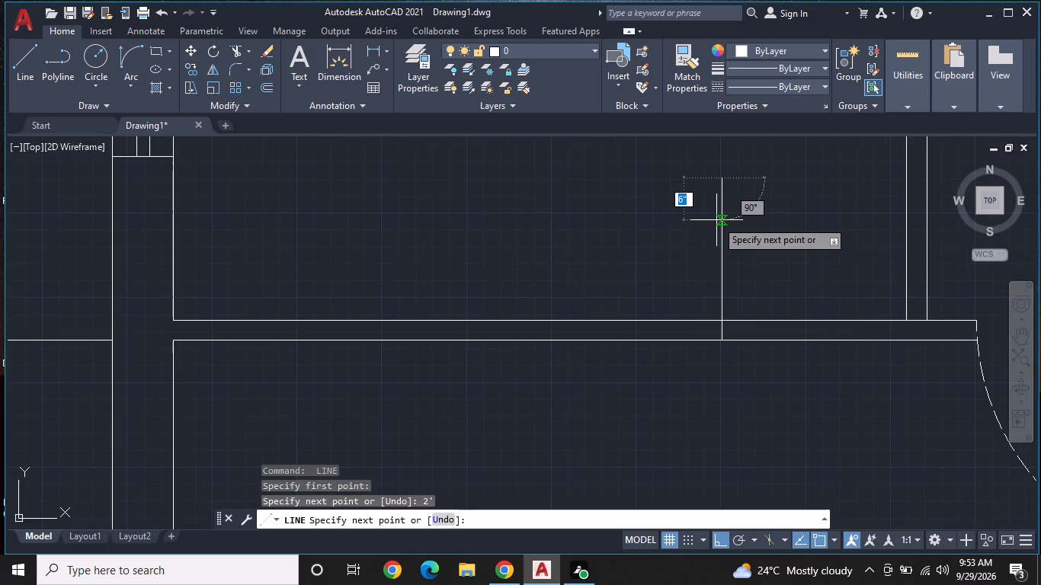
pyautogui.press('space')
# Draw a 2' door width line westward along the wall's lower face from the base of the leaf.
pyautogui.press('space')
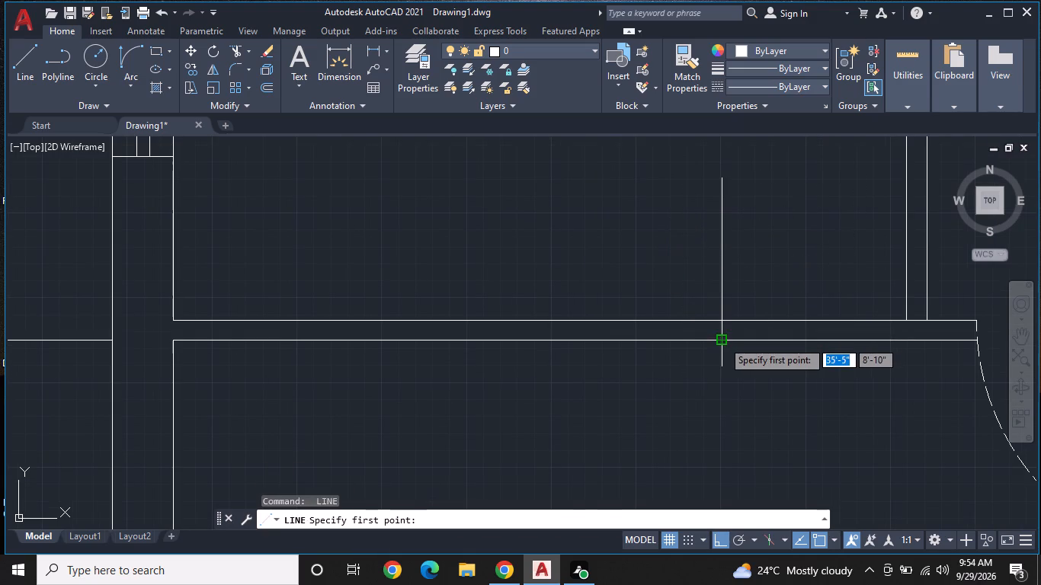
pyautogui.click(722, 340)
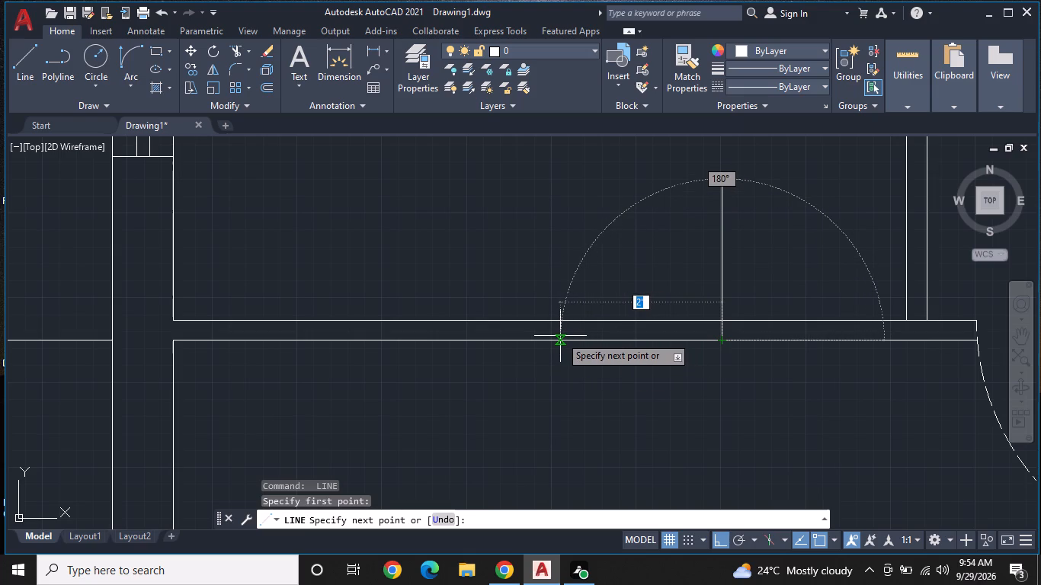
pyautogui.click(560, 336)
pyautogui.press('space')
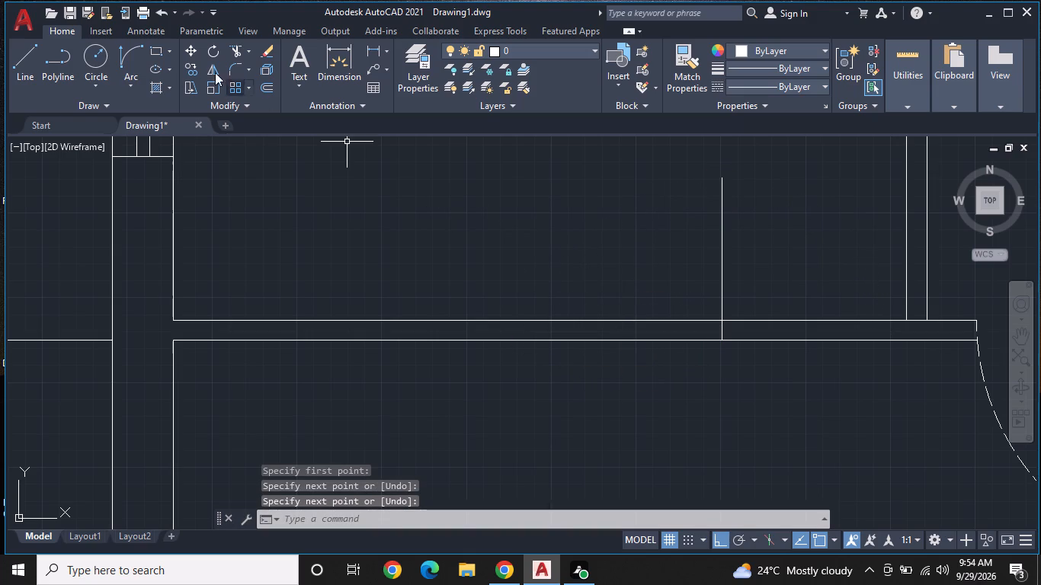
# Draw the door swing arc from the leaf's top end to the west end of the 2' door width line.
pyautogui.click(127, 51)
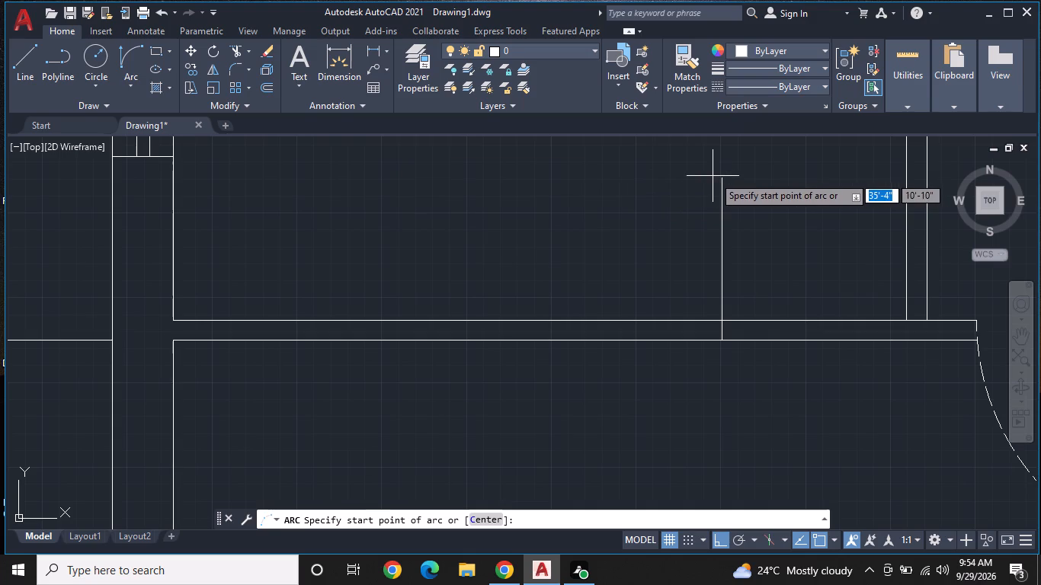
pyautogui.click(722, 177)
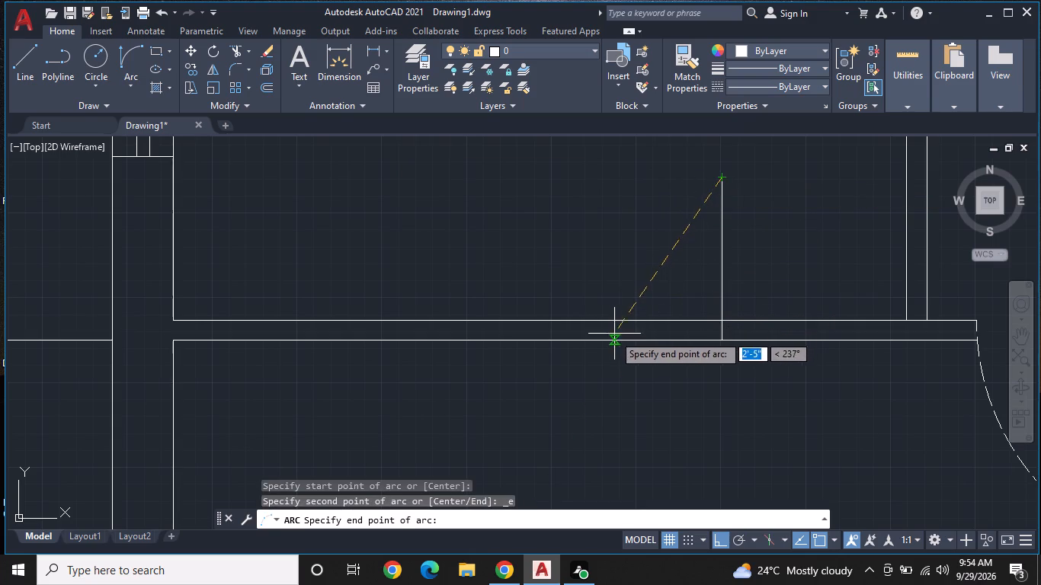
pyautogui.click(557, 340)
pyautogui.press('space')
pyautogui.click(412, 218)
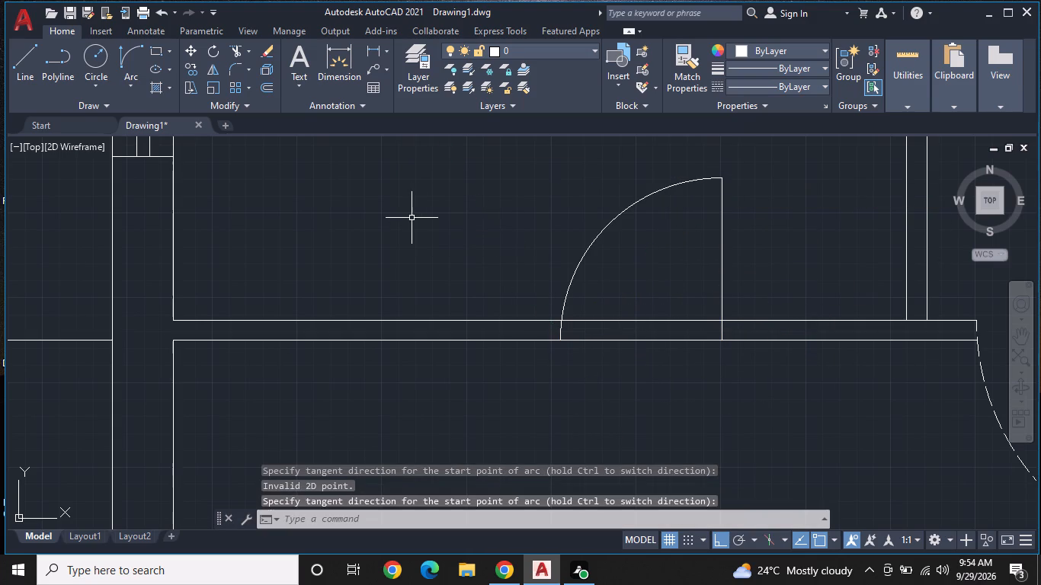
# Offset the small room's new door leaf line 1" to the west to give the leaf thickness.
pyautogui.click(265, 83)
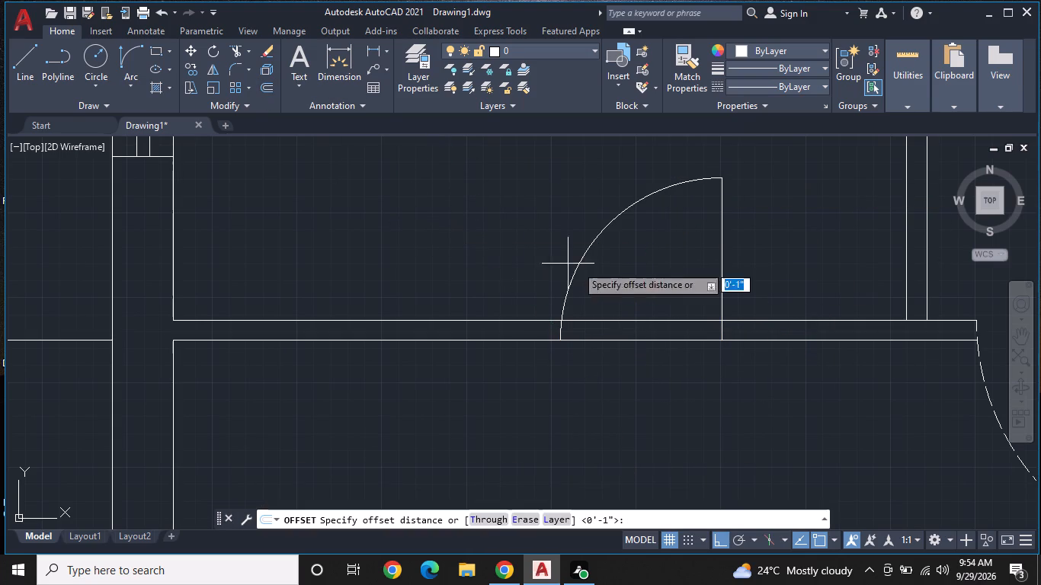
pyautogui.press('space')
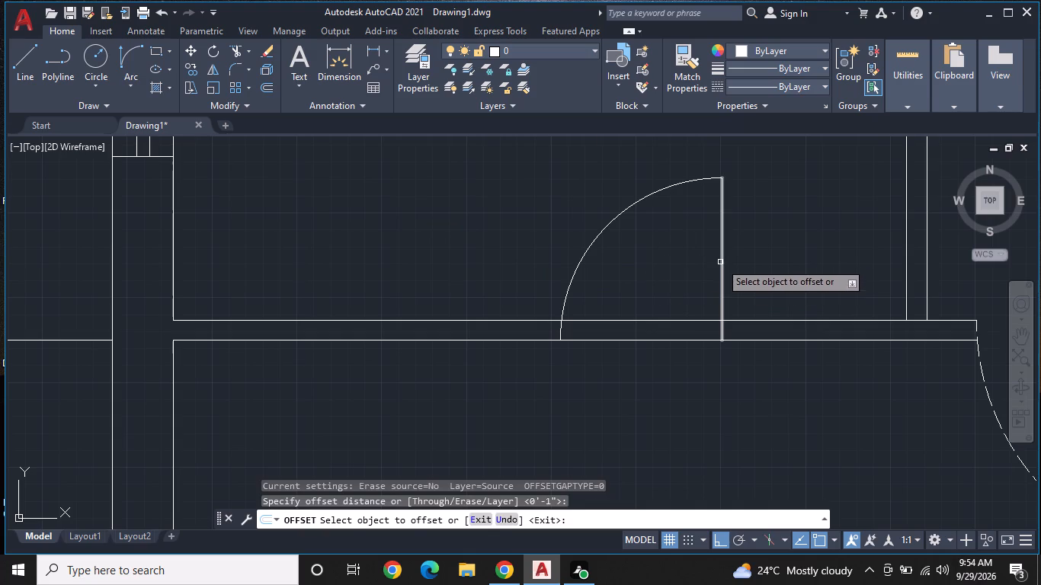
pyautogui.click(720, 262)
pyautogui.click(606, 272)
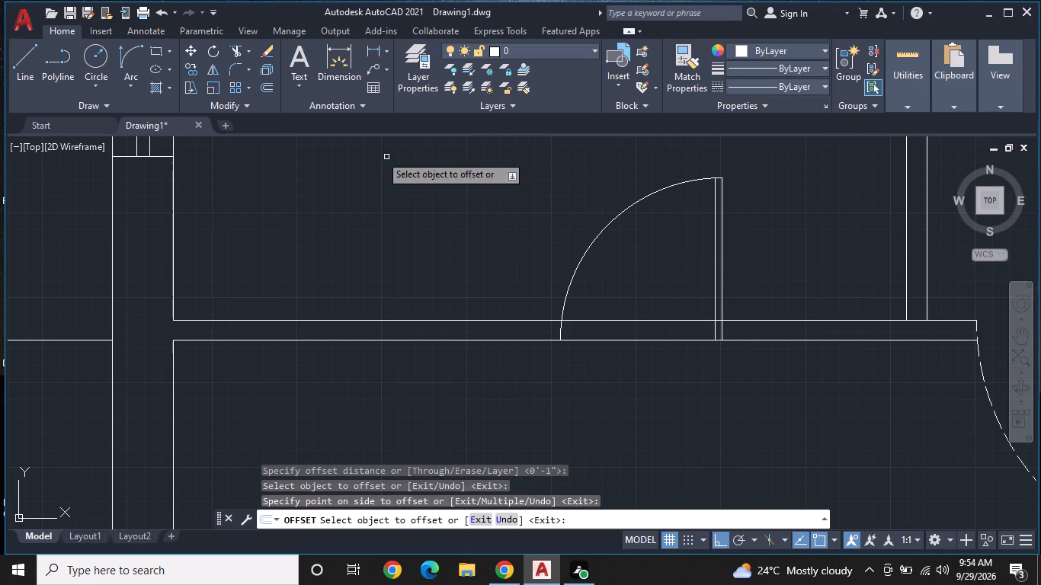
# Trim away the small room's lower wall face and the coincident width line across the door opening.
pyautogui.click(234, 50)
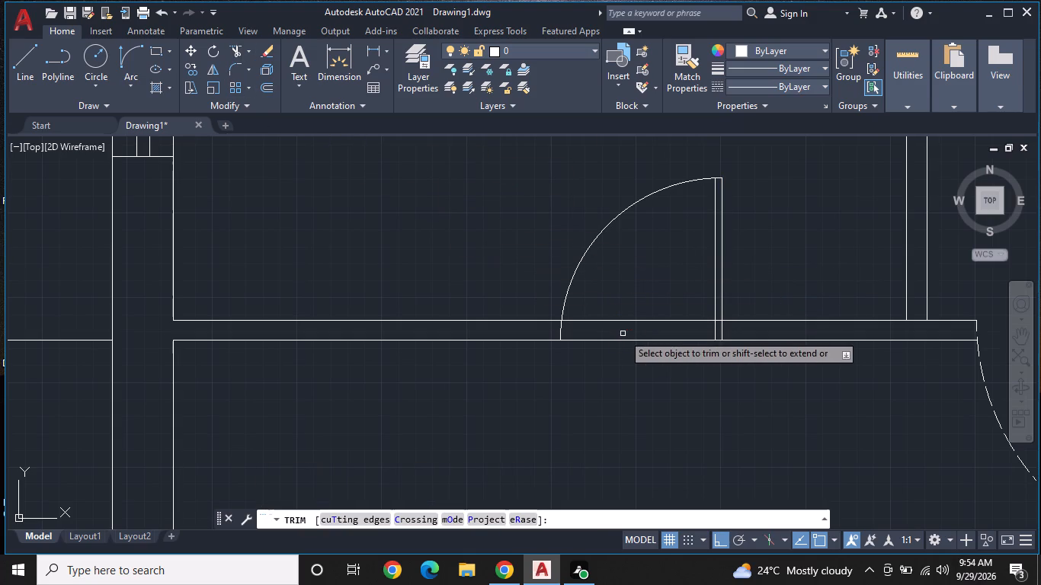
pyautogui.click(623, 343)
pyautogui.click(626, 340)
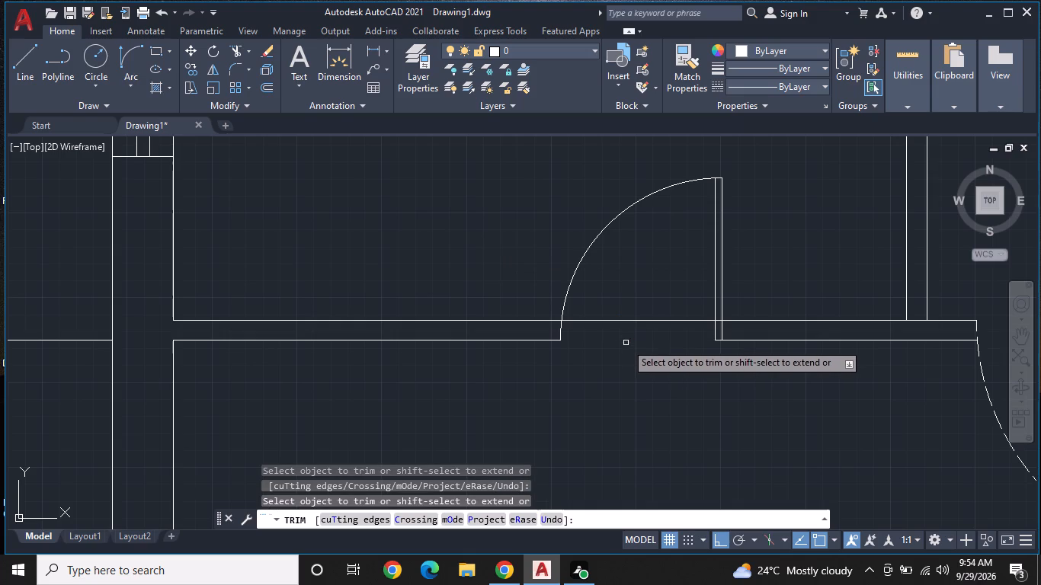
pyautogui.moveTo(626, 360); pyautogui.dragTo(697, 375, button='middle')
pyautogui.scroll(-1, 692, 372)
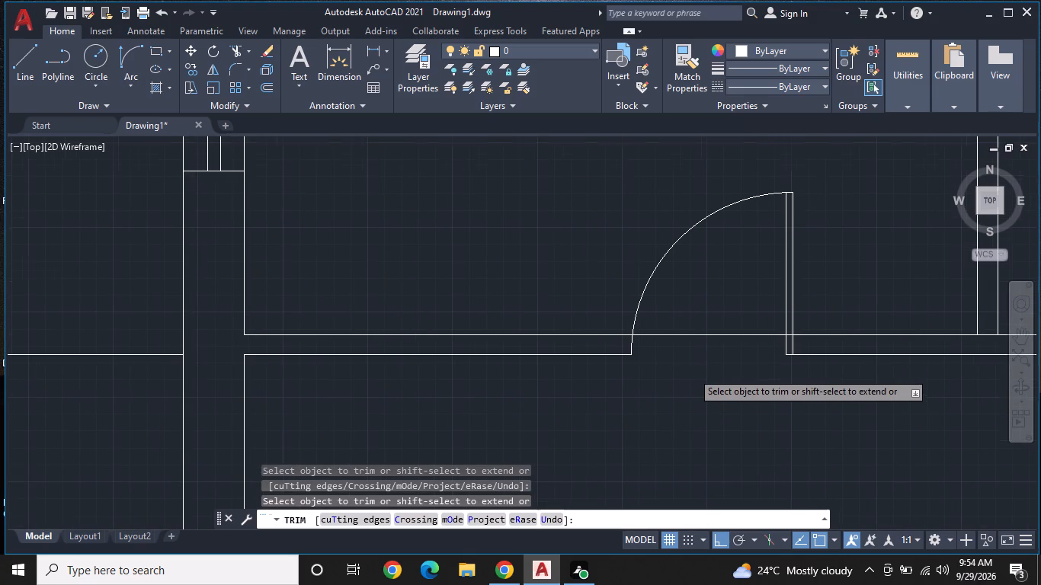
pyautogui.moveTo(685, 370); pyautogui.dragTo(735, 371, button='middle')
pyautogui.press('space')
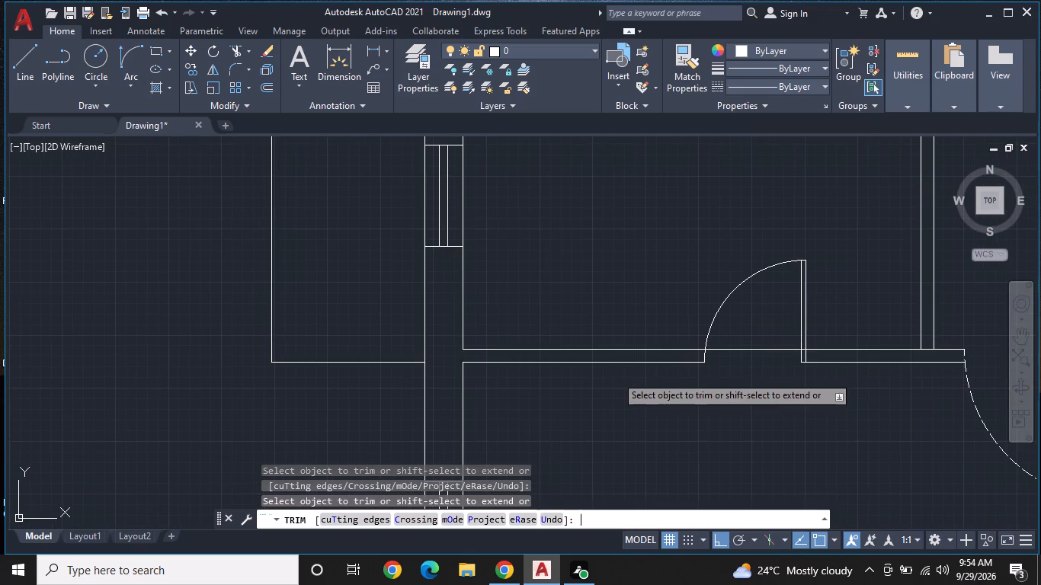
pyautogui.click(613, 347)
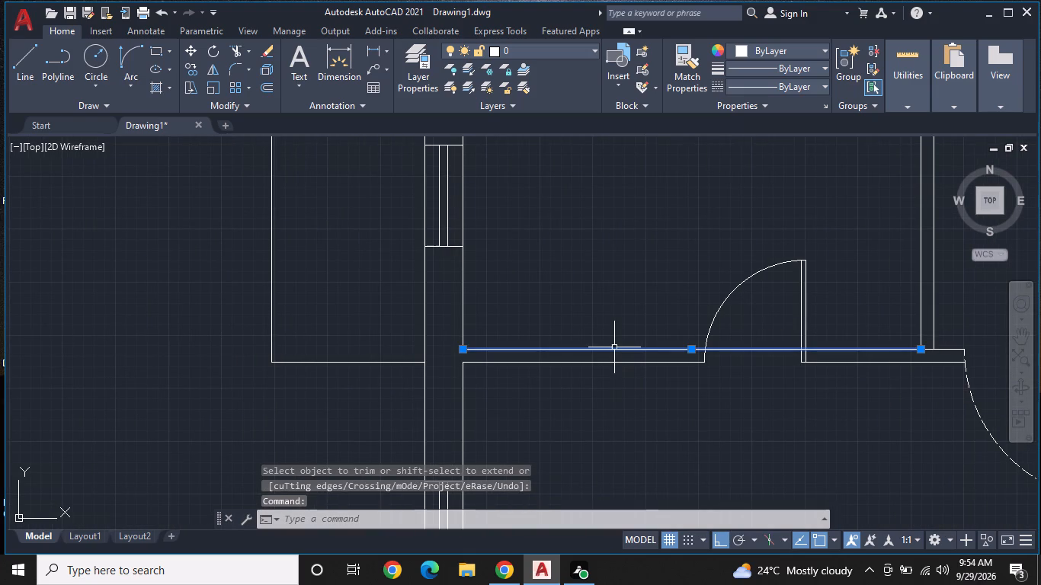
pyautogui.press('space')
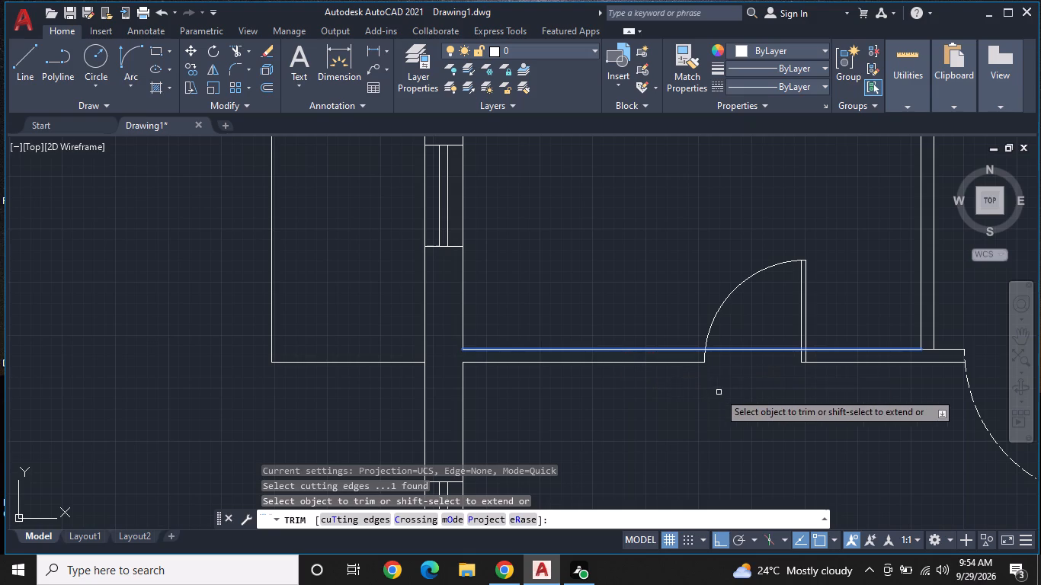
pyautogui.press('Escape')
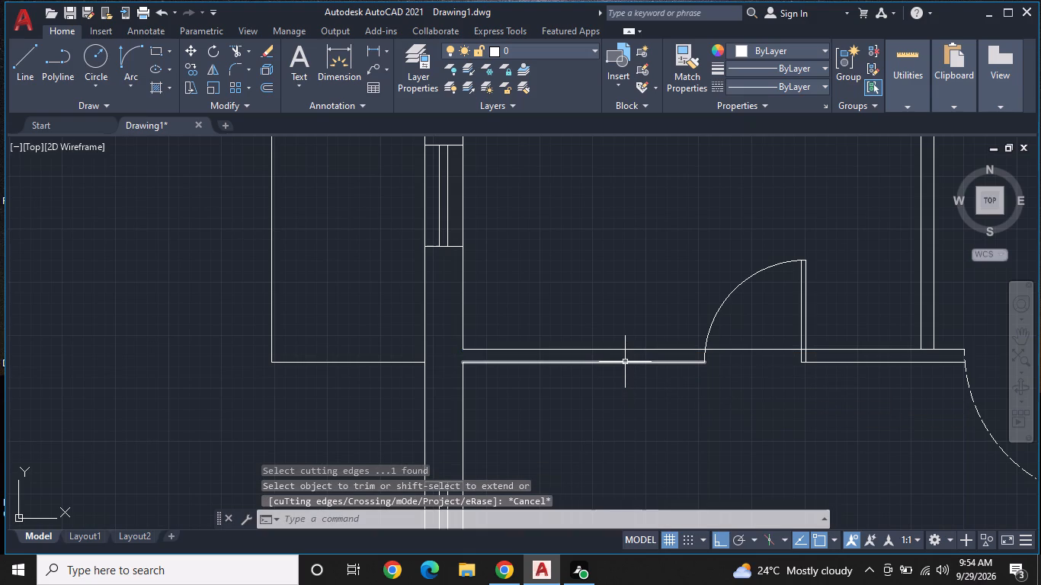
# Move the lower wall face segment west of the small room's door 3" south.
pyautogui.click(625, 362)
pyautogui.click(585, 363)
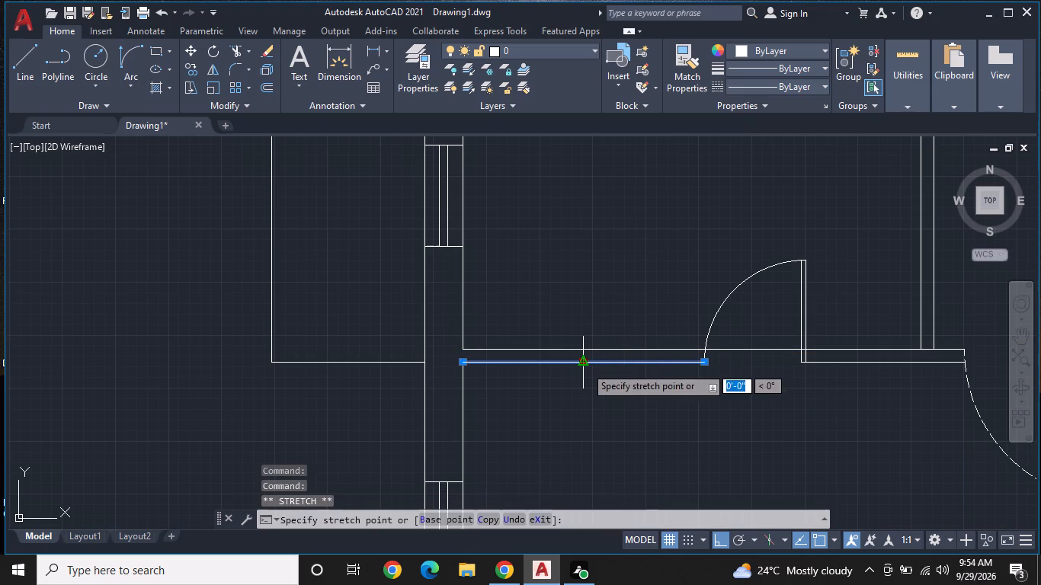
pyautogui.press('3')
pyautogui.hotkey('shift', '"')
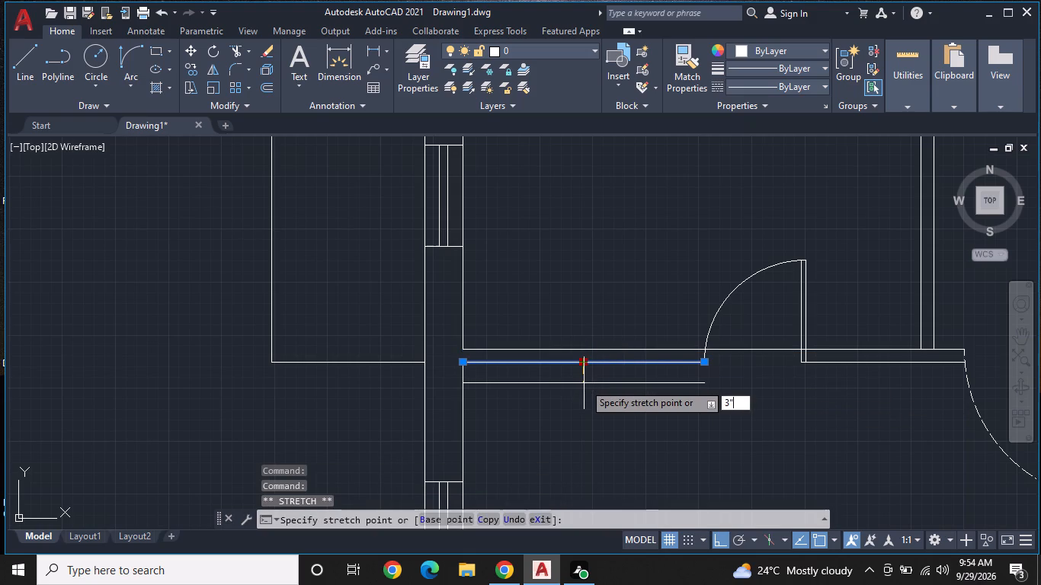
pyautogui.press('Return')
pyautogui.press('Escape')
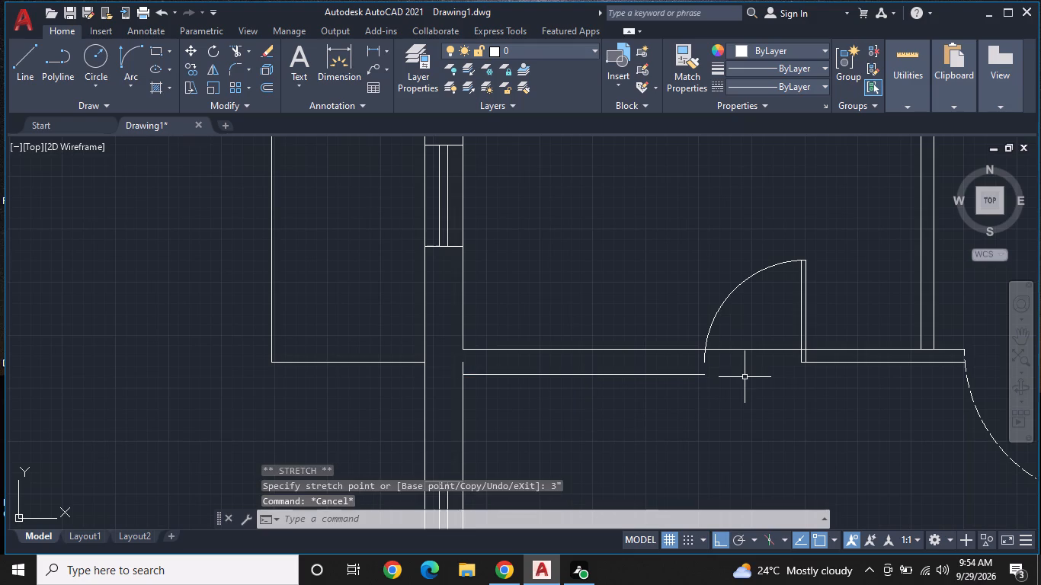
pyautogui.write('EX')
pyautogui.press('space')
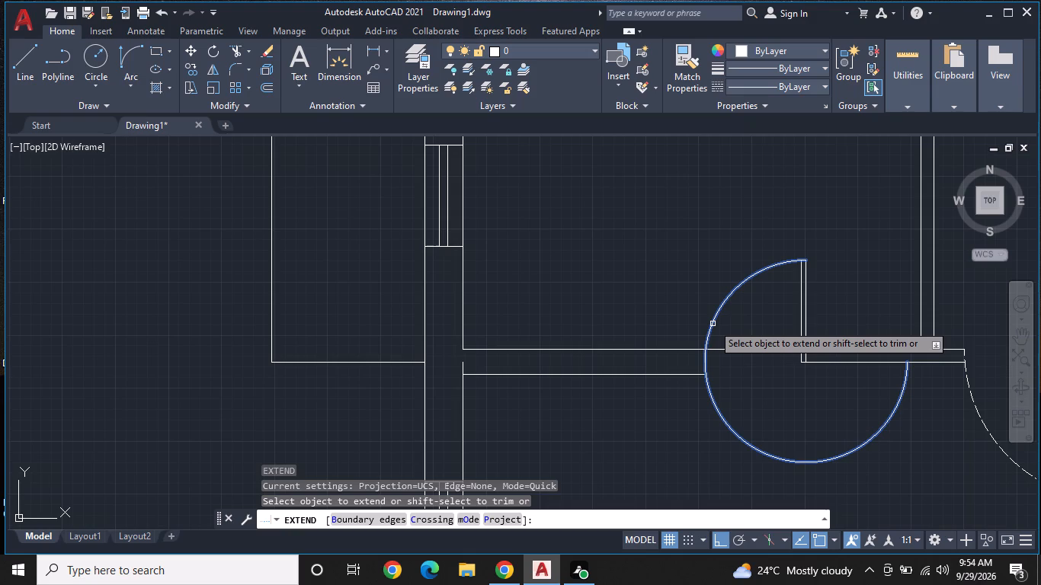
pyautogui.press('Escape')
# Draw a vertical jamb line from the east end of the shifted wall face up to the wall's upper face.
pyautogui.scroll(1, 719, 379)
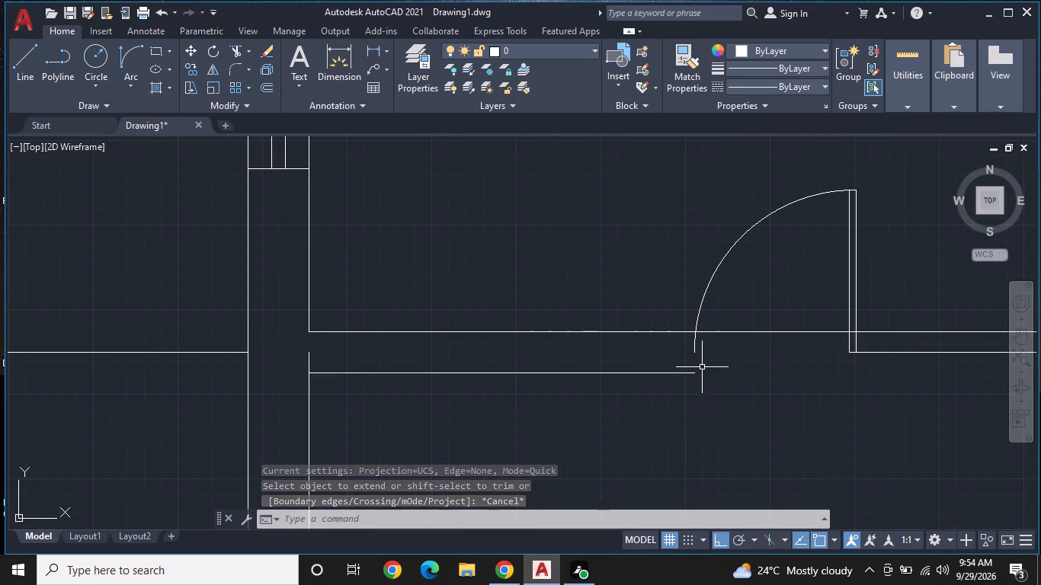
pyautogui.write('L')
pyautogui.press('space')
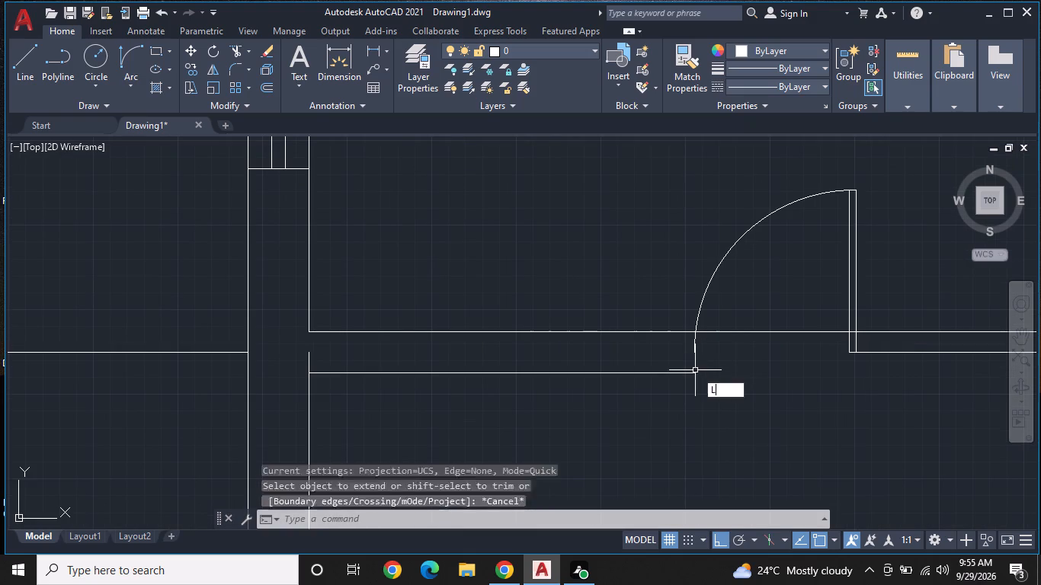
pyautogui.click(695, 372)
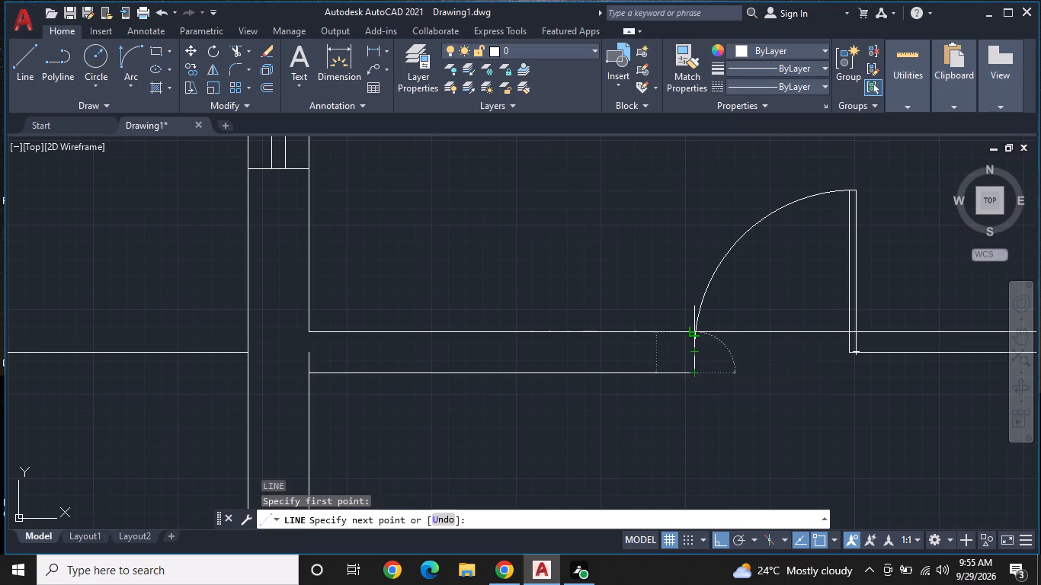
pyautogui.click(692, 331)
pyautogui.press('Escape')
# Move the exterior projection's bottom line south to align with the shifted lower wall face.
pyautogui.scroll(-1, 758, 366)
pyautogui.moveTo(755, 374); pyautogui.dragTo(759, 373, button='middle')
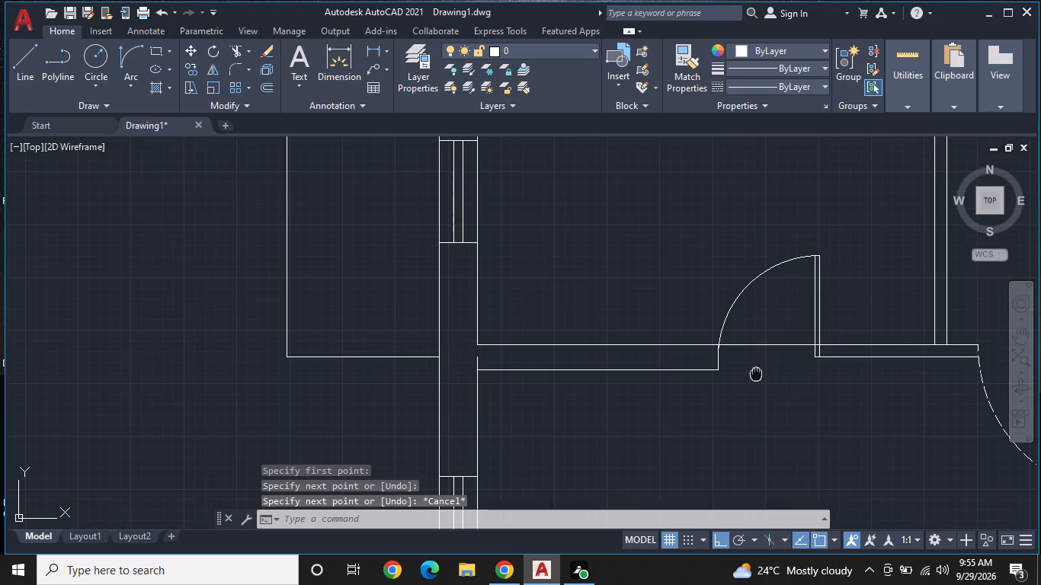
pyautogui.moveTo(759, 373); pyautogui.dragTo(811, 356, button='middle')
pyautogui.moveTo(665, 387); pyautogui.dragTo(795, 388, button='middle')
pyautogui.scroll(1, 623, 361)
pyautogui.click(559, 326)
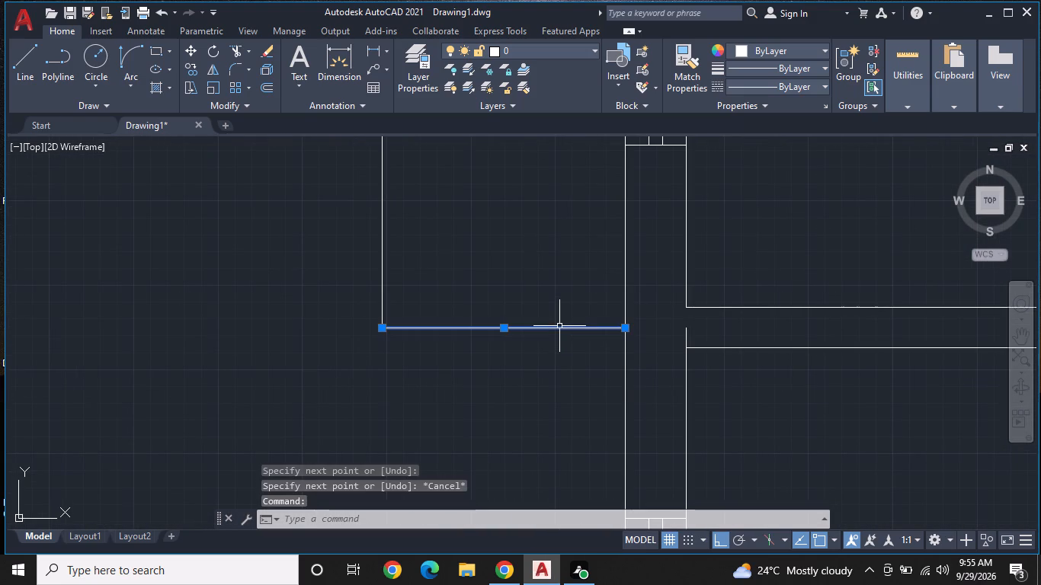
pyautogui.rightClick(559, 326)
pyautogui.press('Escape')
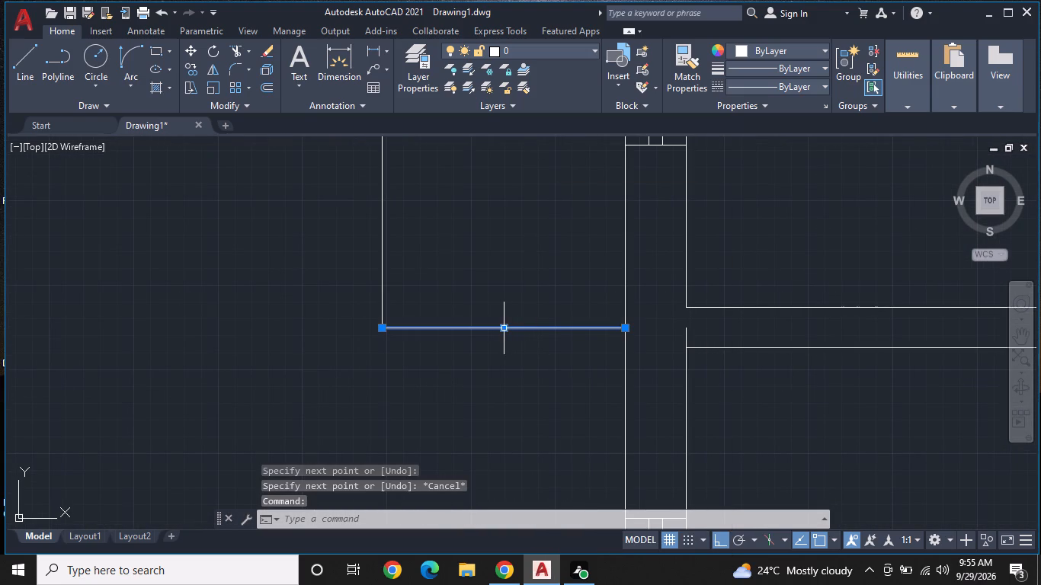
pyautogui.doubleClick(502, 328)
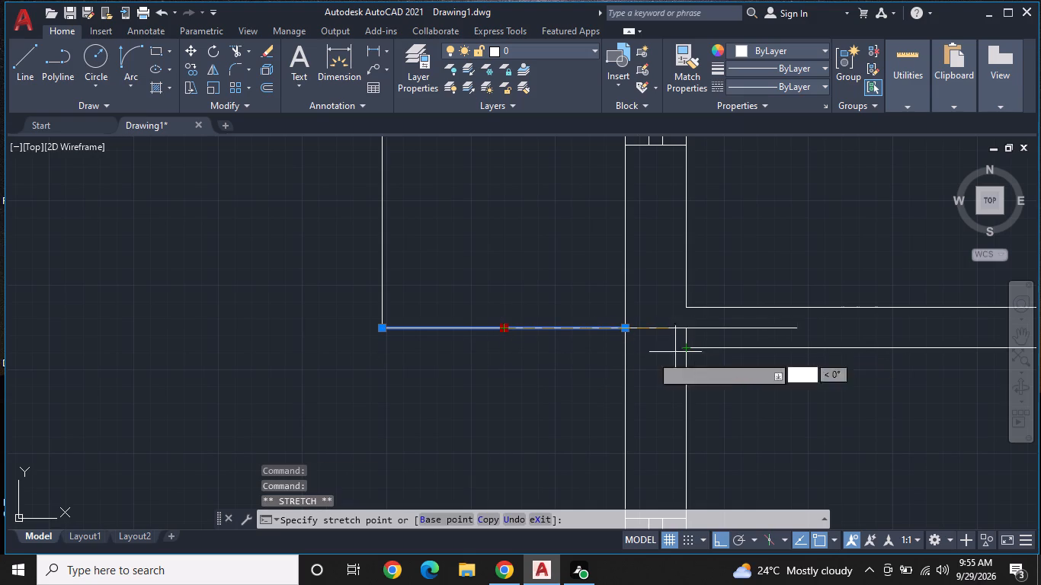
pyautogui.click(502, 347)
pyautogui.press('Escape')
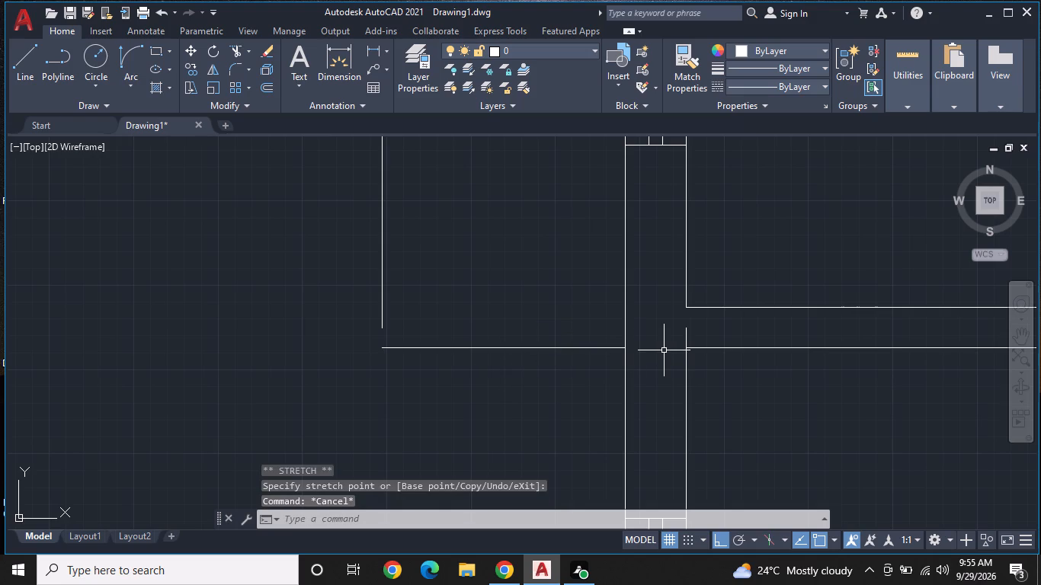
# Trim the short stub of the exterior wall's inner face that sticks up above the shifted wall face.
pyautogui.write('TR')
pyautogui.press('space')
pyautogui.click(686, 335)
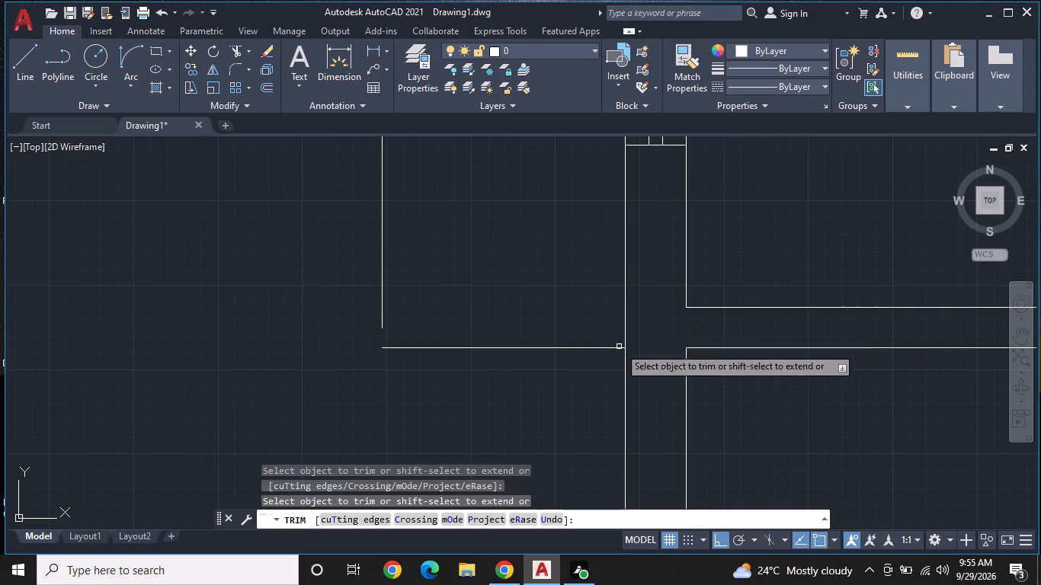
pyautogui.press('Escape')
# Extend the exterior projection's west line down to its moved bottom line.
pyautogui.write('EX')
pyautogui.press('space')
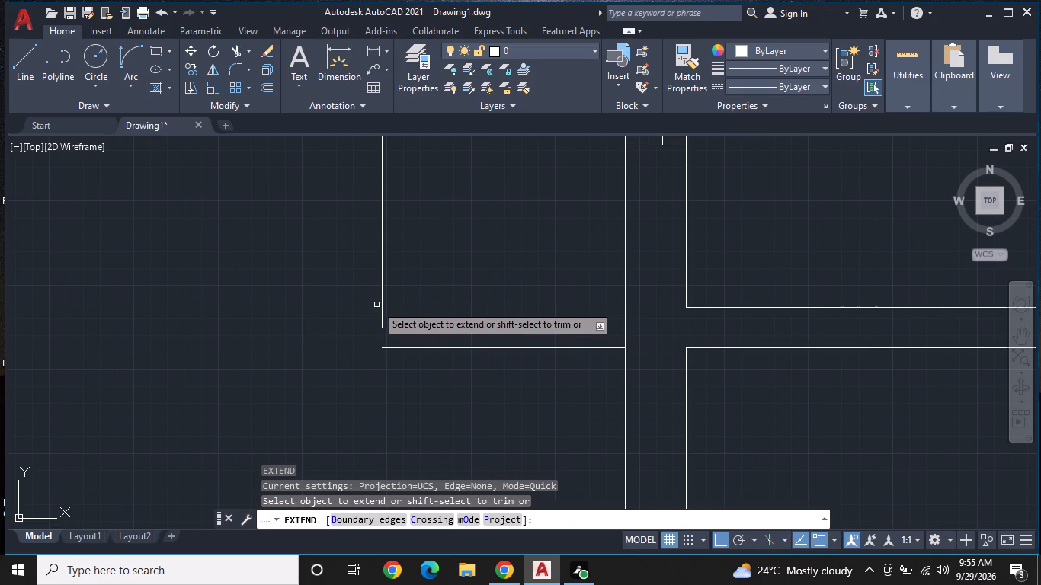
pyautogui.click(383, 302)
pyautogui.press('Escape')
# Offset the exterior projection's bottom line 9" north, into the projection.
pyautogui.scroll(-1, 492, 311)
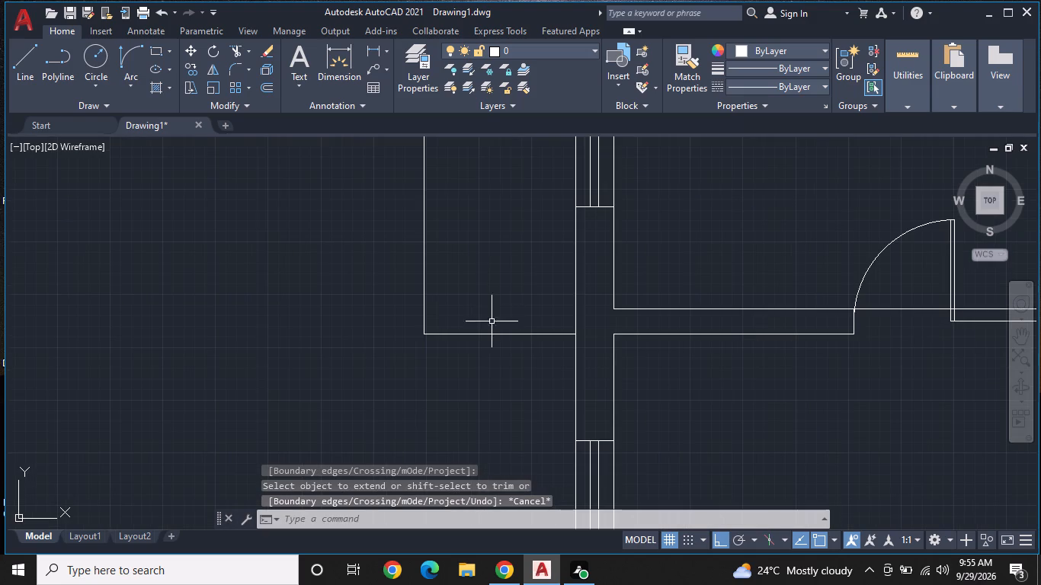
pyautogui.moveTo(491, 329); pyautogui.dragTo(473, 366, button='middle')
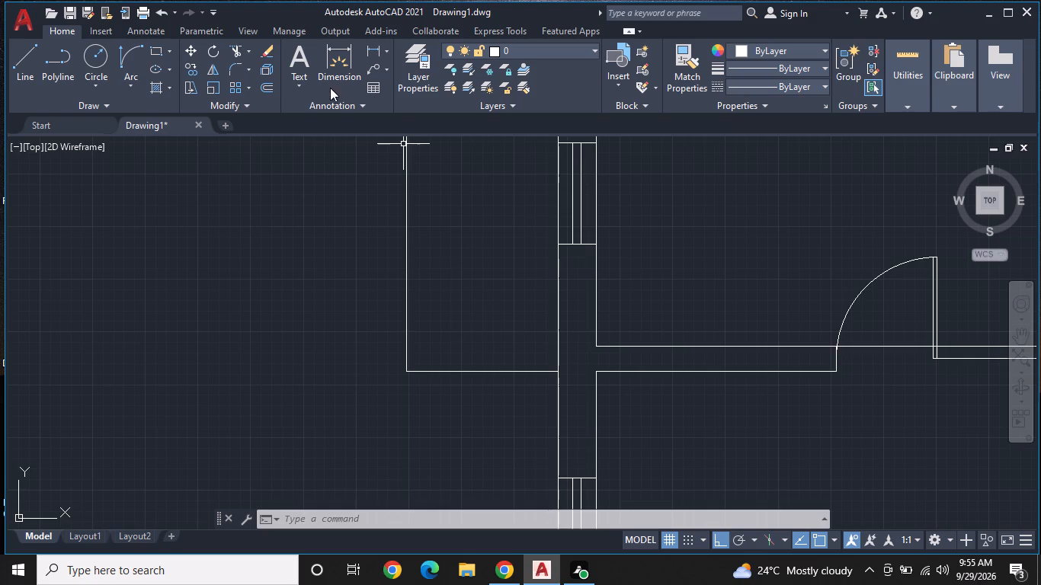
pyautogui.click(272, 82)
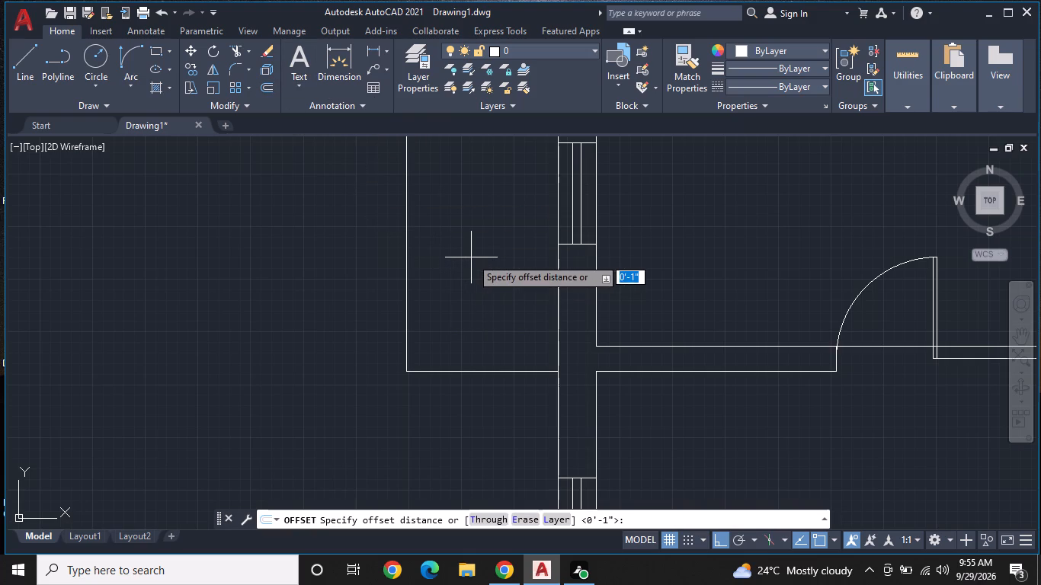
pyautogui.press('9')
pyautogui.hotkey('shift', '"')
pyautogui.press('Return')
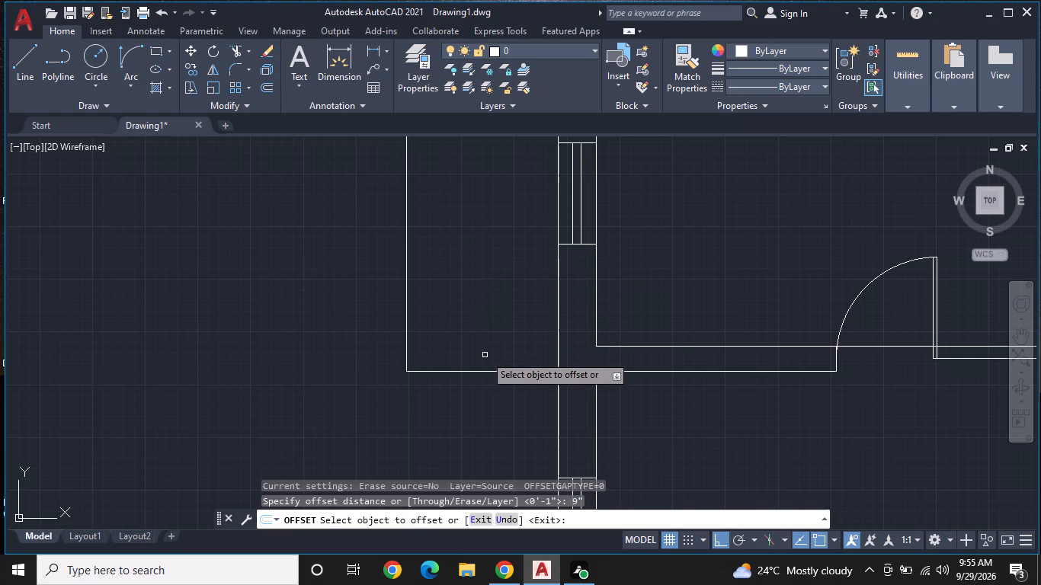
pyautogui.click(487, 370)
pyautogui.doubleClick(494, 307)
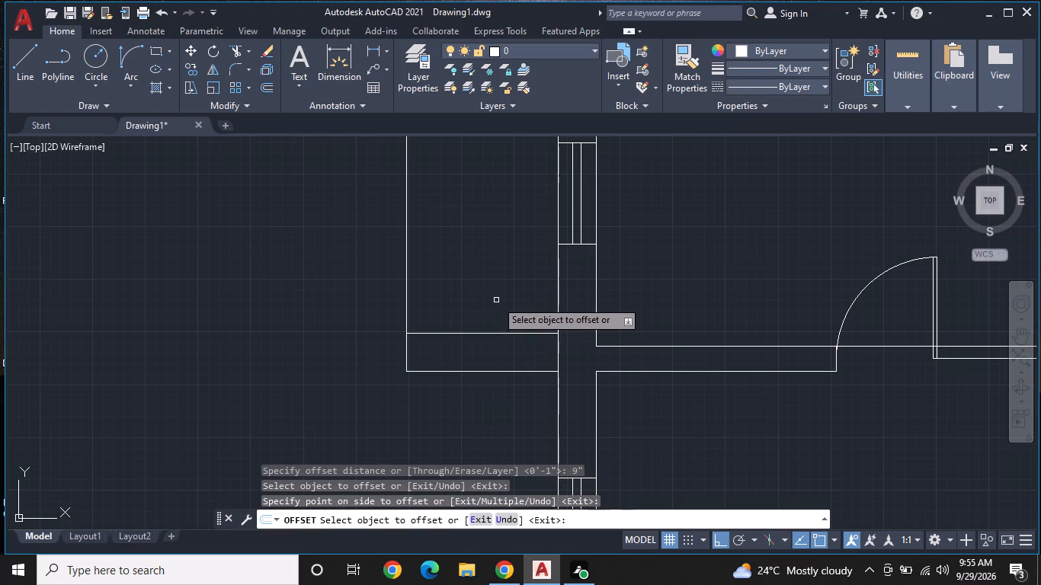
# Offset the exterior projection's west line 9" westward and its top line 9" northward.
pyautogui.moveTo(500, 312); pyautogui.dragTo(504, 378, button='middle')
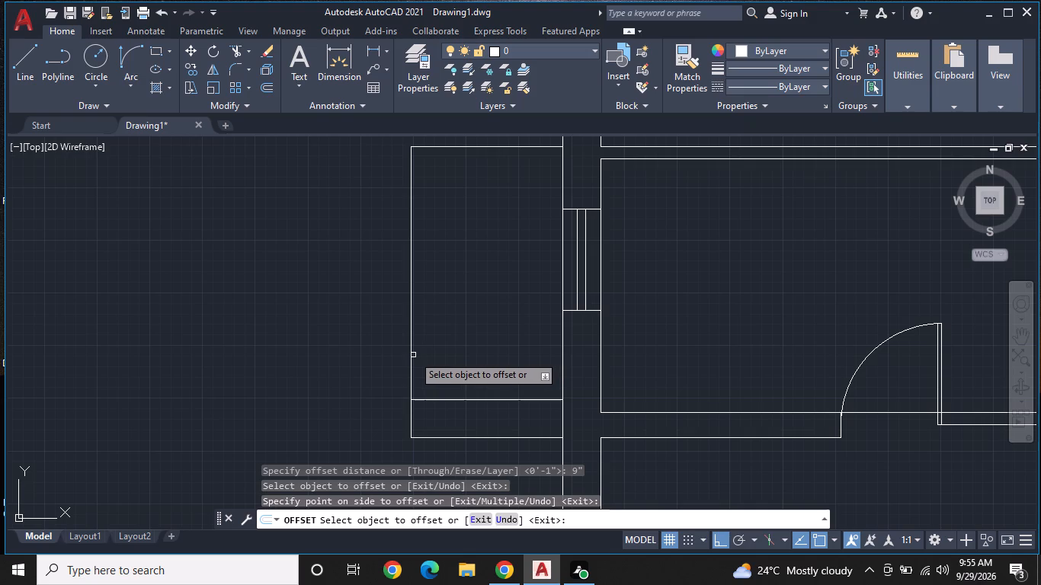
pyautogui.click(412, 356)
pyautogui.click(348, 356)
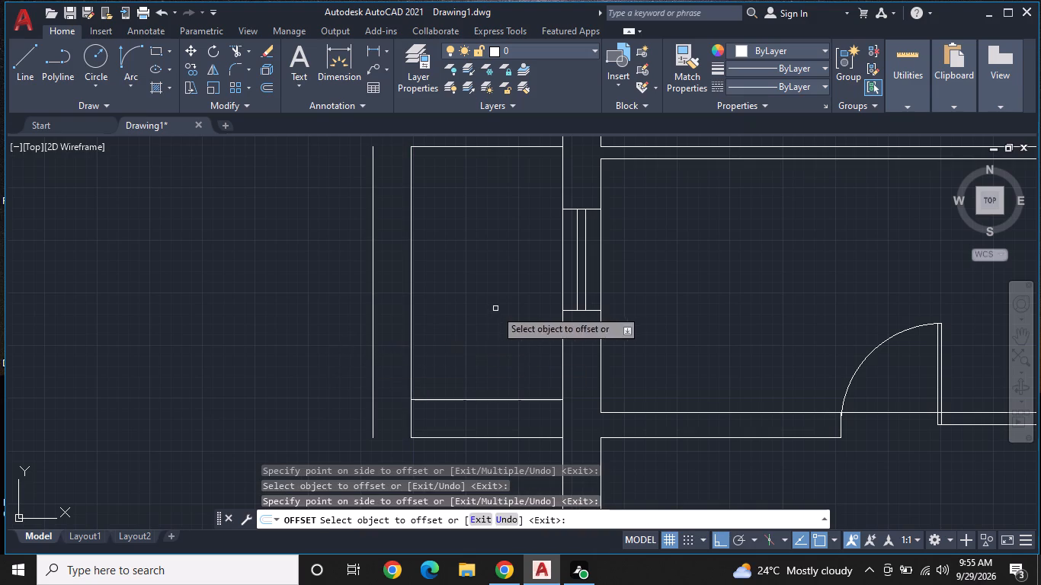
pyautogui.moveTo(495, 316); pyautogui.dragTo(495, 430, button='middle')
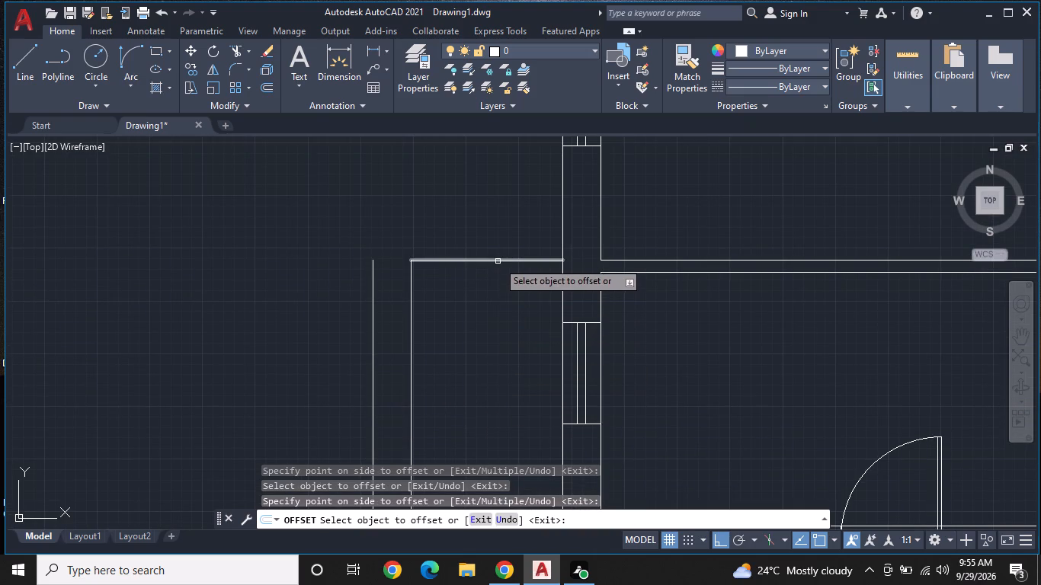
pyautogui.doubleClick(498, 261)
pyautogui.click(501, 224)
pyautogui.scroll(-1, 524, 322)
pyautogui.moveTo(521, 335); pyautogui.dragTo(530, 288, button='middle')
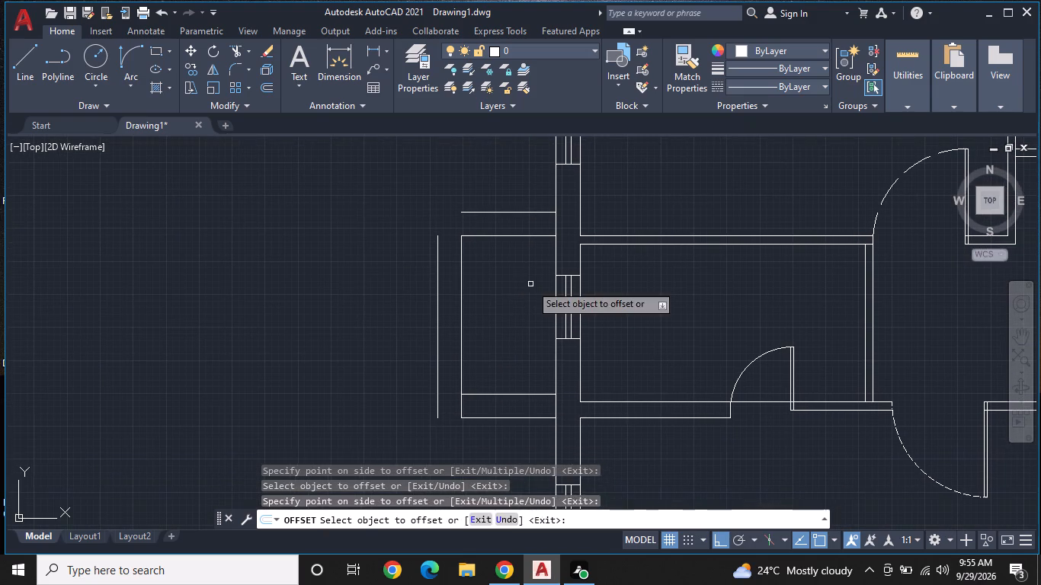
pyautogui.press('Escape')
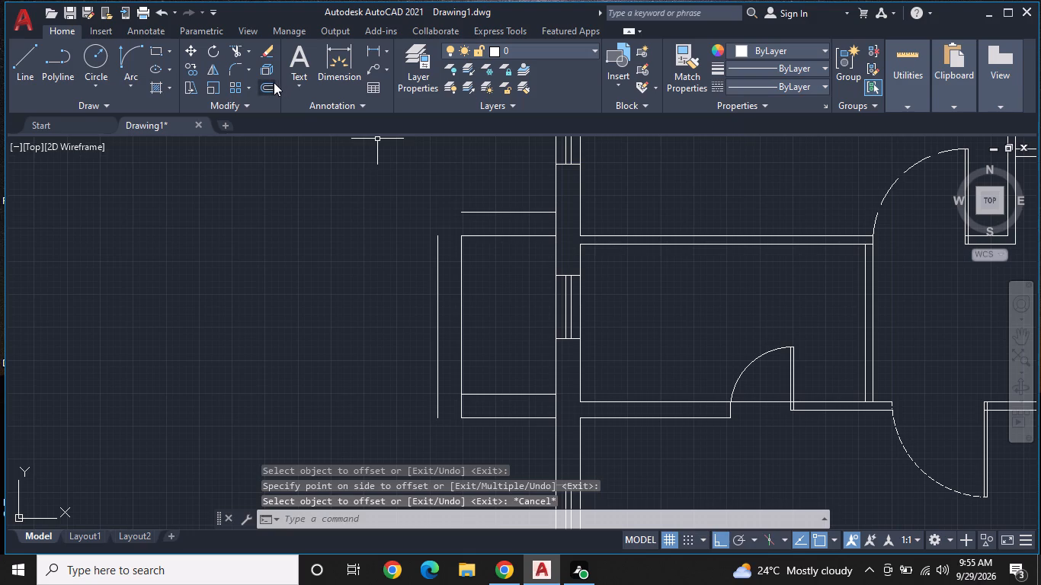
# Join the projection's outer west line to its outer bottom and top lines with zero-radius fillets, closing both corners.
pyautogui.click(269, 84)
pyautogui.press('space')
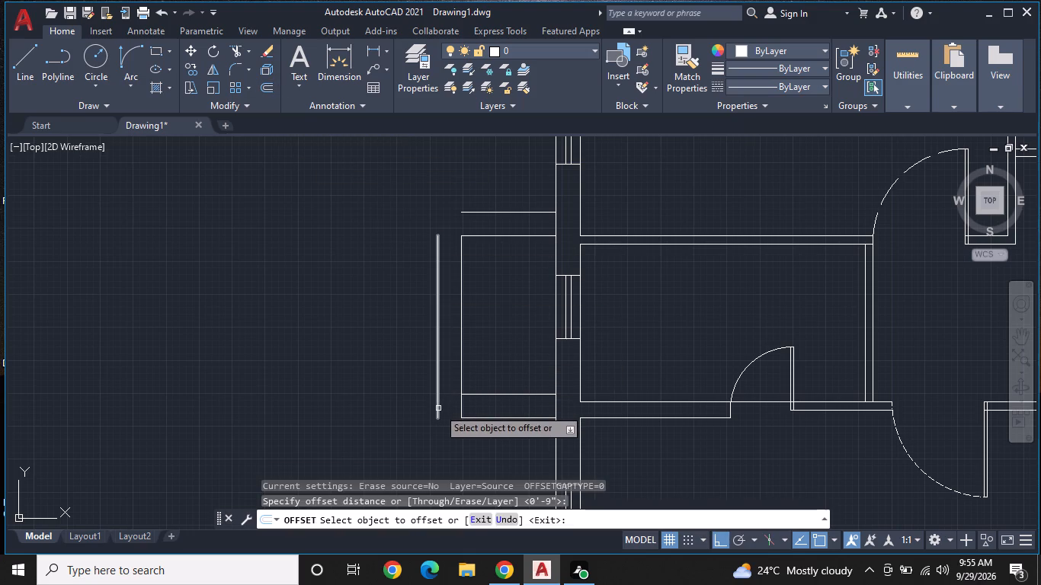
pyautogui.click(229, 62)
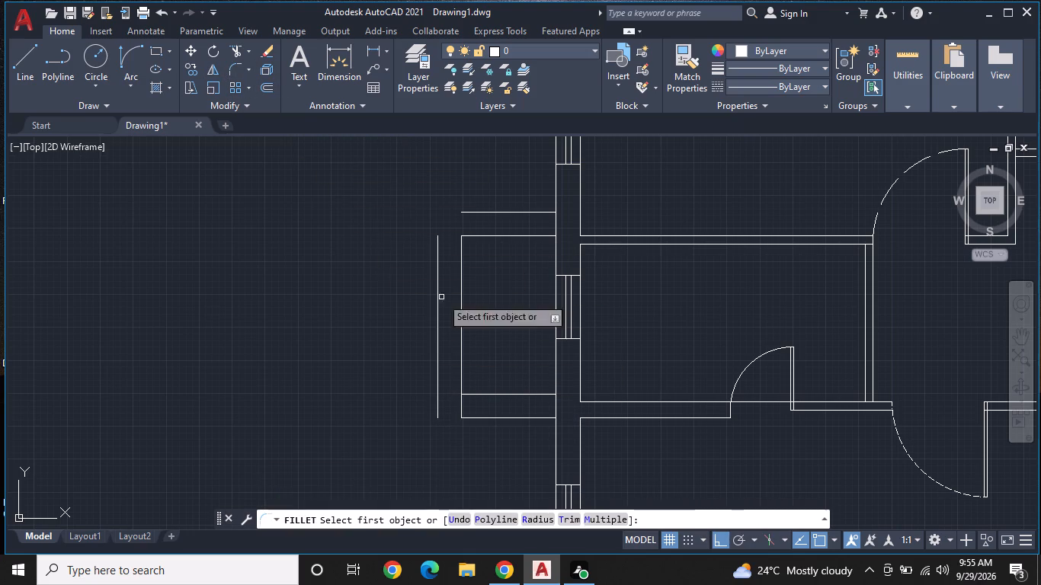
pyautogui.click(437, 412)
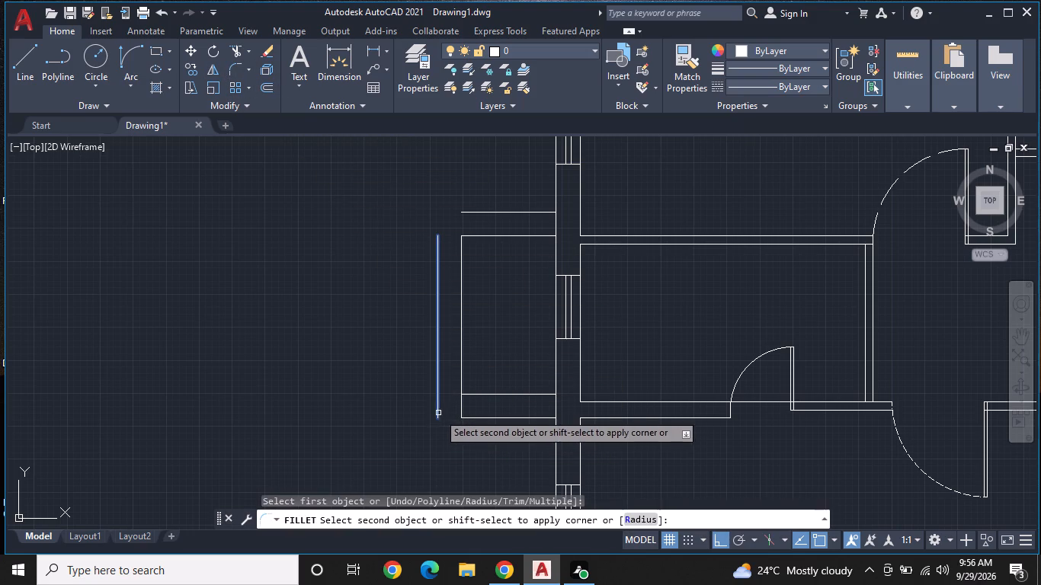
pyautogui.click(482, 419)
pyautogui.press('space')
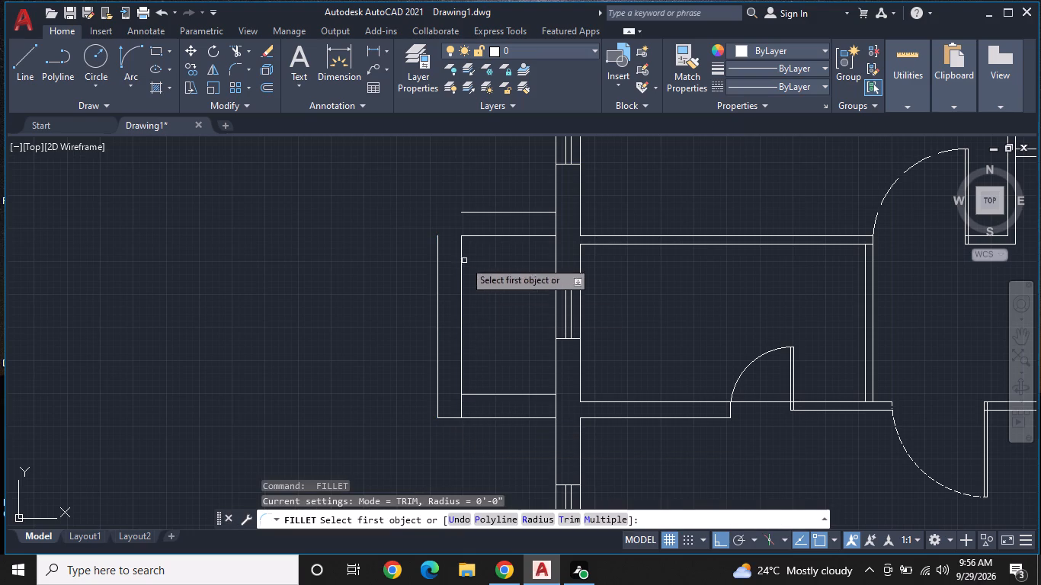
pyautogui.click(434, 240)
pyautogui.doubleClick(439, 236)
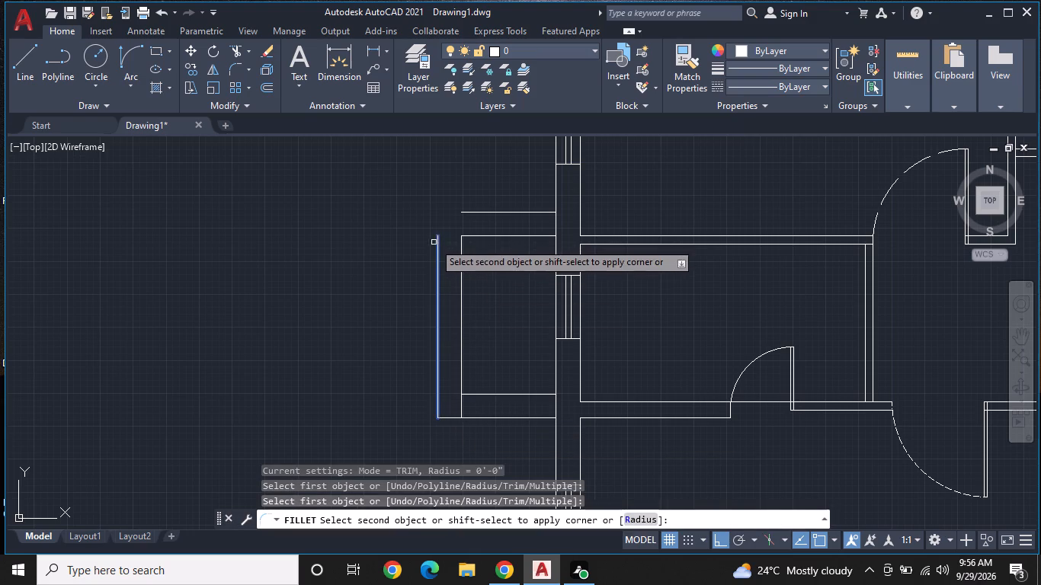
pyautogui.click(475, 211)
# Trim the stub of the projection's inner west line that extends below the inner bottom line.
pyautogui.moveTo(526, 346); pyautogui.dragTo(526, 330, button='middle')
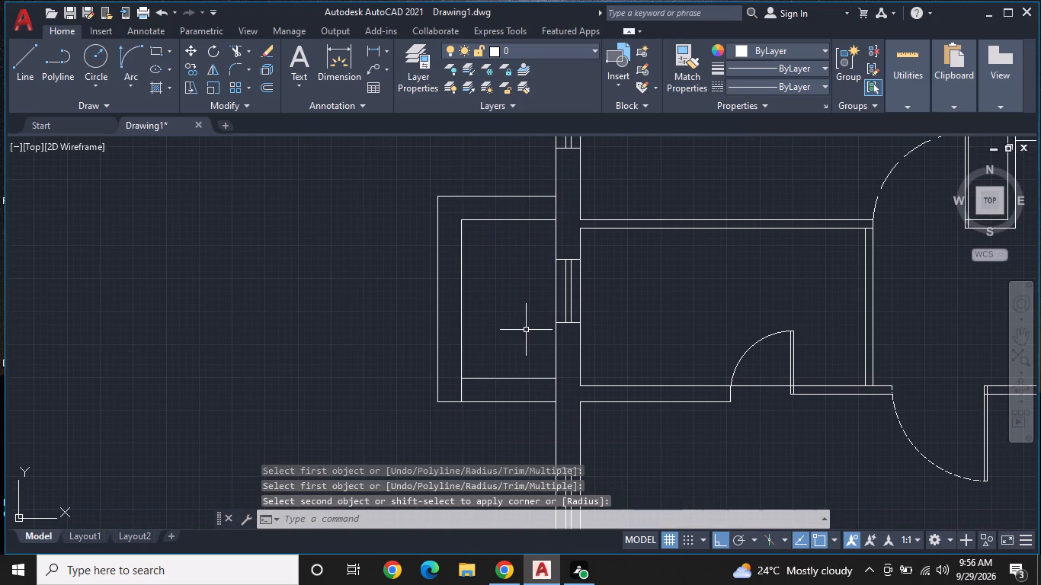
pyautogui.press('t')
pyautogui.write('R')
pyautogui.press('space')
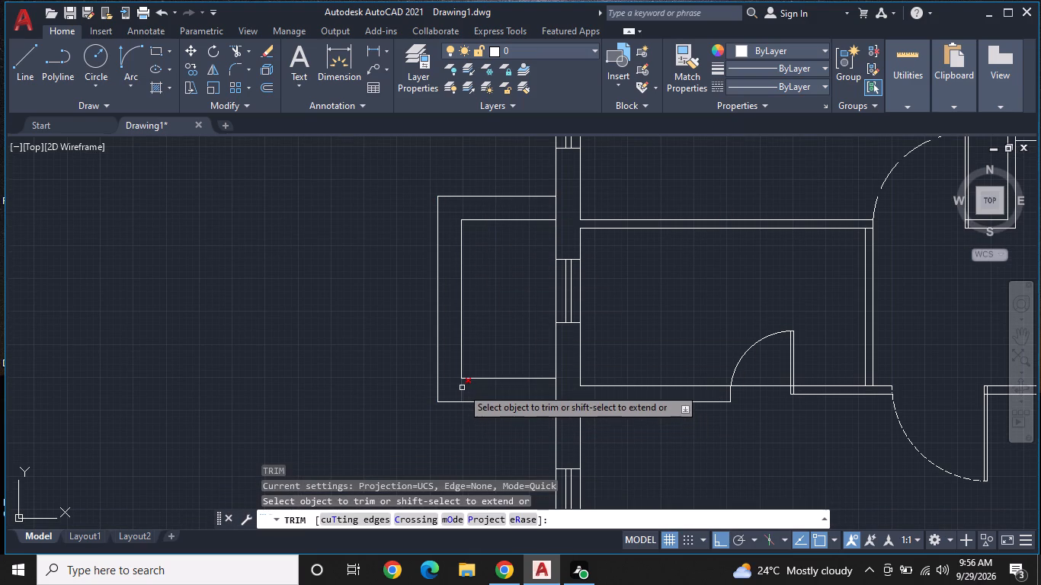
pyautogui.click(462, 388)
pyautogui.press('Escape')
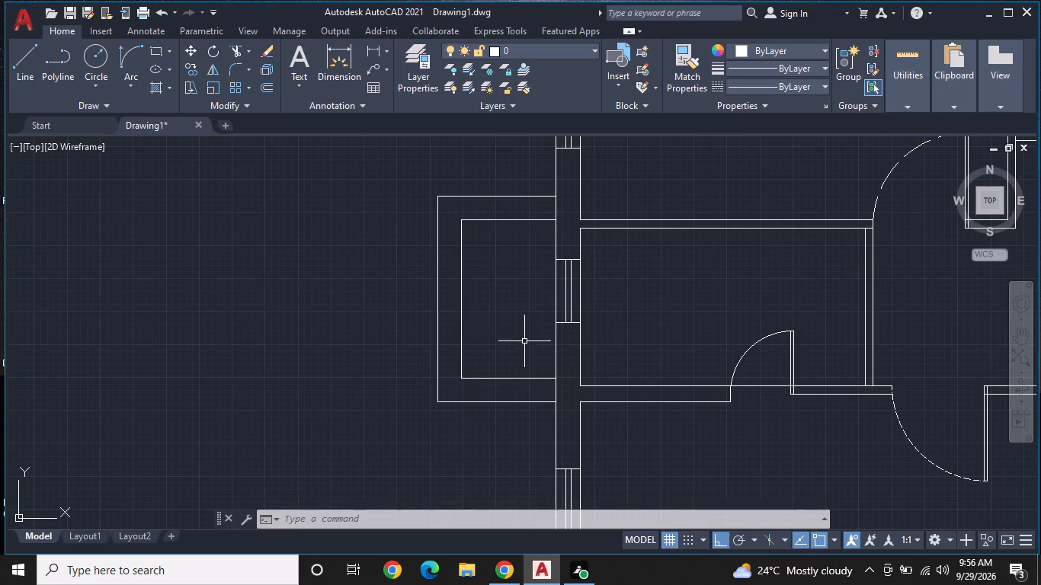
# Draw a rectangle about 1'-6" wide by 1'-8" tall from the northeast inner corner of the projection.
pyautogui.moveTo(529, 316); pyautogui.dragTo(528, 340, button='middle')
pyautogui.scroll(1, 527, 340)
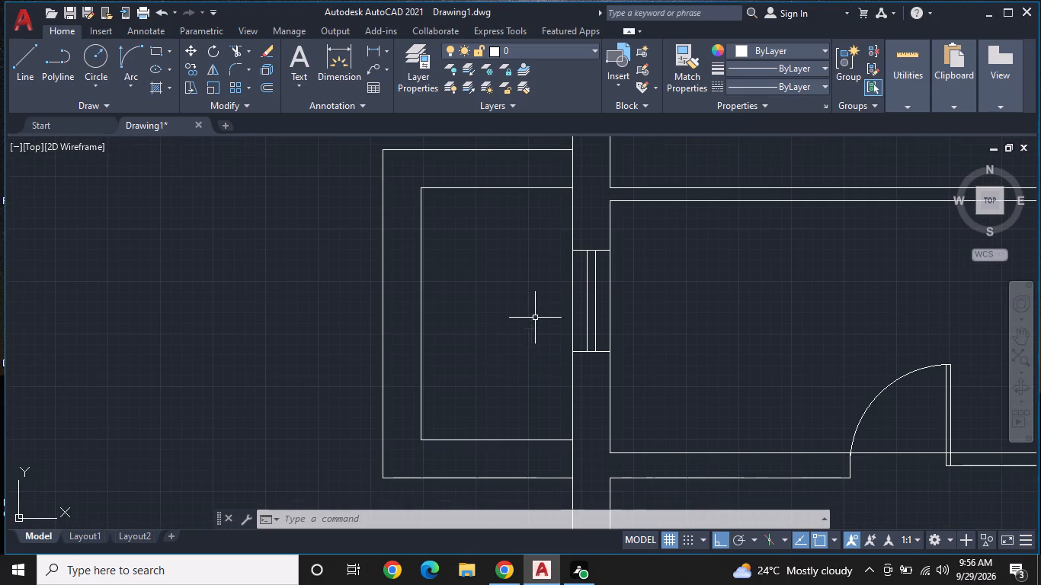
pyautogui.click(155, 51)
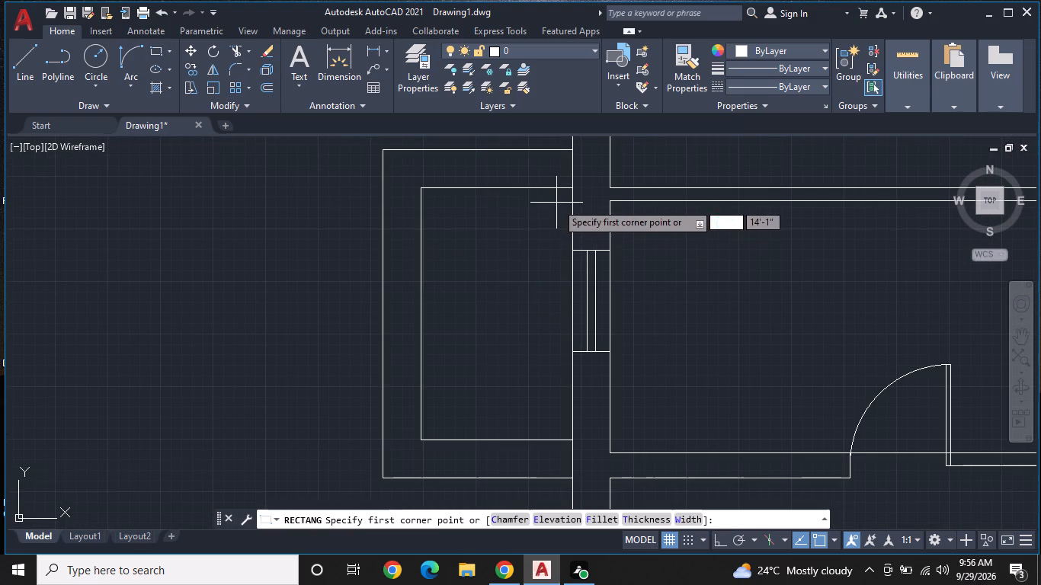
pyautogui.click(572, 190)
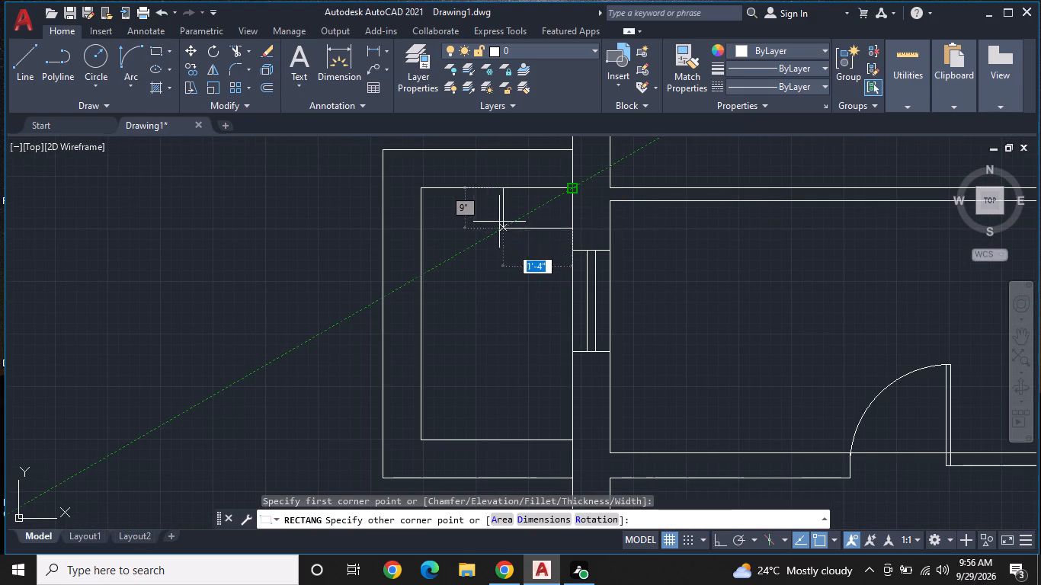
pyautogui.click(496, 271)
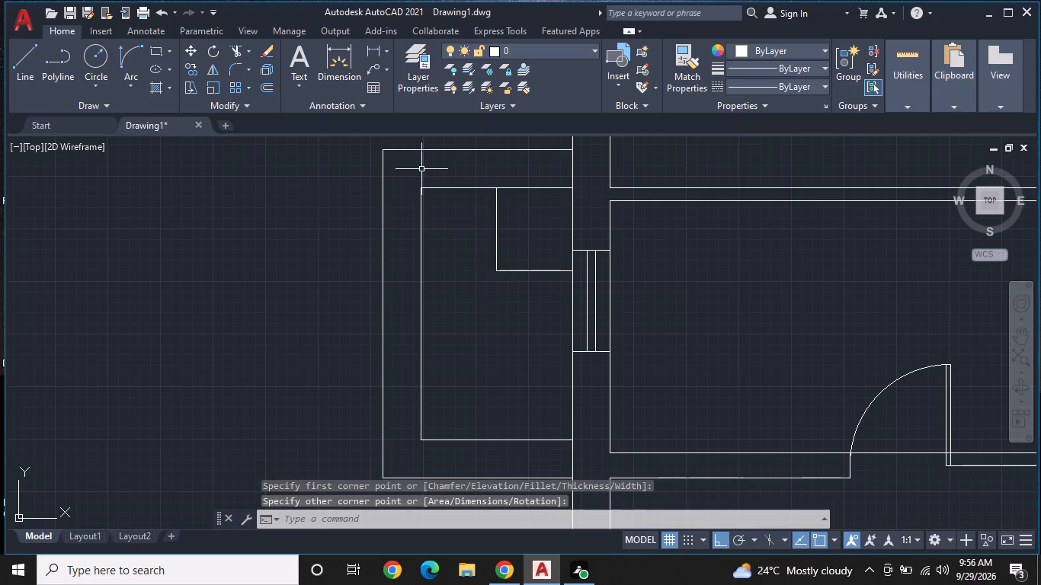
# Draw a small rectangle about 7" by 7" centrally inside the rectangle at the projection's northeast corner.
pyautogui.press('space')
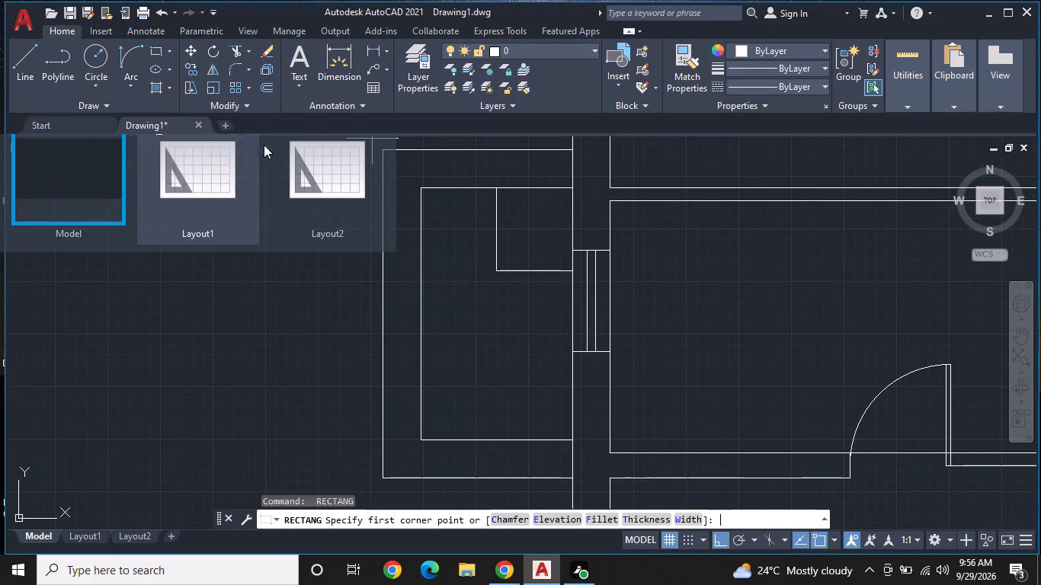
pyautogui.click(522, 214)
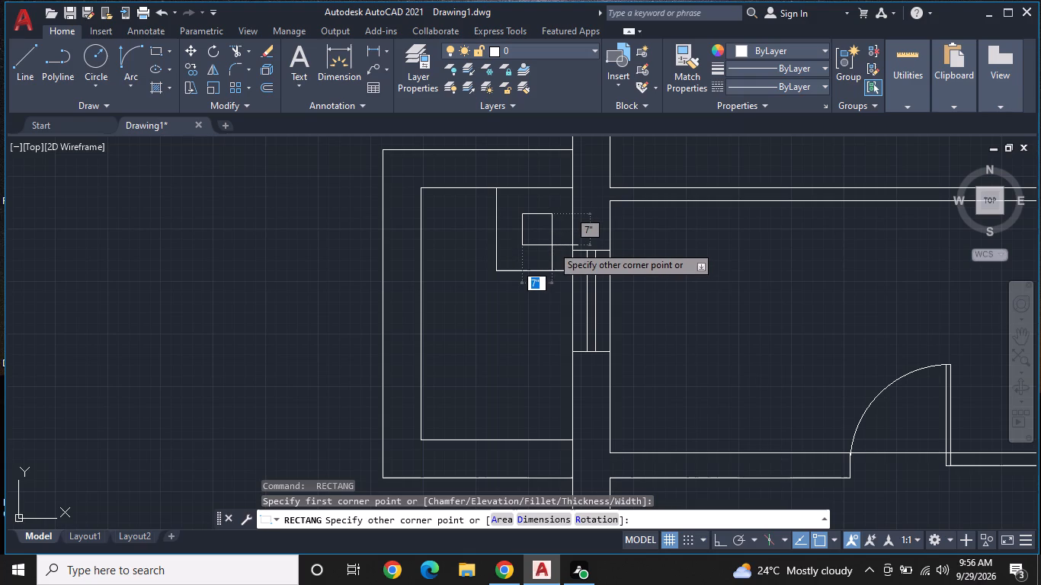
pyautogui.click(552, 245)
pyautogui.press('space')
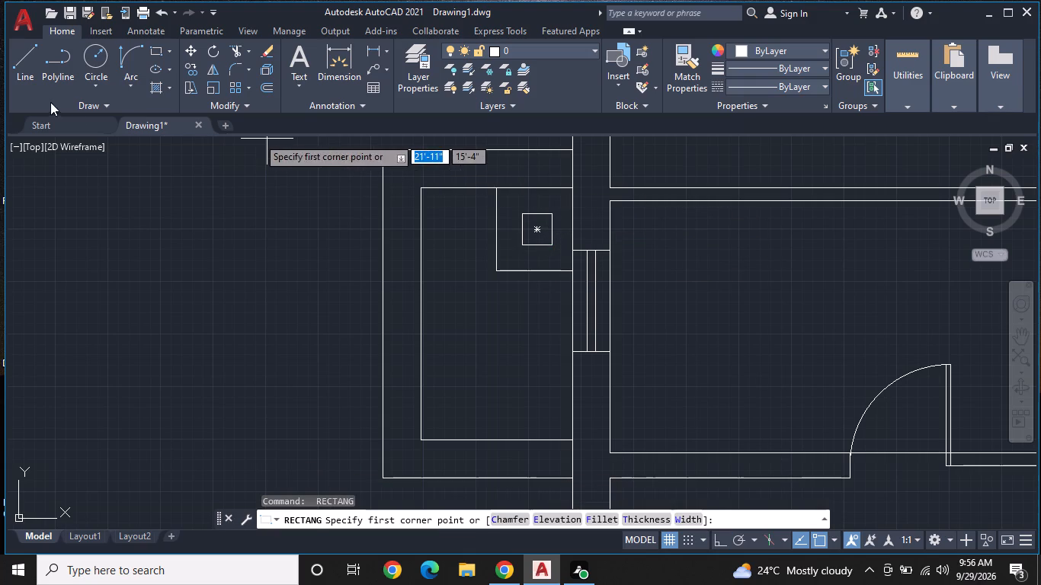
# Draw four diagonal lines connecting each corner of the small inner square to the matching corner of the surrounding rectangle.
pyautogui.click(19, 53)
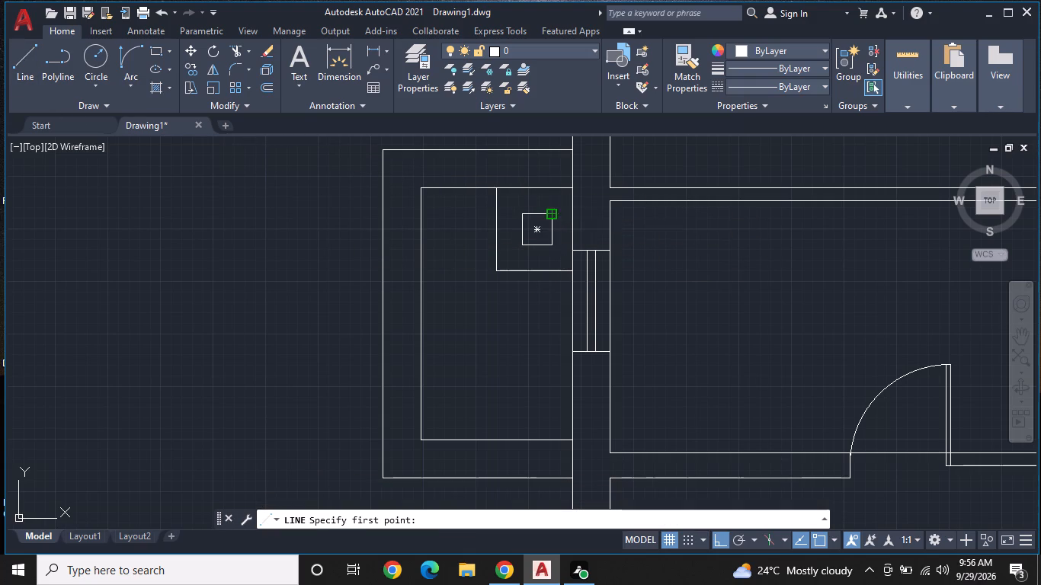
pyautogui.click(556, 211)
pyautogui.click(576, 187)
pyautogui.press('space')
pyautogui.press('space')
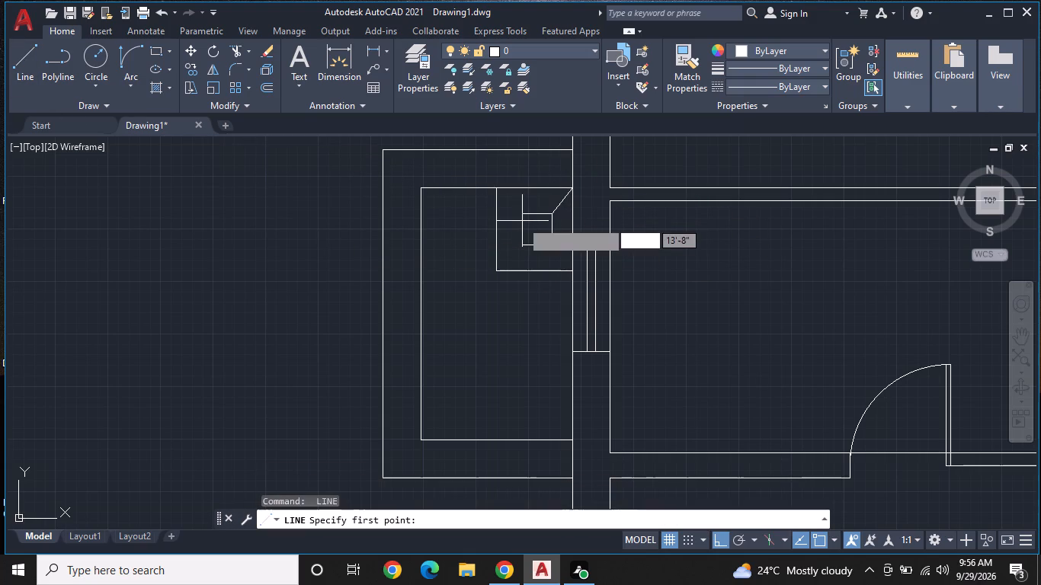
pyautogui.click(524, 215)
pyautogui.click(493, 190)
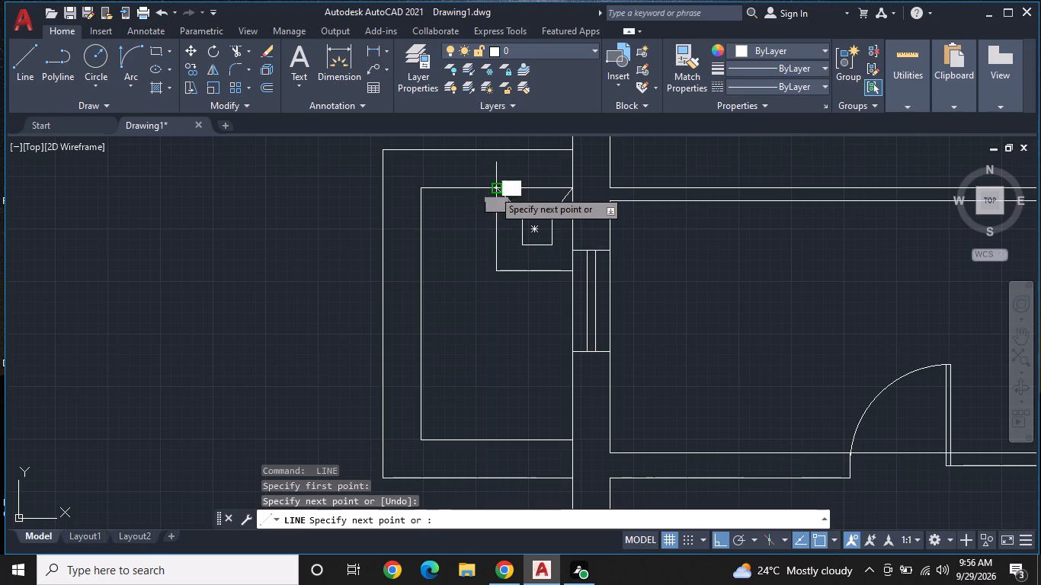
pyautogui.press('space')
pyautogui.press('space')
pyautogui.click(524, 246)
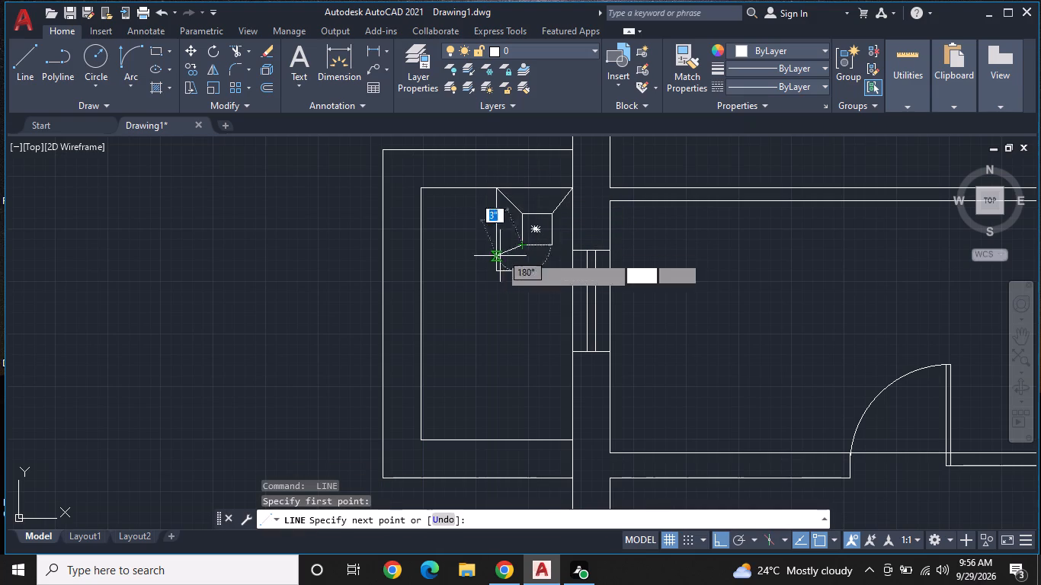
pyautogui.click(493, 268)
pyautogui.press('space')
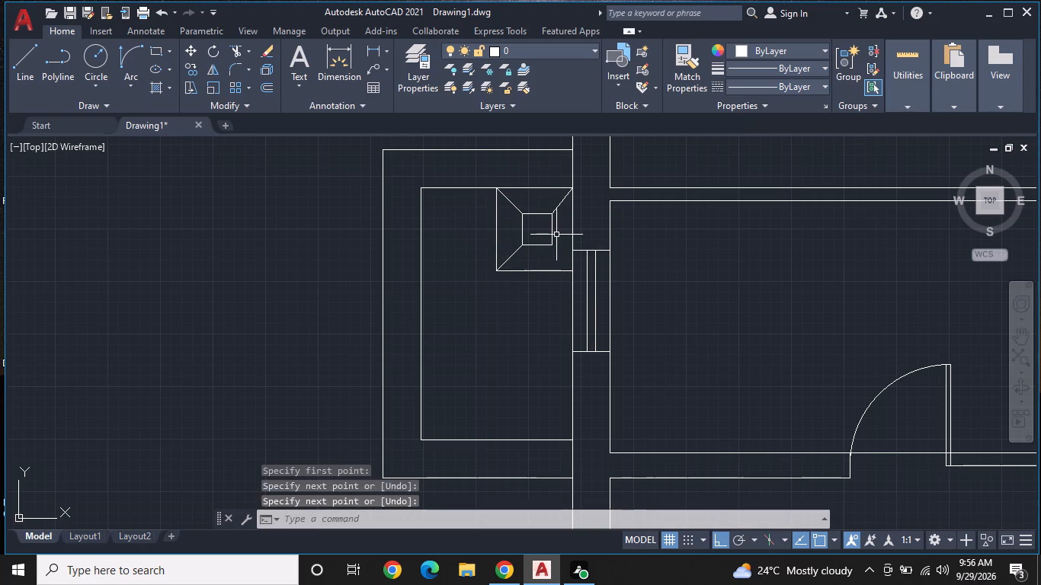
pyautogui.press('space')
pyautogui.click(549, 246)
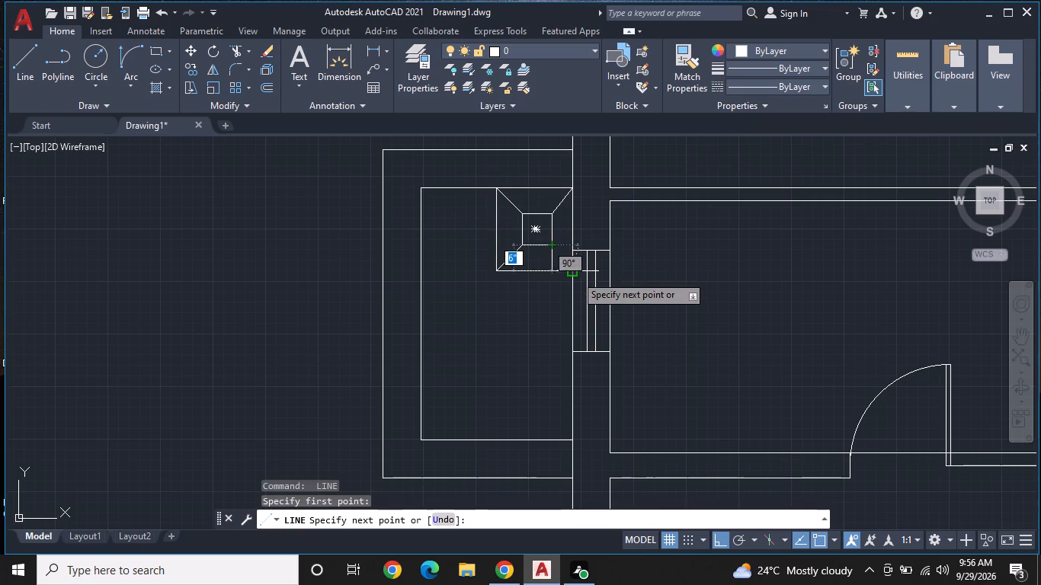
pyautogui.click(575, 275)
pyautogui.press('space')
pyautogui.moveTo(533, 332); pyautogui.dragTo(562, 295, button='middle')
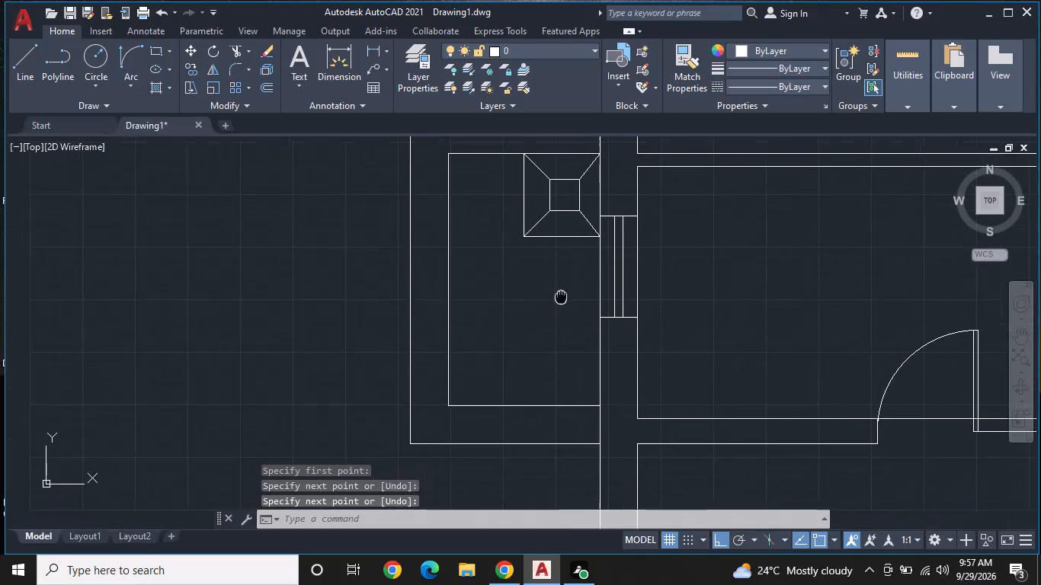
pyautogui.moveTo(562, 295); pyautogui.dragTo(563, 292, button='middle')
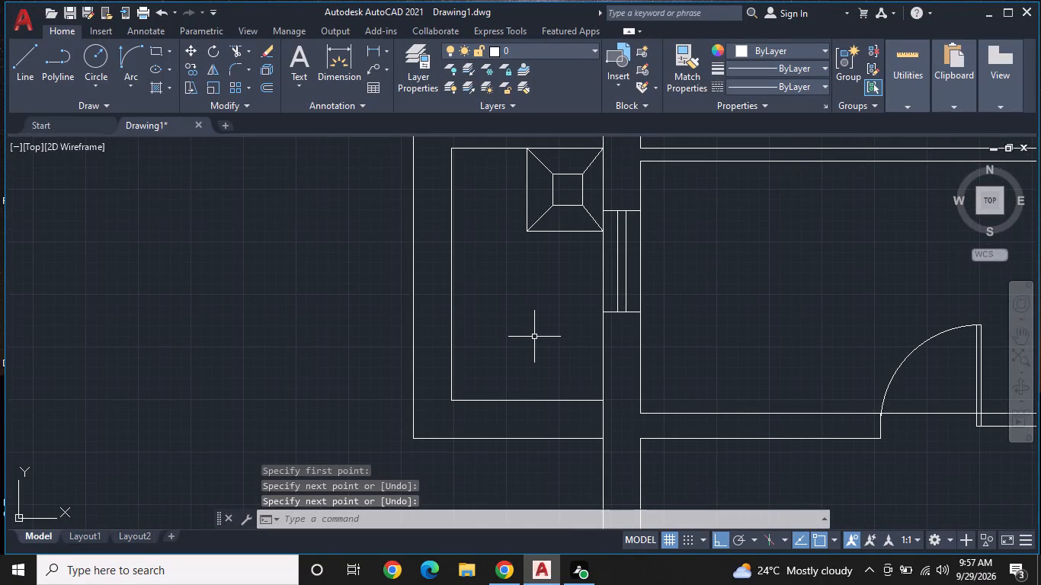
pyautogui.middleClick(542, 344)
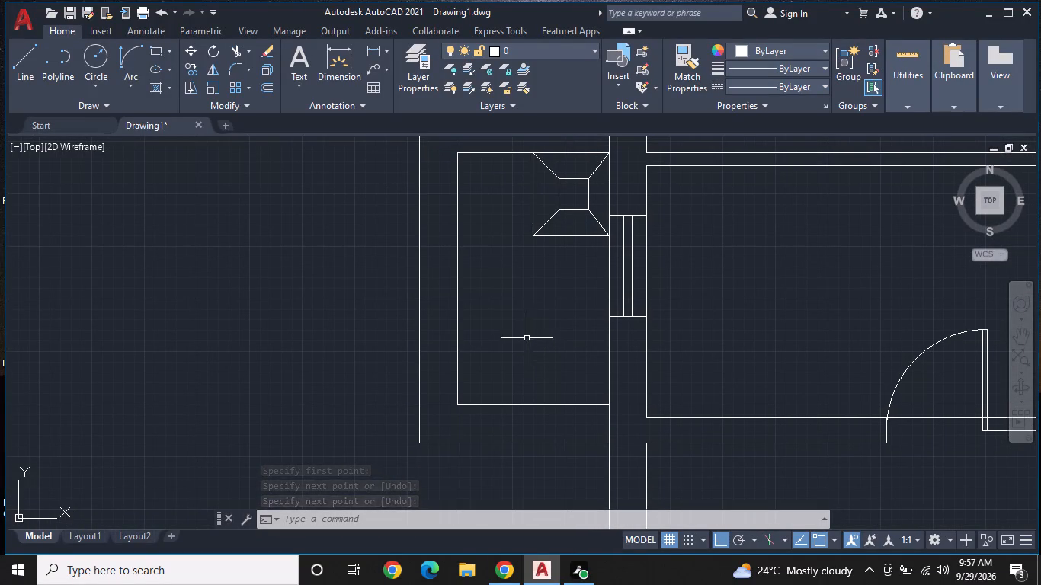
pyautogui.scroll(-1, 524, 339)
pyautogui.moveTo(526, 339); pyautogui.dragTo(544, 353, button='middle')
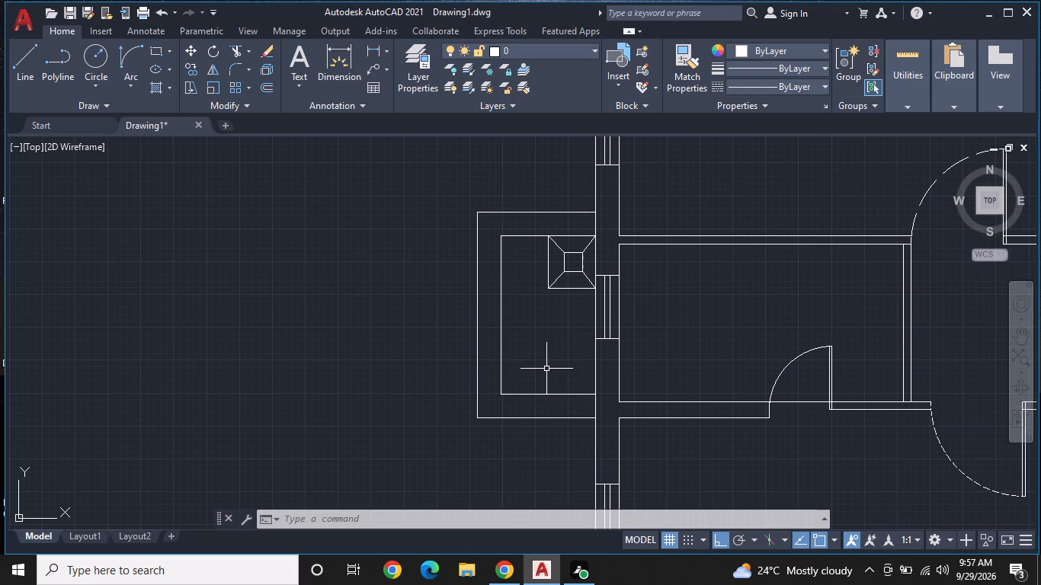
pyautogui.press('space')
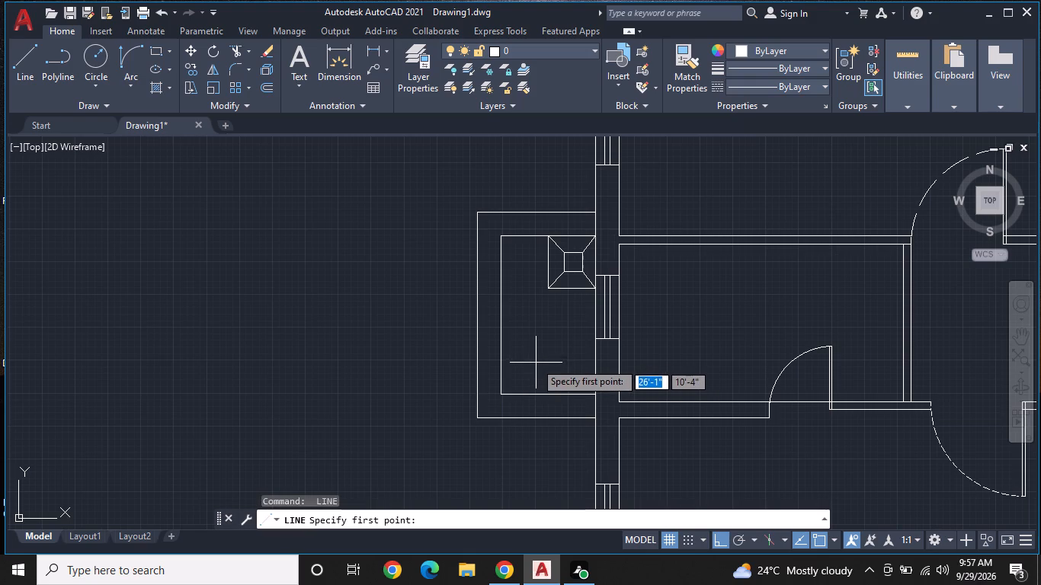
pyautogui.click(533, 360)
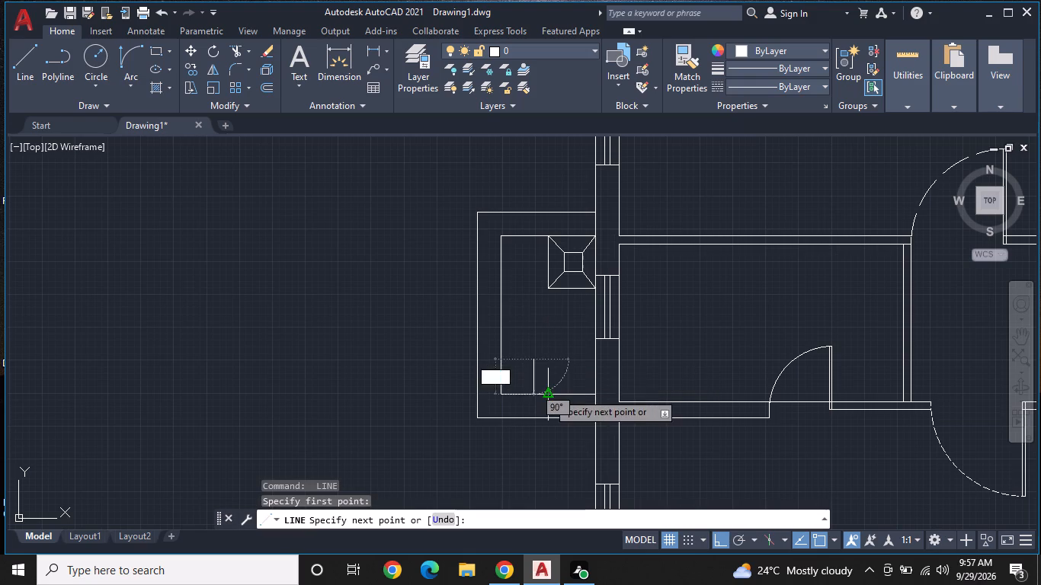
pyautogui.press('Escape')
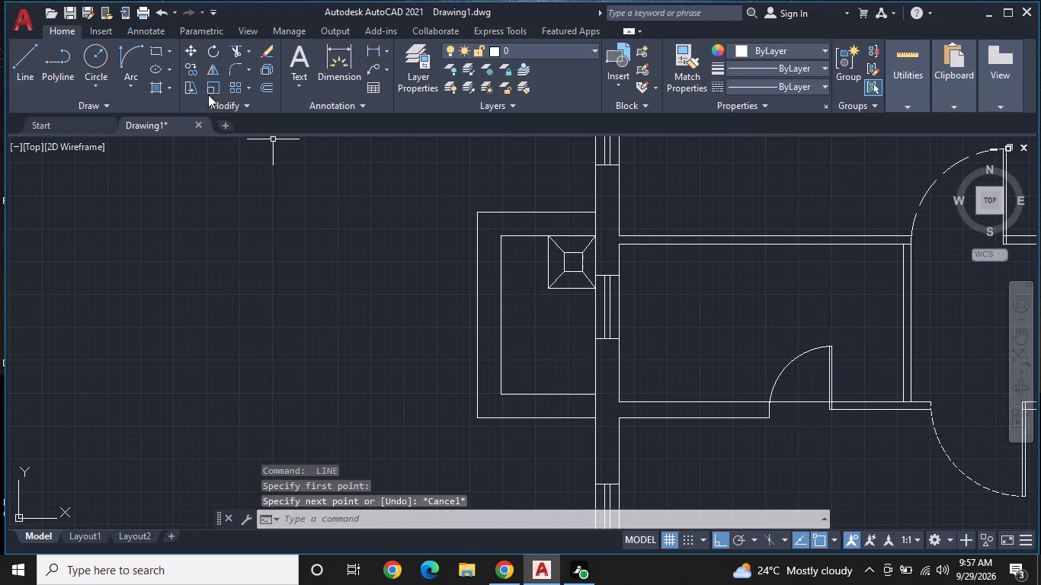
# Draw a small, nearly square rectangle near the middle of the projection's south end, just above its inner bottom line.
pyautogui.click(152, 49)
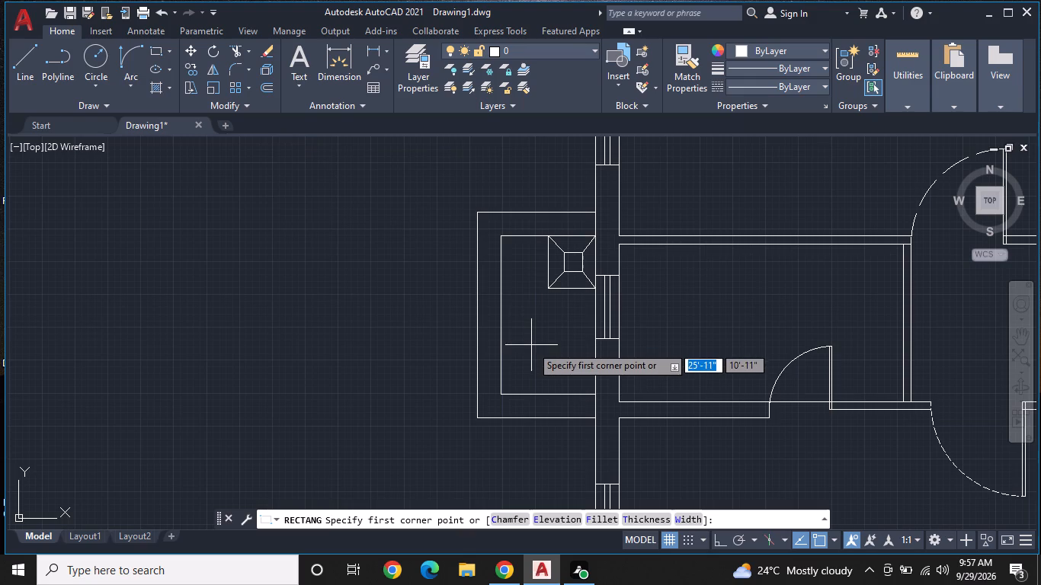
pyautogui.click(534, 360)
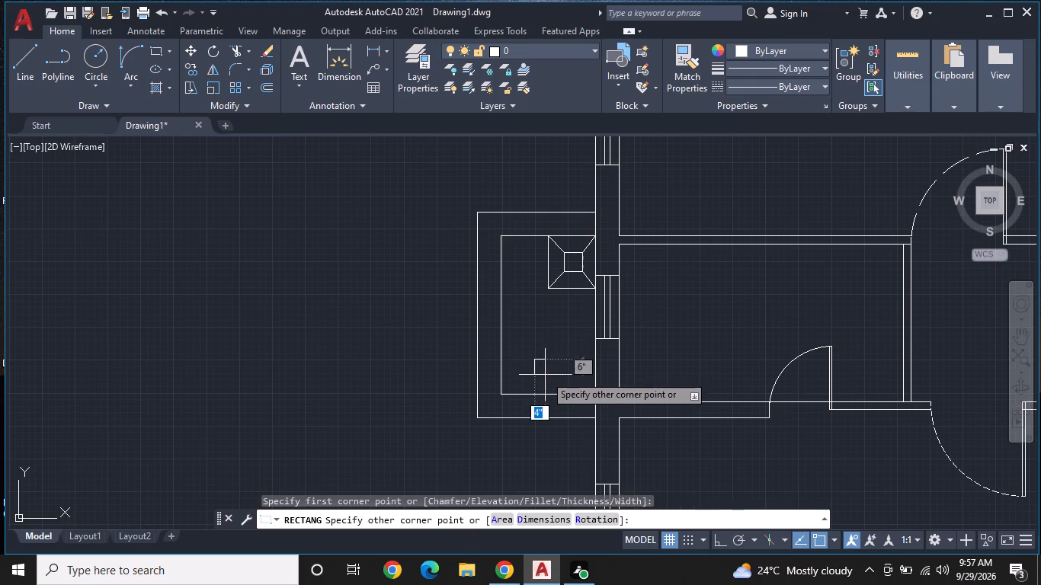
pyautogui.click(556, 384)
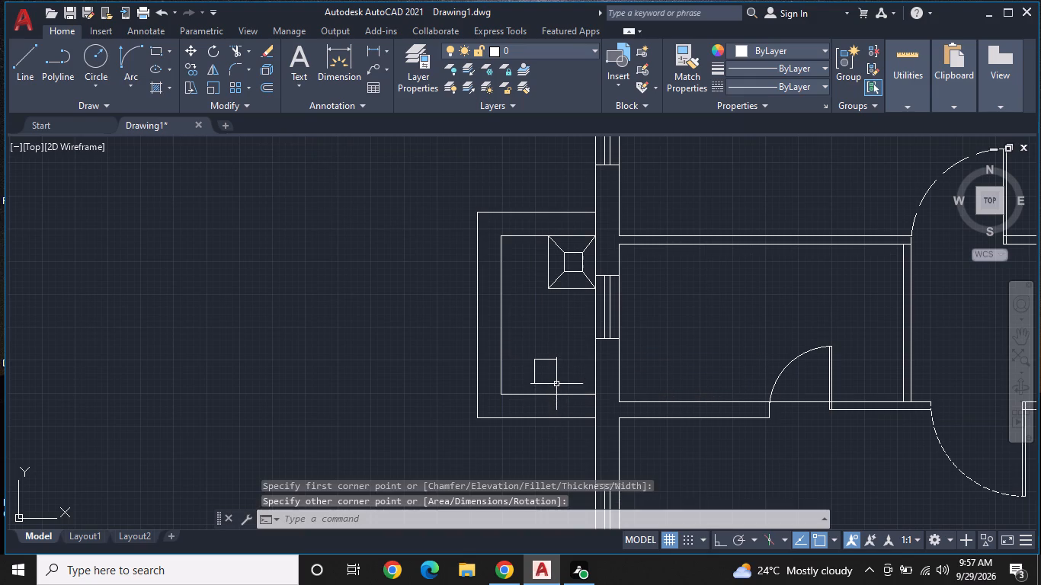
# Draw a rectangle about 3' by 1'-5" from the projection's southeast inner corner to its inner west line, around the small rectangle.
pyautogui.moveTo(578, 372); pyautogui.dragTo(580, 360, button='middle')
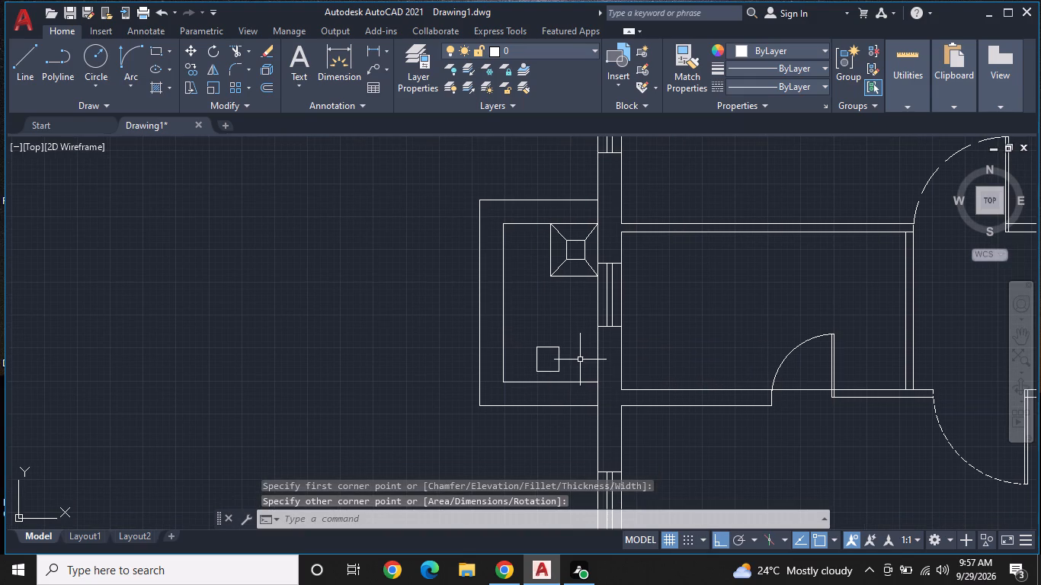
pyautogui.press('space')
pyautogui.click(601, 383)
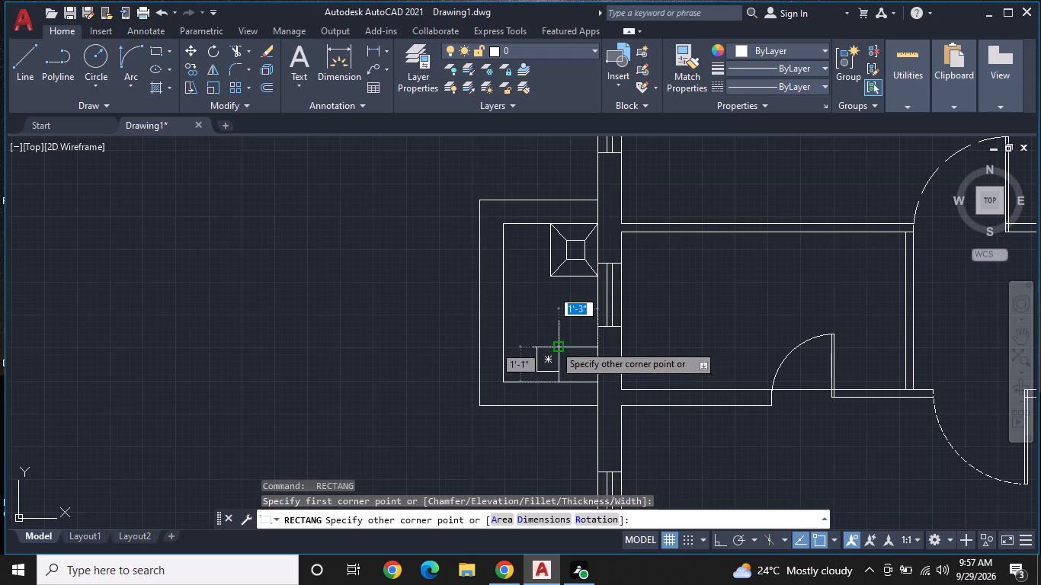
pyautogui.click(504, 337)
# Draw four diagonal lines connecting the small rectangle's corners to the surrounding rectangle's corners at the projection's south end.
pyautogui.press('space')
pyautogui.scroll(1, 566, 370)
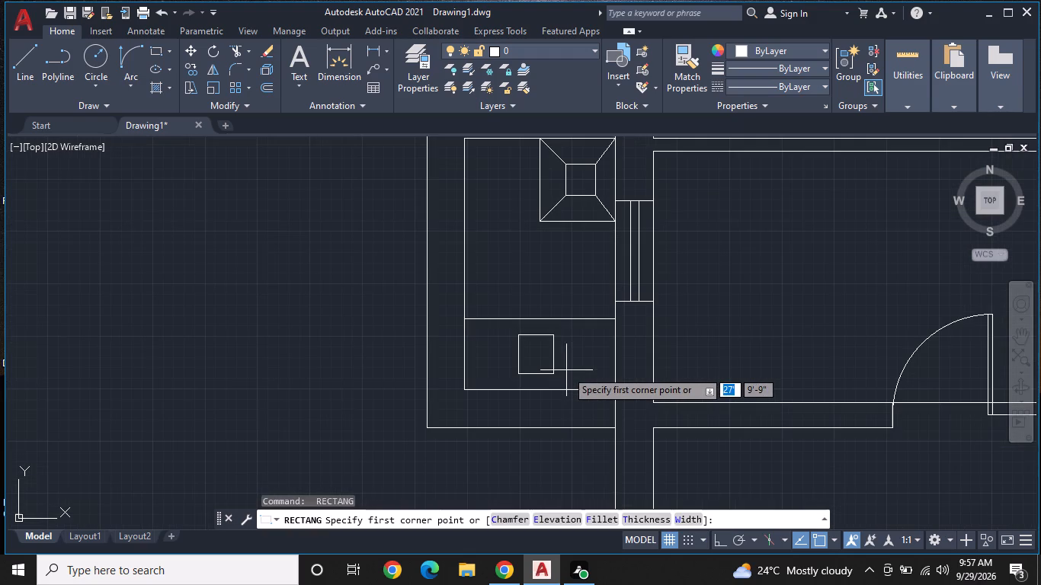
pyautogui.press('space')
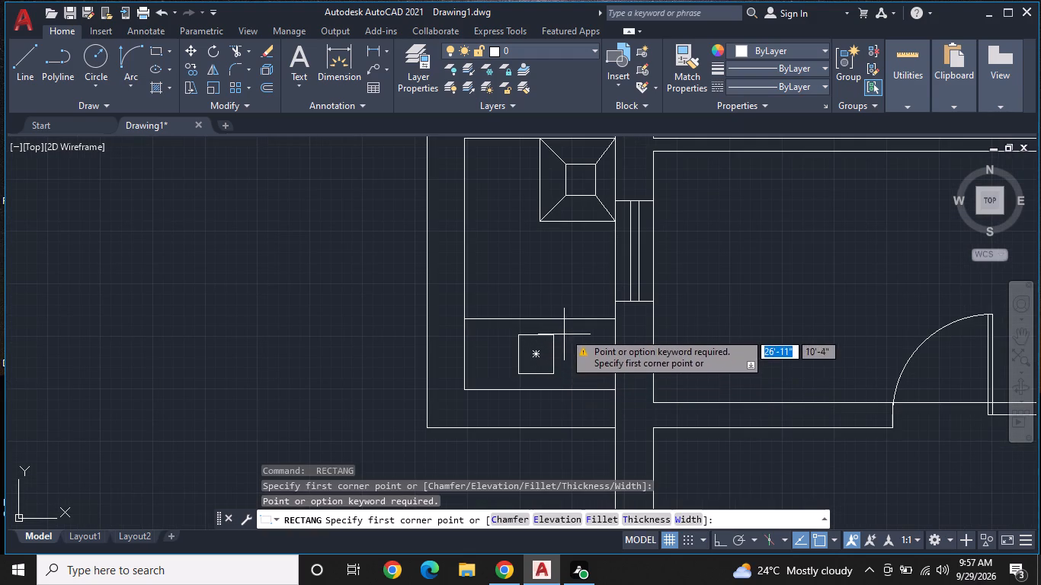
pyautogui.click(21, 61)
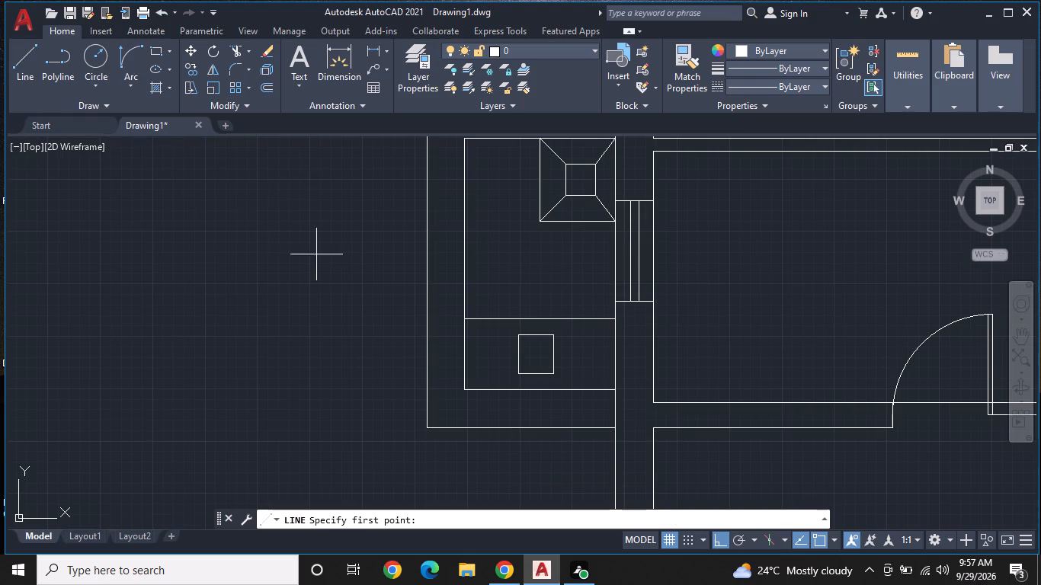
pyautogui.click(551, 336)
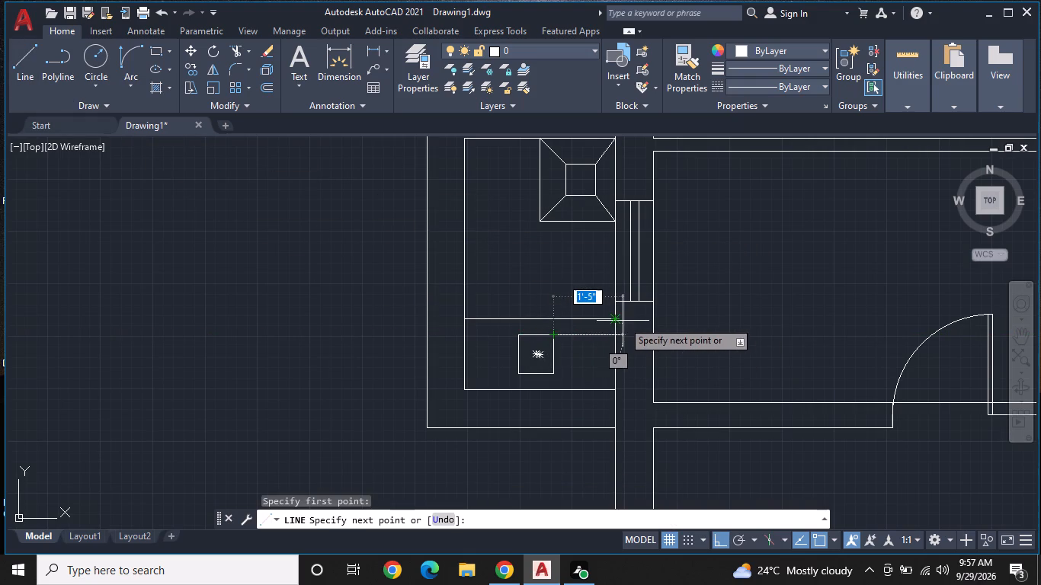
pyautogui.click(614, 320)
pyautogui.press('space')
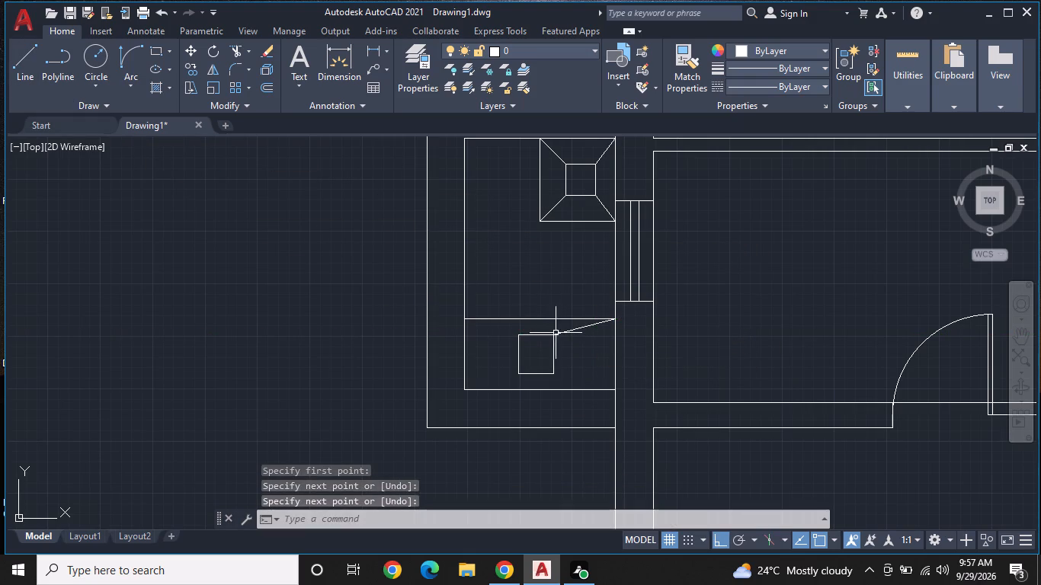
pyautogui.press('space')
pyautogui.click(519, 335)
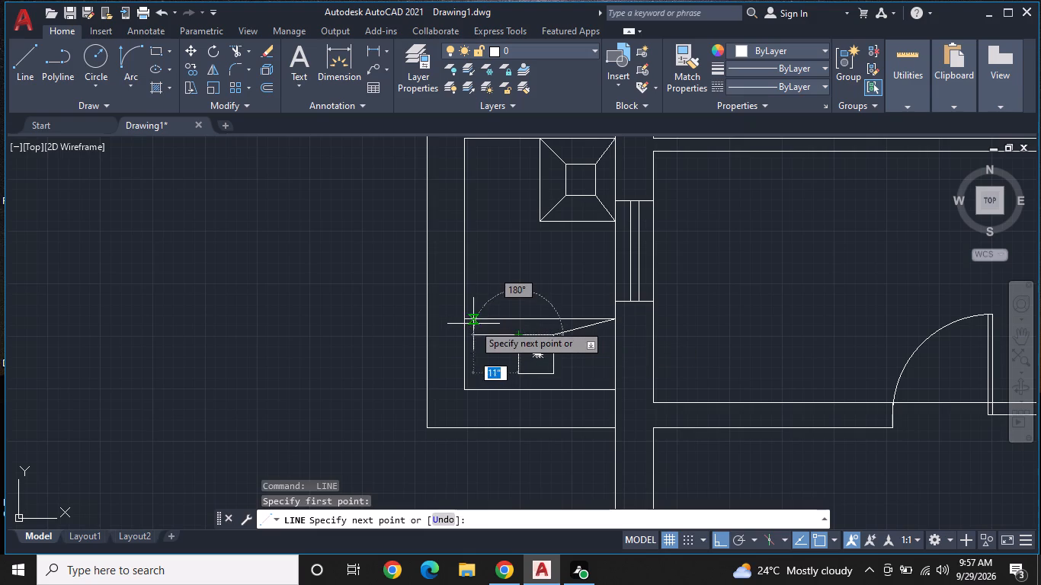
pyautogui.click(464, 321)
pyautogui.press('space')
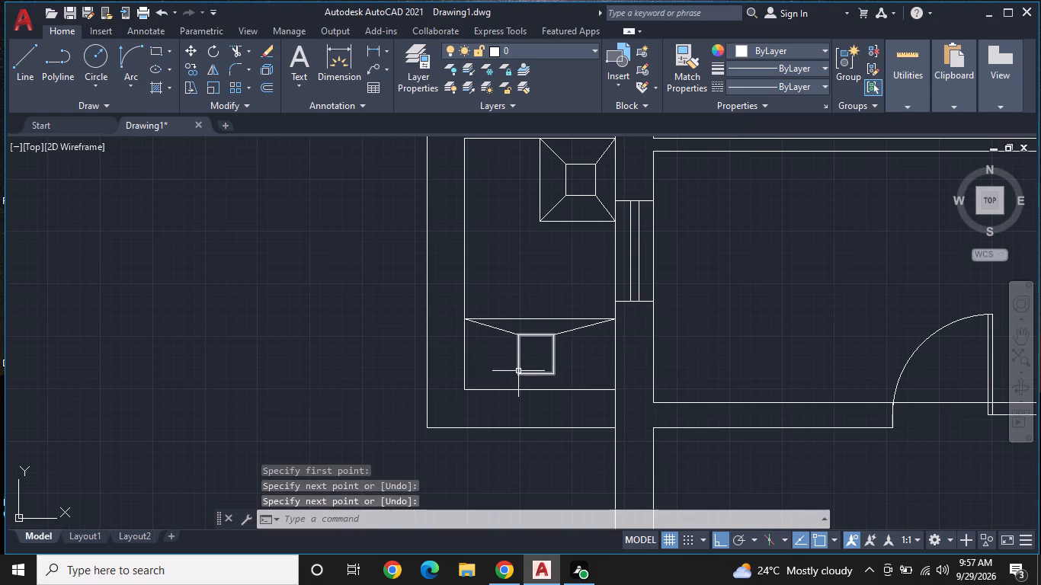
pyautogui.press('space')
pyautogui.click(519, 374)
pyautogui.click(463, 387)
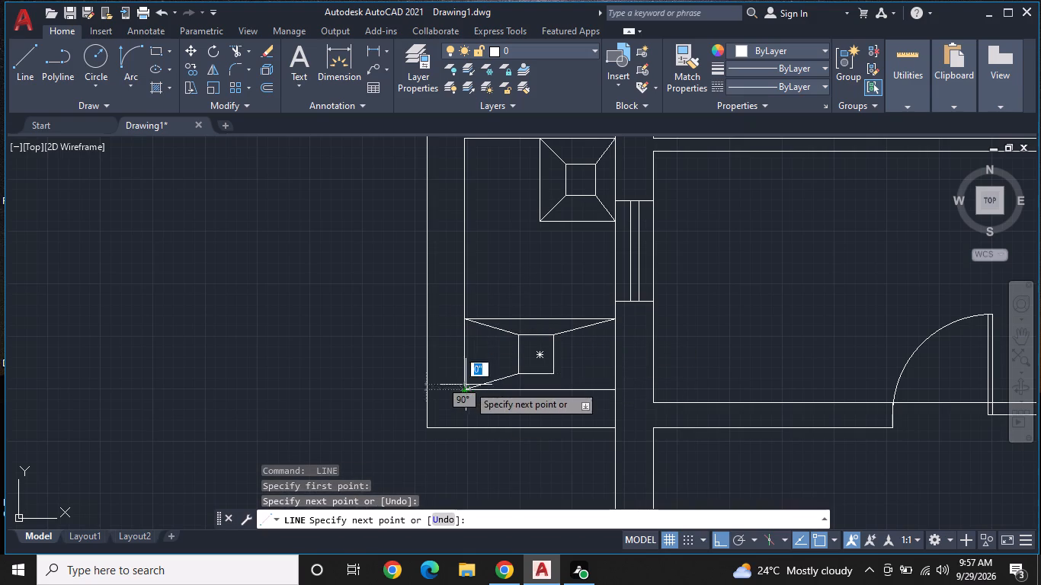
pyautogui.press('space')
pyautogui.press('space')
pyautogui.click(553, 373)
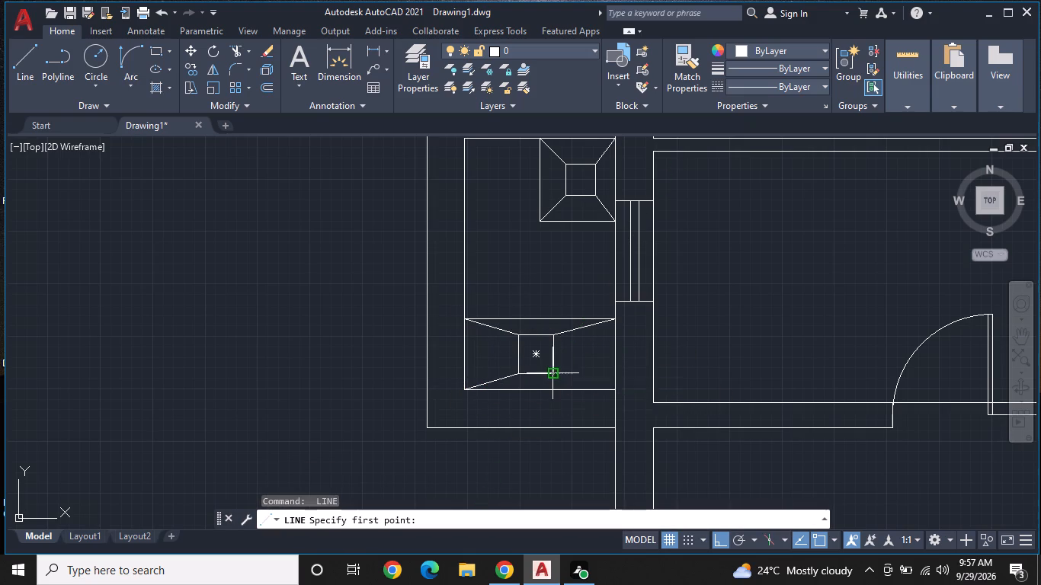
pyautogui.click(611, 388)
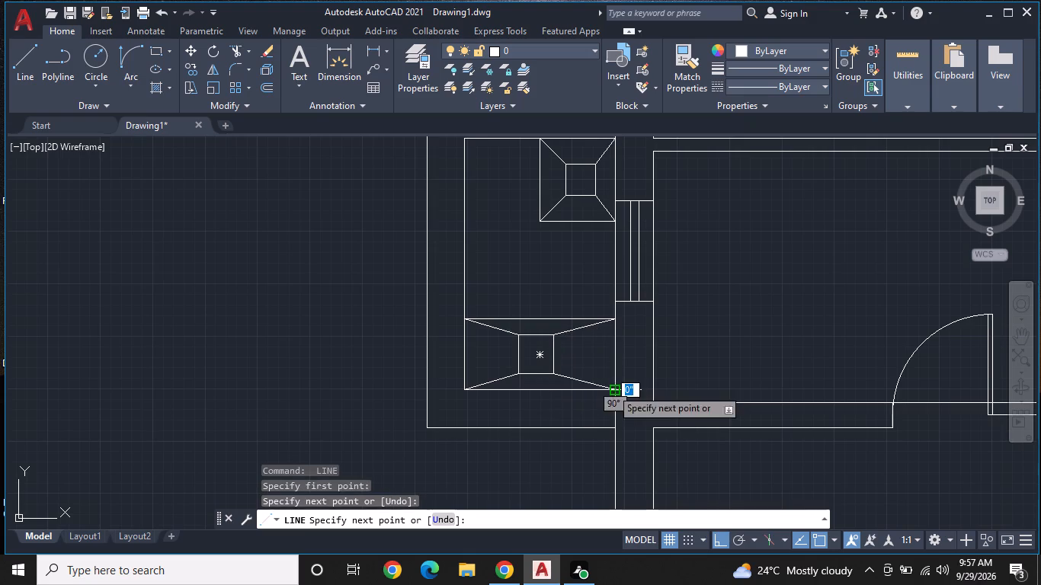
pyautogui.press('space')
# Trim the overlapping wall line at the northeast corner of the small room beside the projection.
pyautogui.scroll(-1, 597, 384)
pyautogui.moveTo(588, 373); pyautogui.dragTo(326, 404, button='middle')
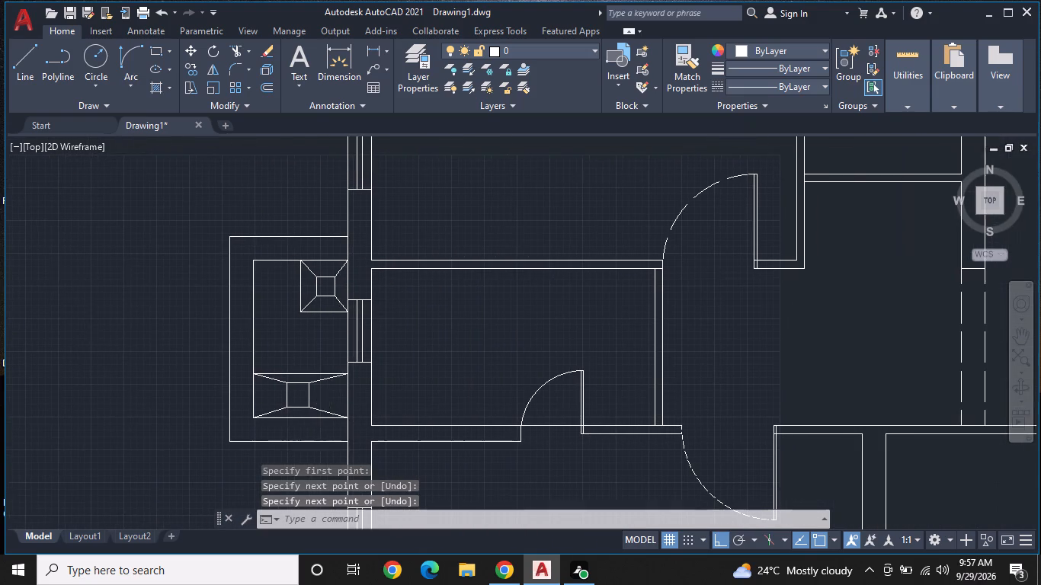
pyautogui.scroll(-2, 474, 409)
pyautogui.moveTo(552, 405); pyautogui.dragTo(421, 420, button='middle')
pyautogui.scroll(1, 421, 420)
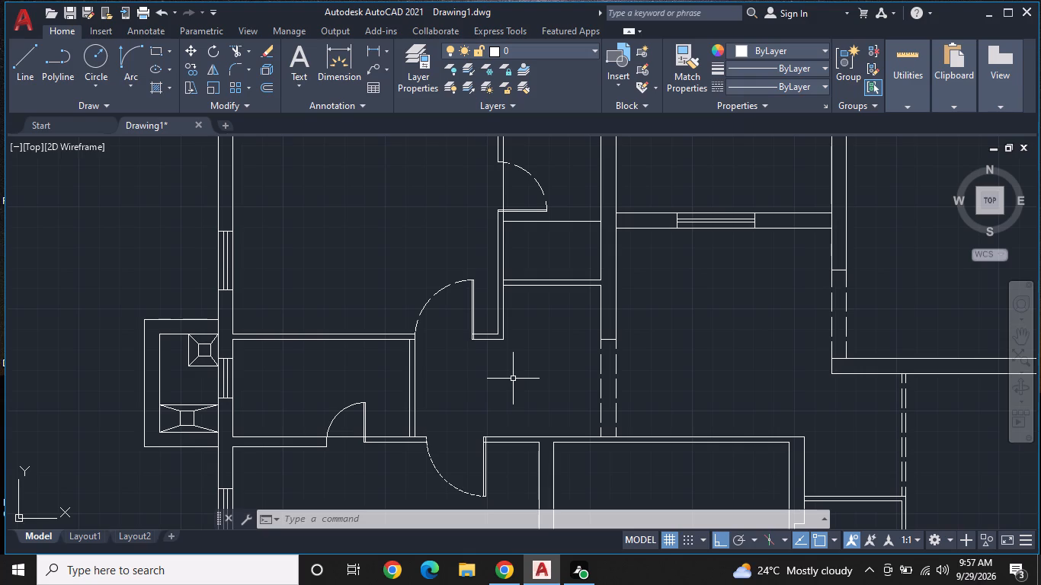
pyautogui.scroll(1, 429, 356)
pyautogui.write('TR')
pyautogui.press('space')
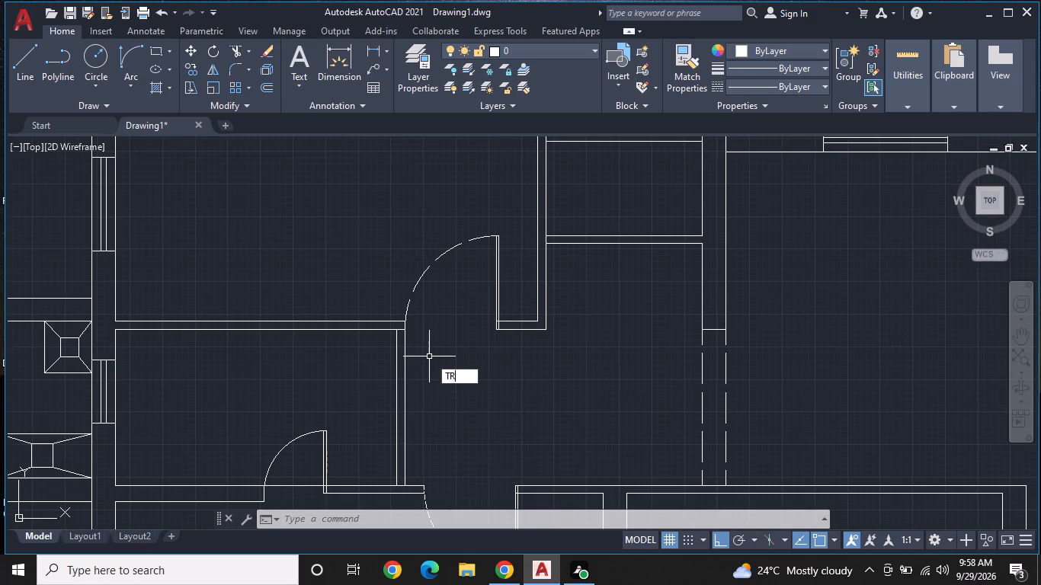
pyautogui.scroll(2, 398, 331)
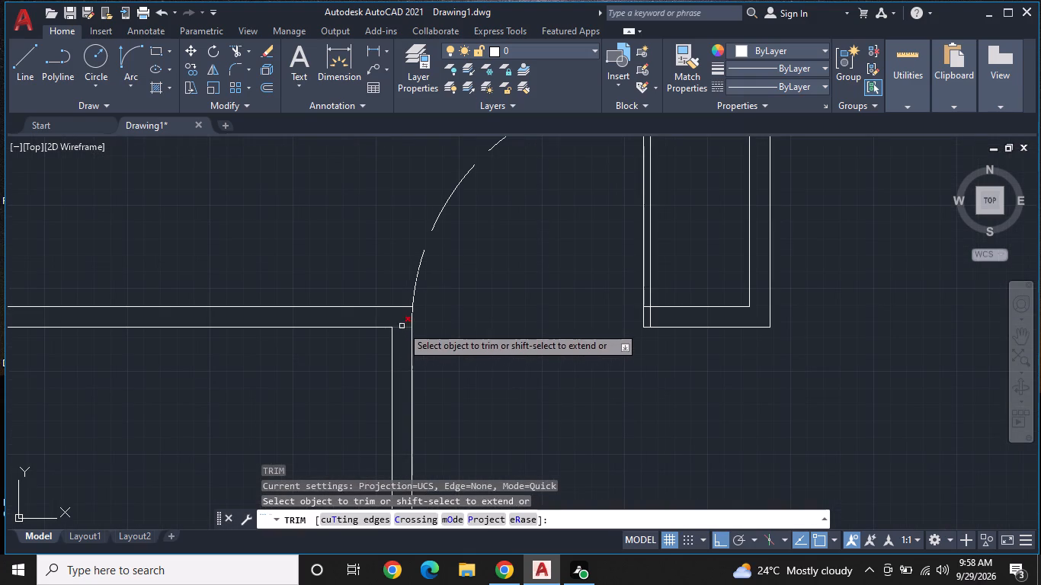
pyautogui.click(402, 330)
pyautogui.click(393, 314)
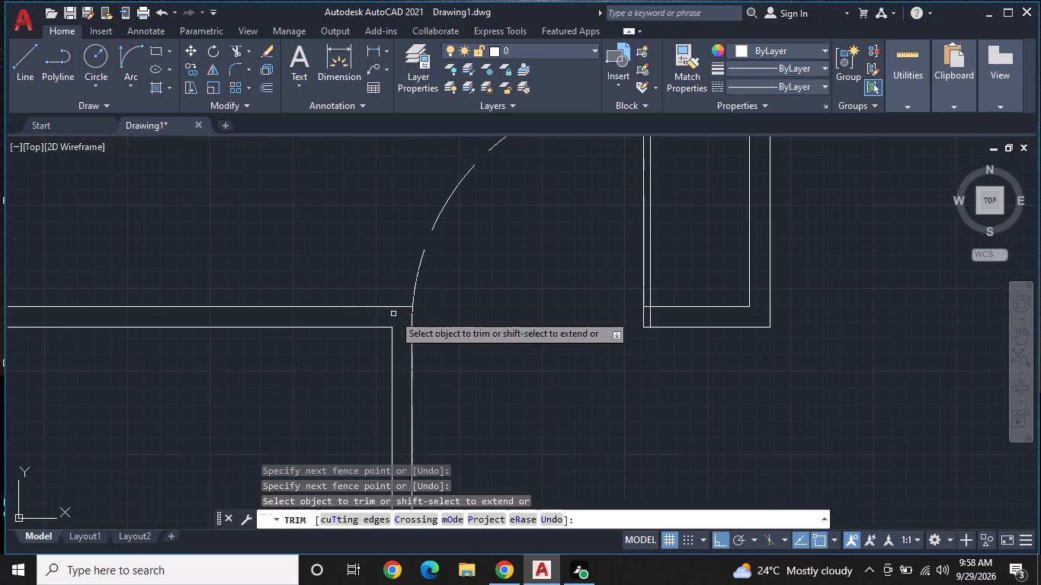
# Trim the line pieces crossing two T-junctions: the closet's south wall at its west end, and the middle room's windowed wall at its west end.
pyautogui.scroll(-2, 420, 337)
pyautogui.moveTo(465, 402); pyautogui.dragTo(492, 383, button='middle')
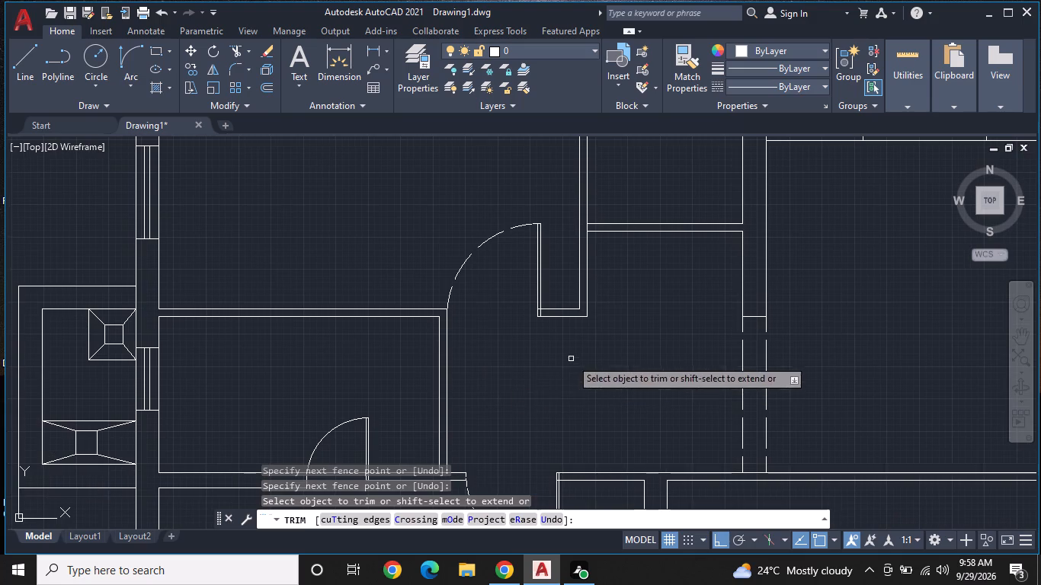
pyautogui.scroll(1, 571, 227)
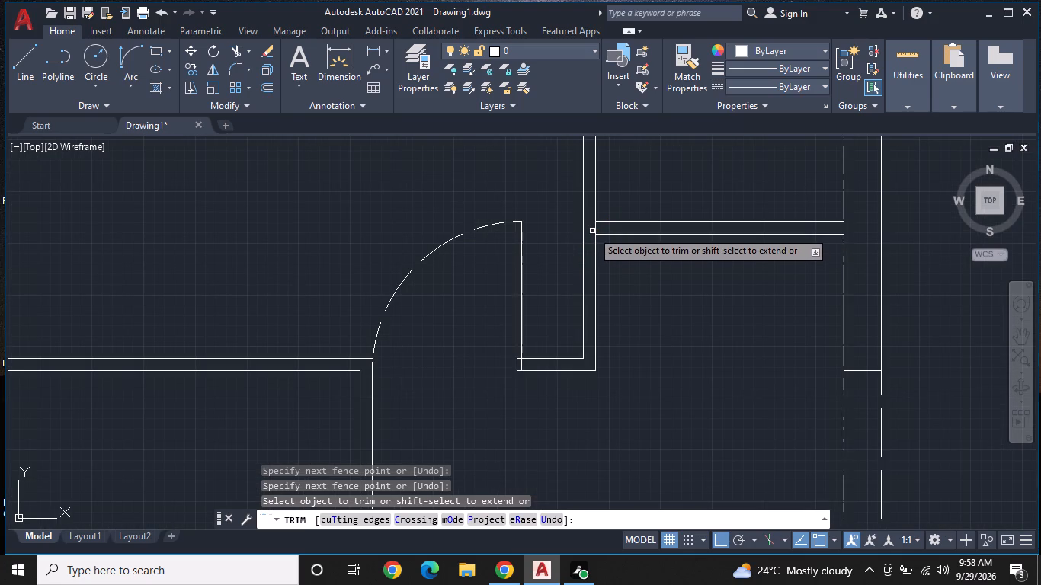
pyautogui.click(598, 229)
pyautogui.click(595, 226)
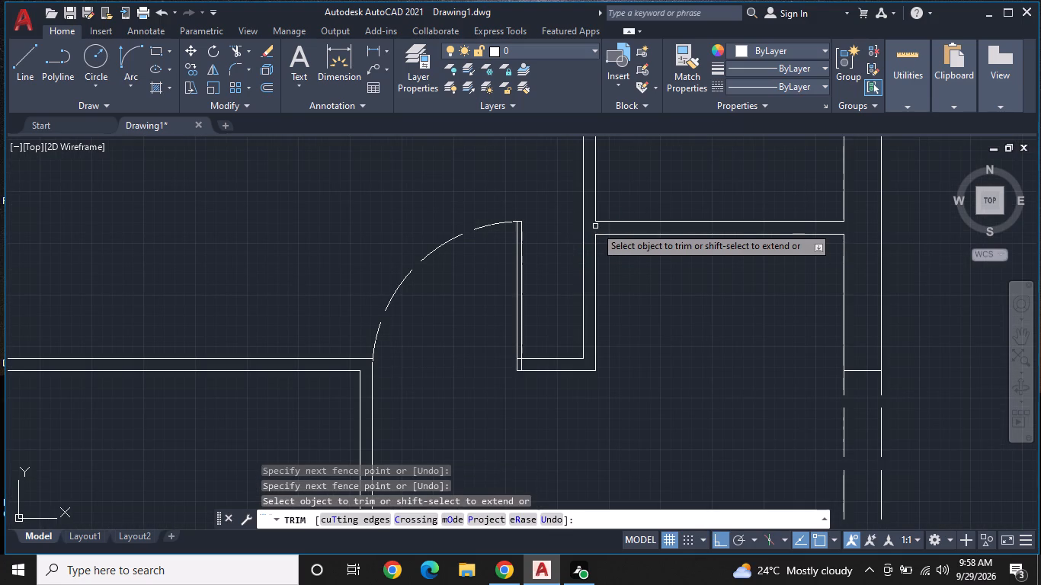
pyautogui.scroll(-1, 595, 226)
pyautogui.moveTo(601, 344); pyautogui.dragTo(594, 446, button='middle')
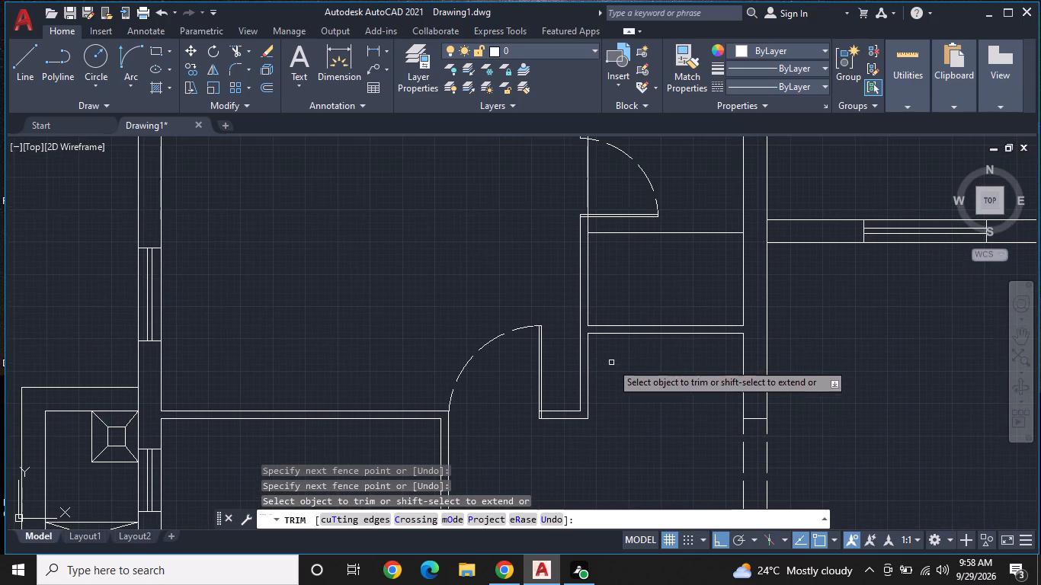
pyautogui.click(766, 232)
# Check the wall junctions across the rest of the plan for lines that still need trimming.
pyautogui.scroll(-1, 766, 336)
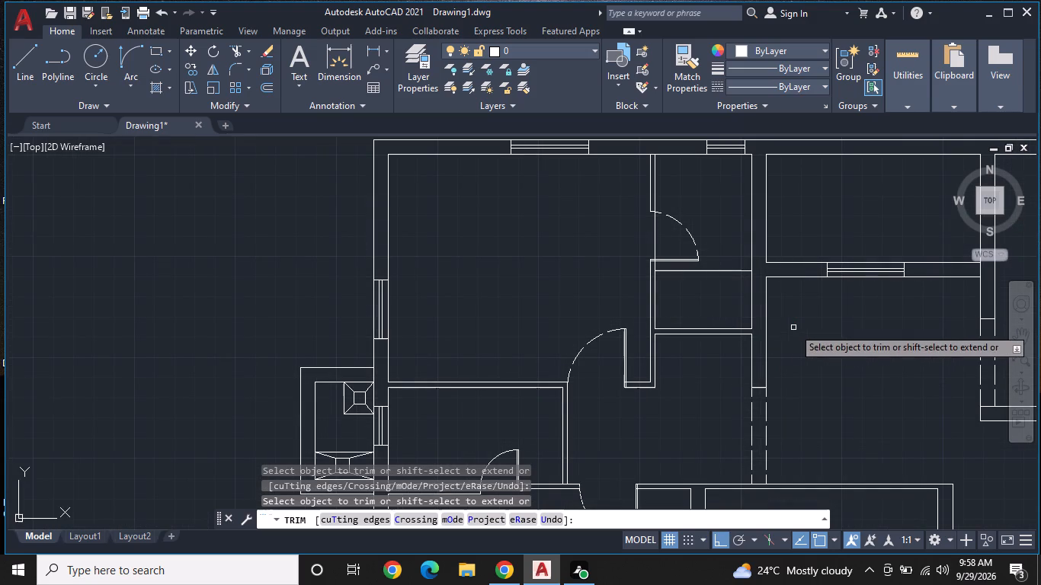
pyautogui.moveTo(793, 328); pyautogui.dragTo(647, 277, button='middle')
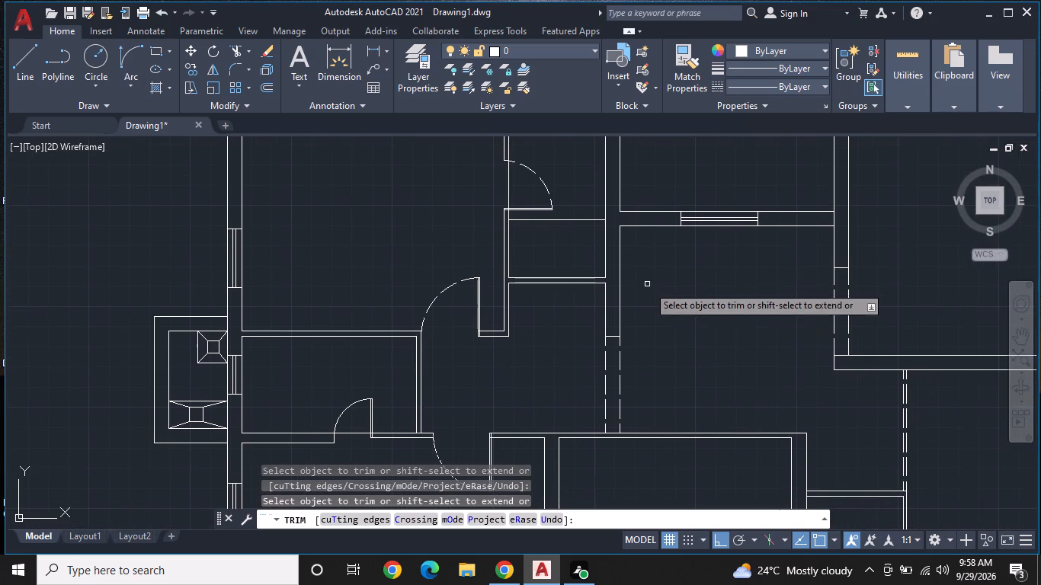
pyautogui.moveTo(729, 327); pyautogui.dragTo(600, 329, button='middle')
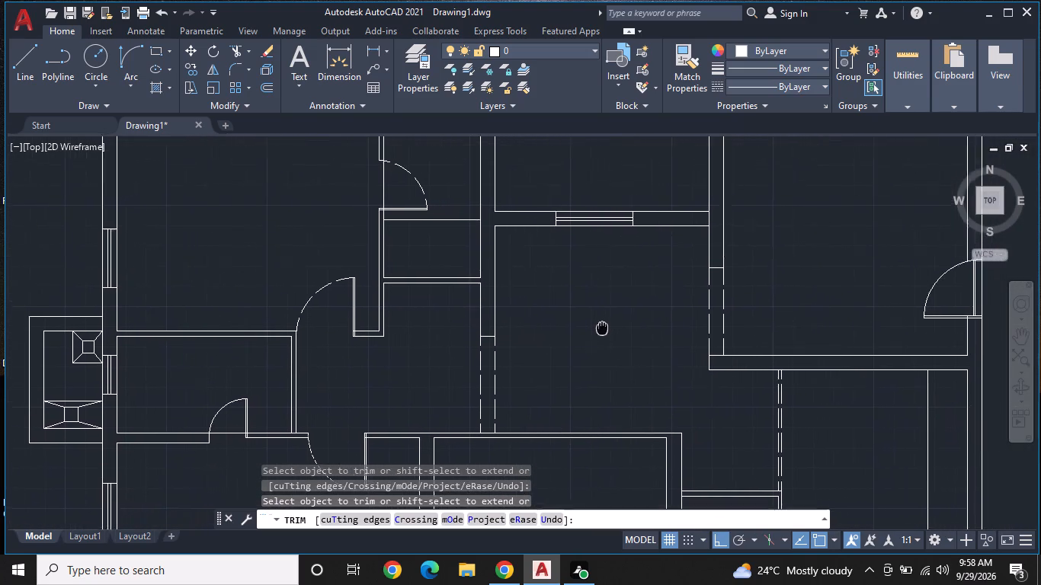
pyautogui.moveTo(600, 329); pyautogui.dragTo(572, 347, button='middle')
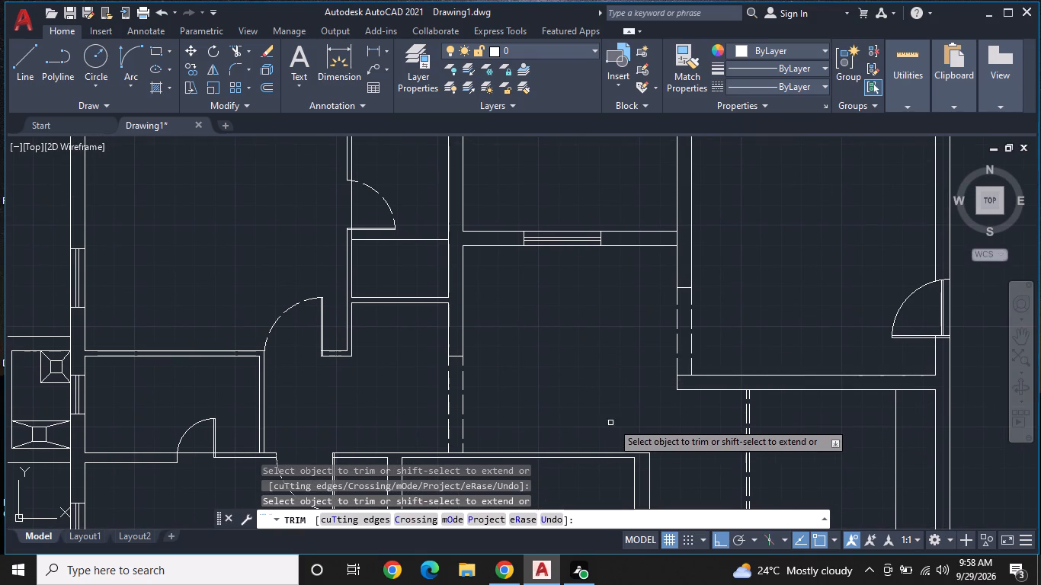
pyautogui.scroll(-1, 628, 411)
pyautogui.moveTo(628, 417); pyautogui.dragTo(665, 292, button='middle')
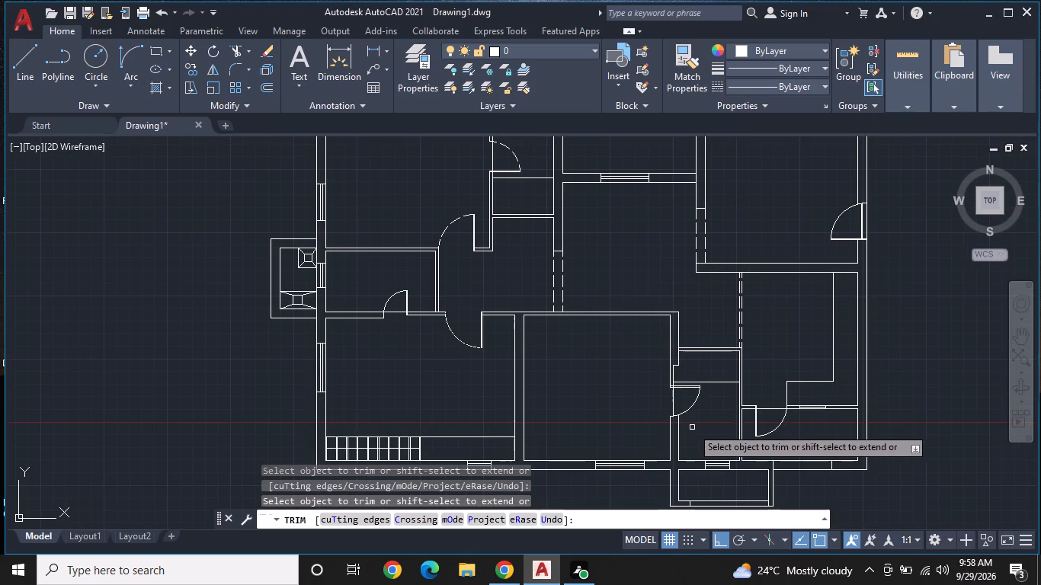
pyautogui.scroll(1, 654, 420)
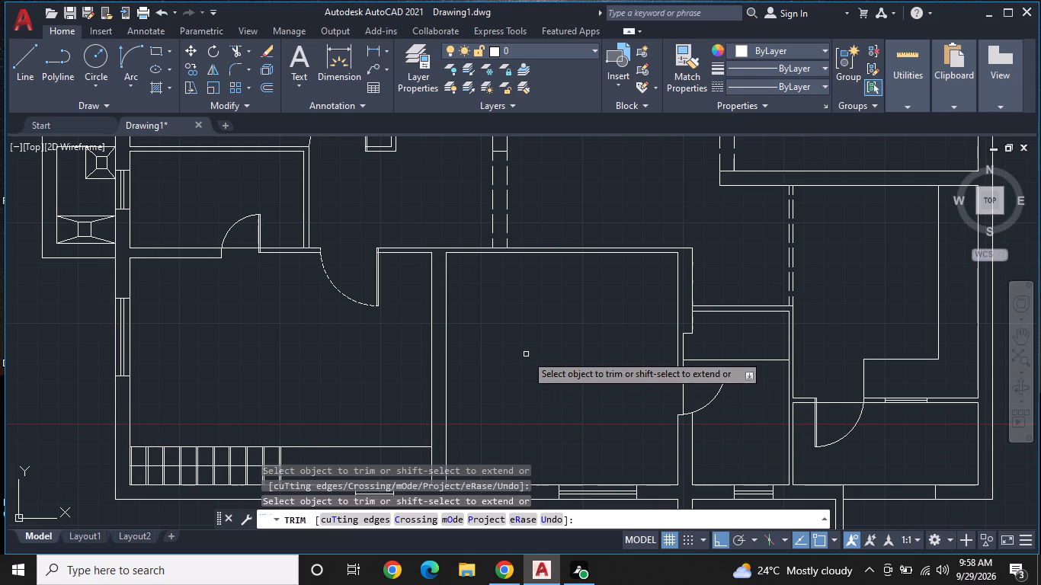
pyautogui.moveTo(510, 328); pyautogui.dragTo(492, 503, button='middle')
pyautogui.press('Escape')
# Draw a 3' line northward from the north wall's outer face, aligned with the west face of the top middle room.
pyautogui.moveTo(523, 352); pyautogui.dragTo(507, 447, button='middle')
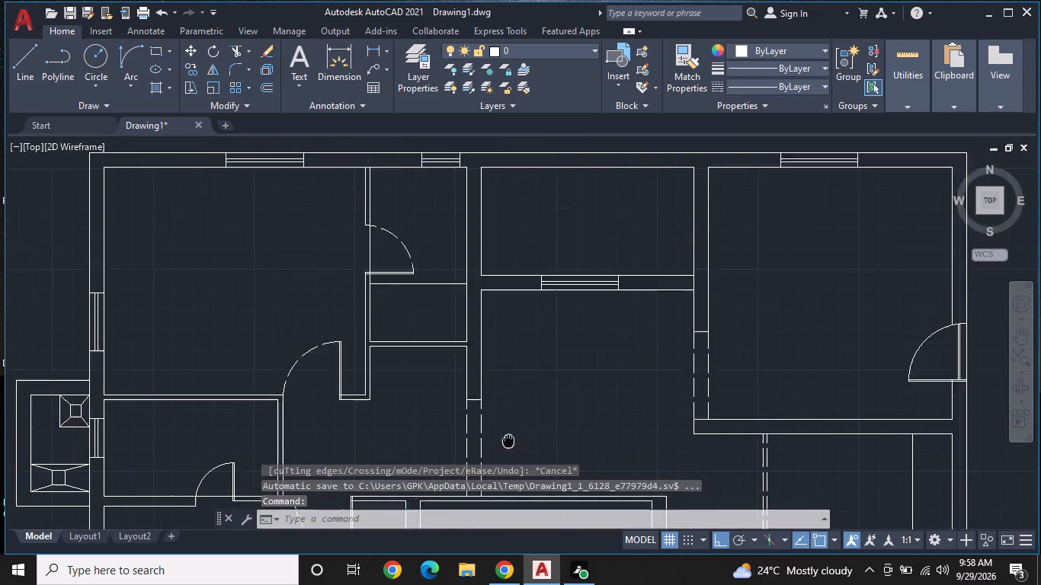
pyautogui.moveTo(507, 447); pyautogui.dragTo(496, 491, button='middle')
pyautogui.scroll(-1, 497, 483)
pyautogui.moveTo(479, 289); pyautogui.dragTo(490, 377, button='middle')
pyautogui.moveTo(495, 322); pyautogui.dragTo(501, 344, button='middle')
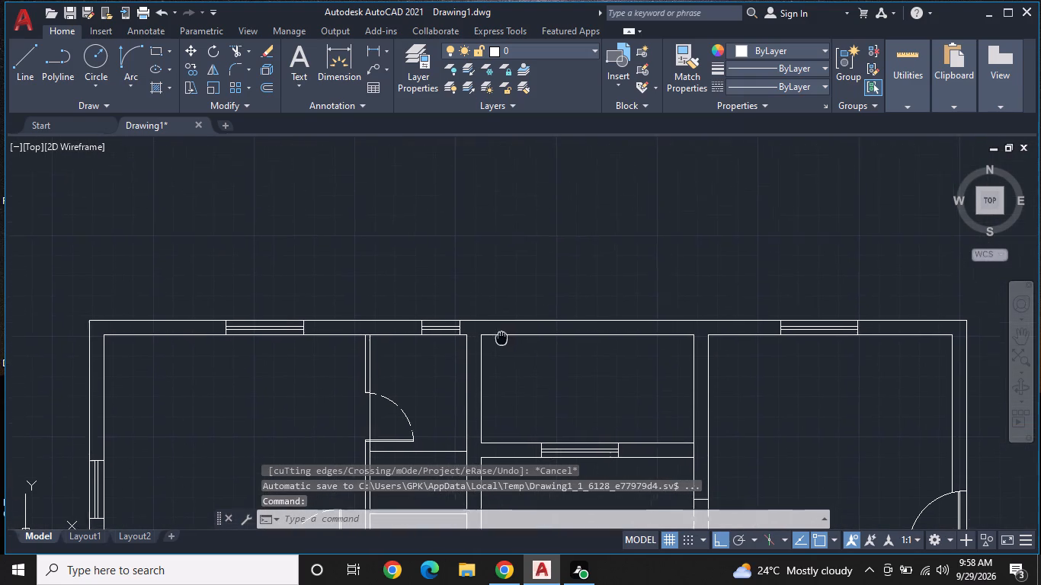
pyautogui.moveTo(501, 344); pyautogui.dragTo(492, 403, button='middle')
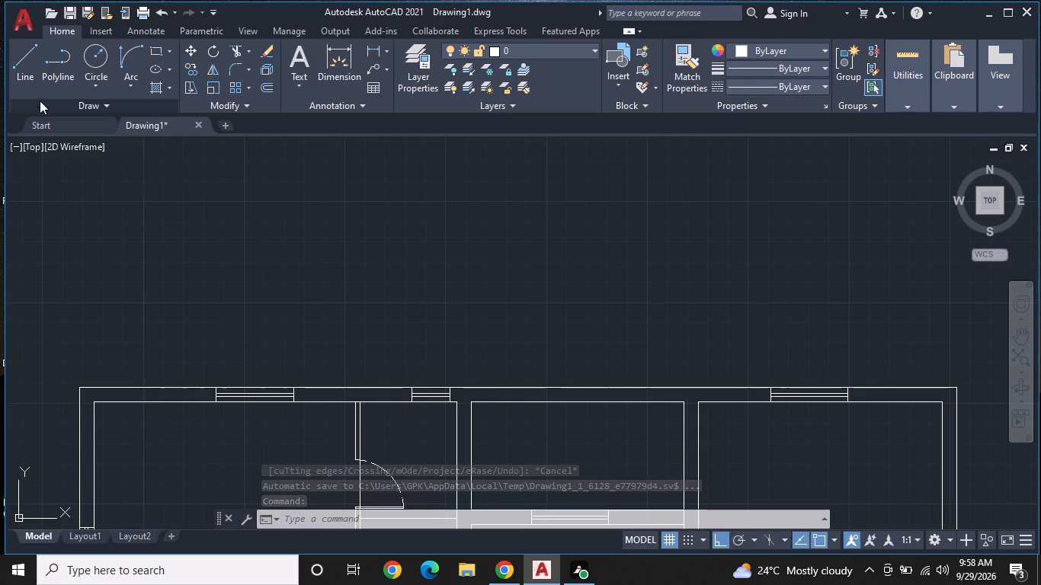
pyautogui.click(25, 57)
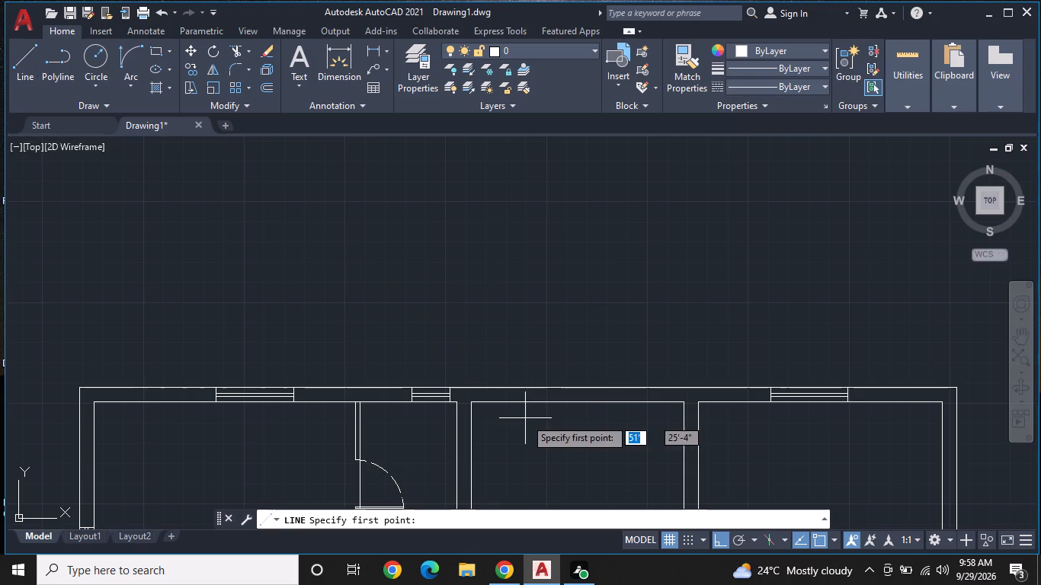
pyautogui.scroll(2, 475, 402)
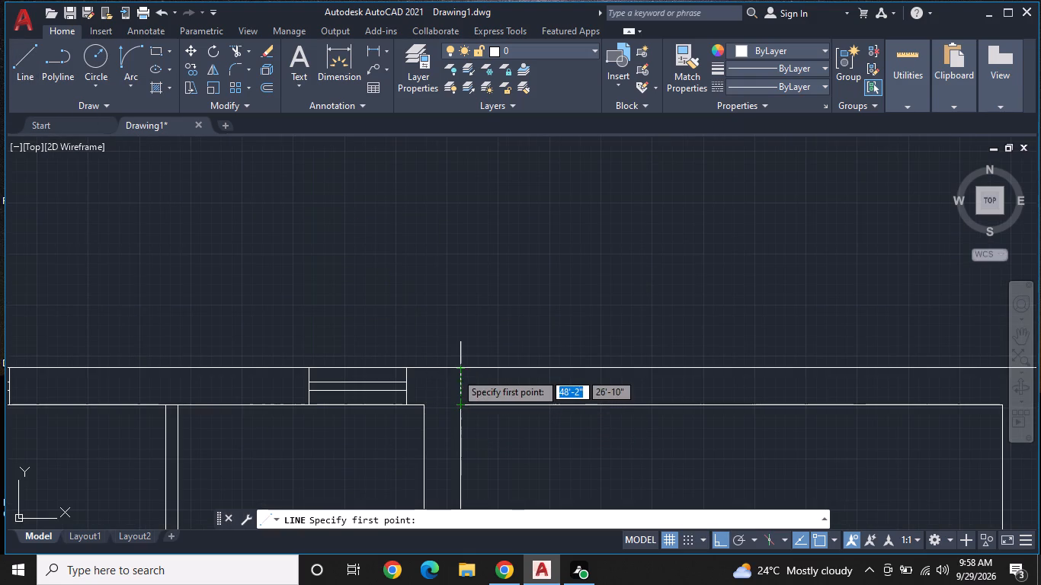
pyautogui.click(464, 366)
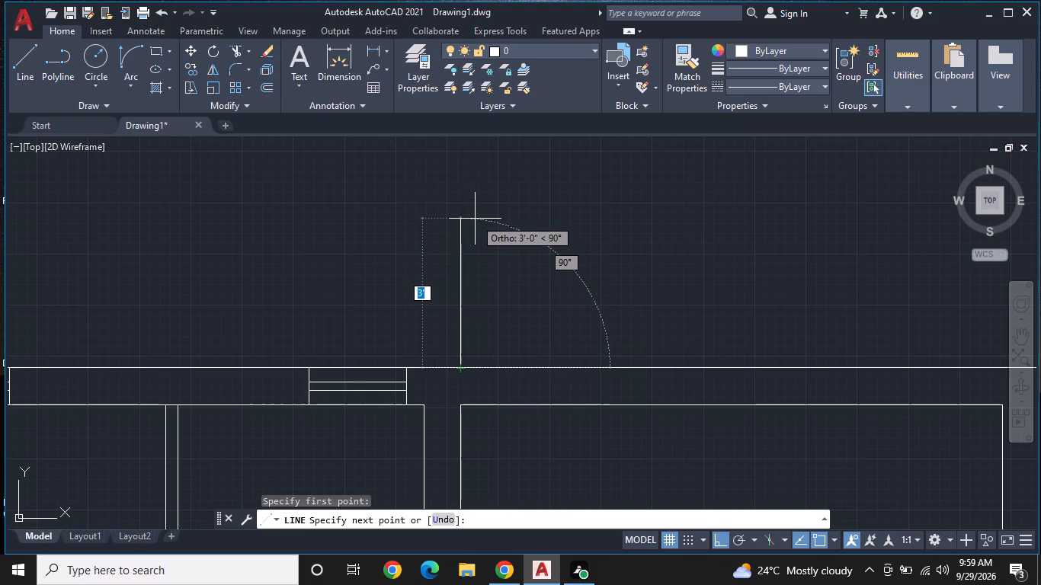
pyautogui.click(475, 219)
pyautogui.moveTo(216, 220); pyautogui.dragTo(349, 206, button='middle')
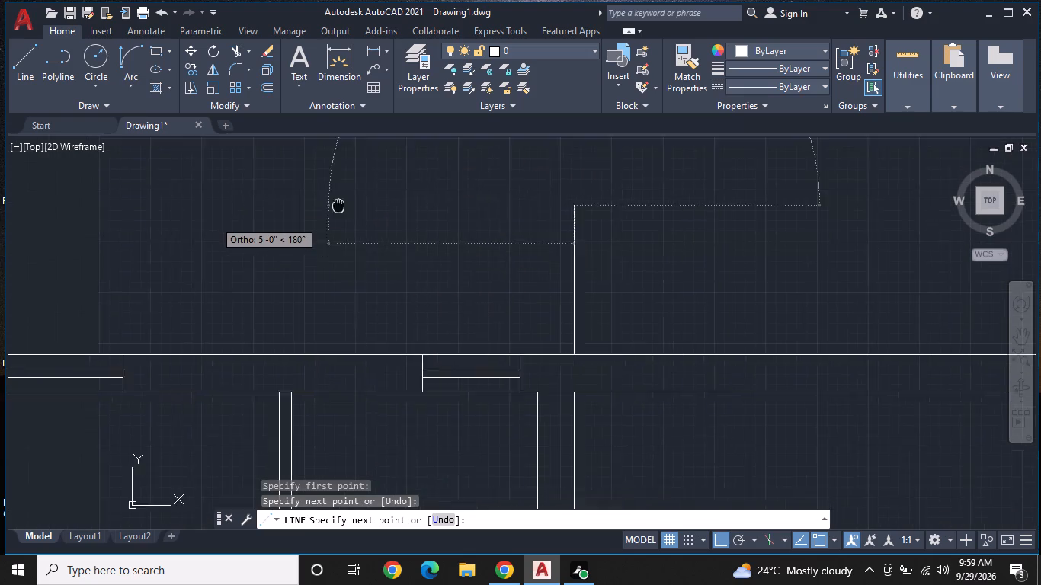
pyautogui.moveTo(349, 206); pyautogui.dragTo(398, 205, button='middle')
pyautogui.scroll(-1, 395, 205)
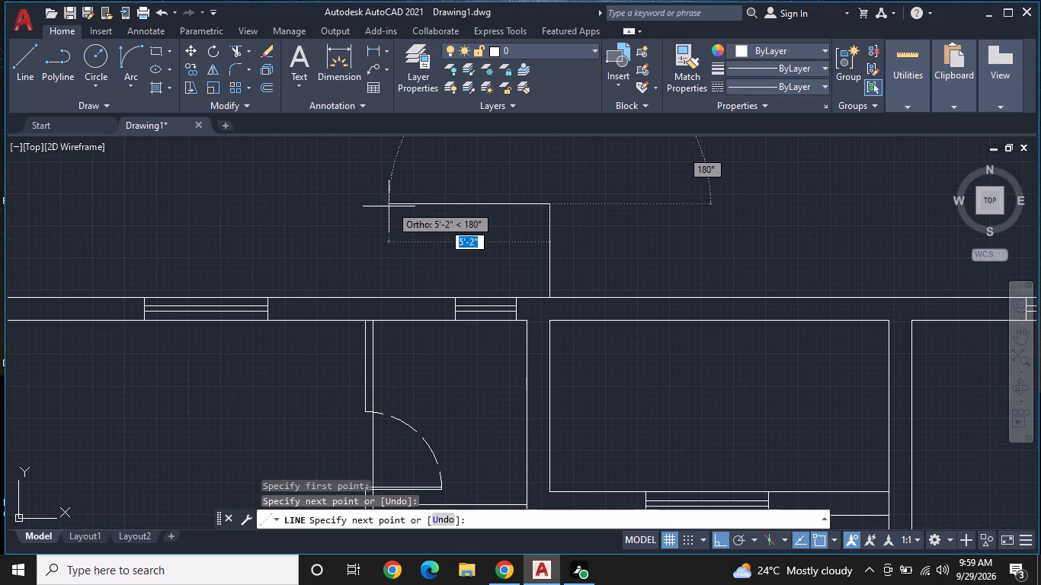
pyautogui.moveTo(377, 209); pyautogui.dragTo(407, 188, button='middle')
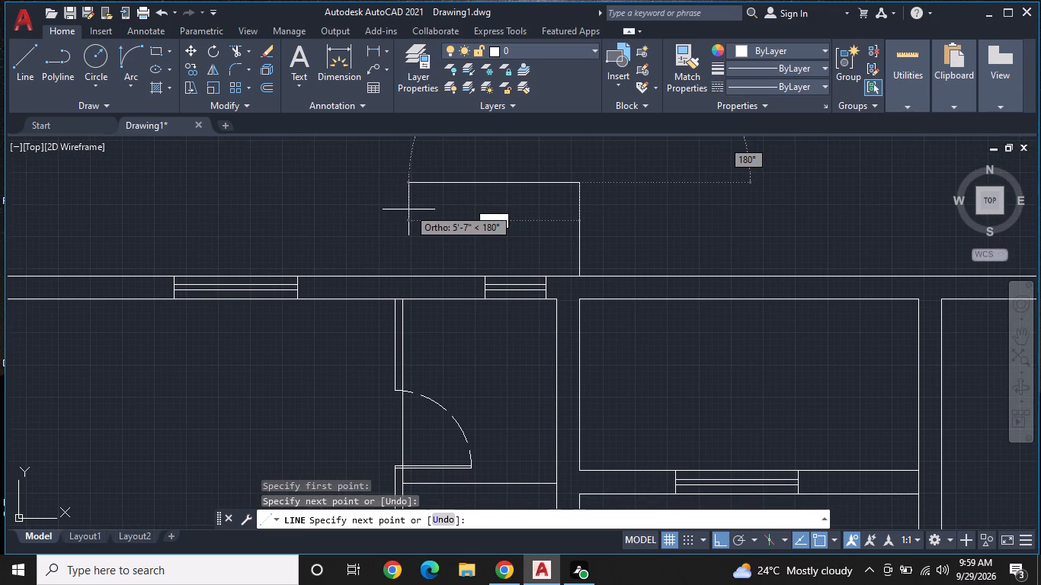
pyautogui.scroll(-1, 408, 213)
pyautogui.moveTo(408, 214); pyautogui.dragTo(407, 192, button='middle')
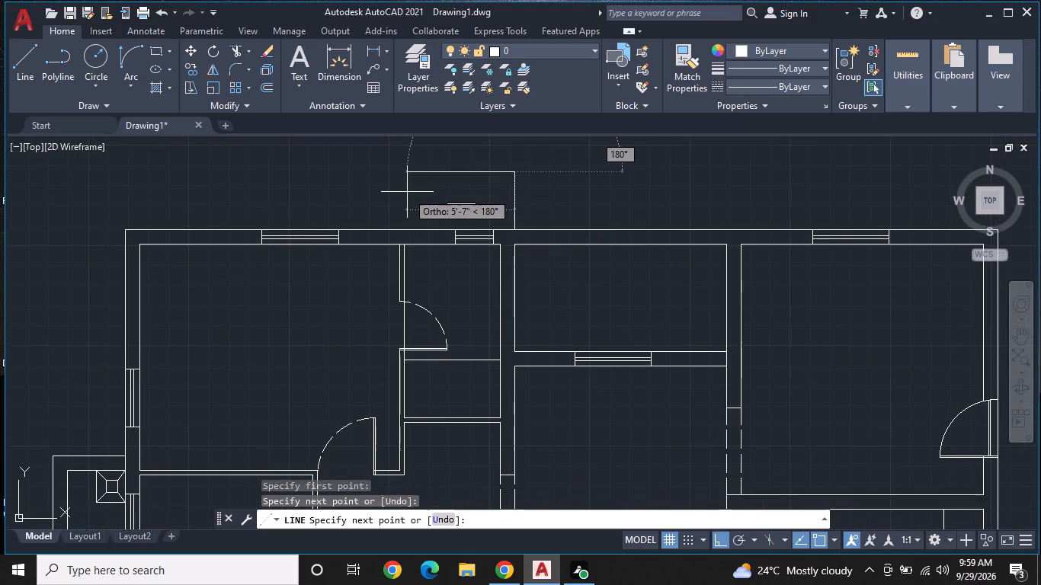
pyautogui.scroll(1, 408, 197)
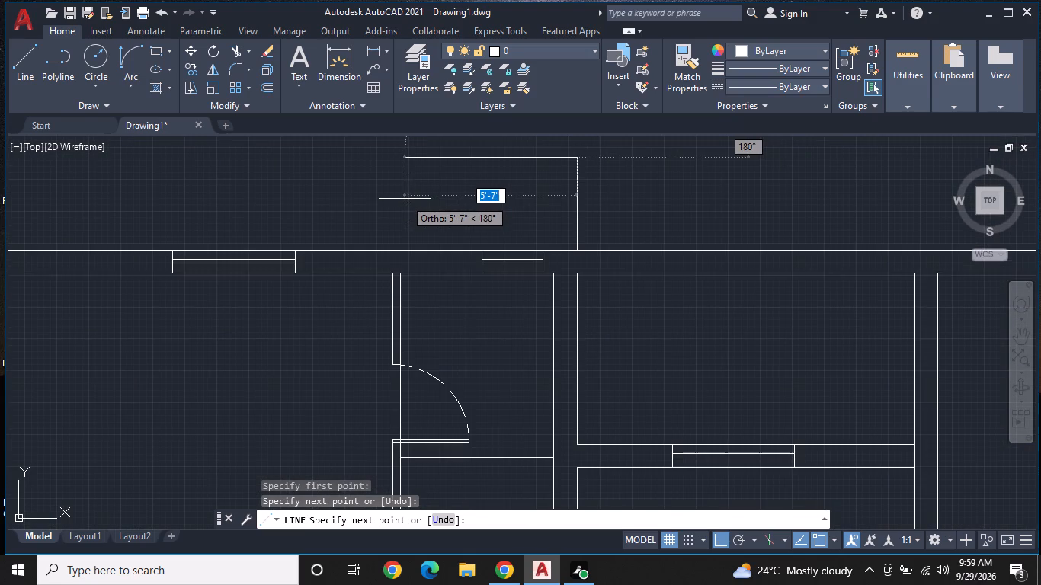
pyautogui.scroll(1, 411, 198)
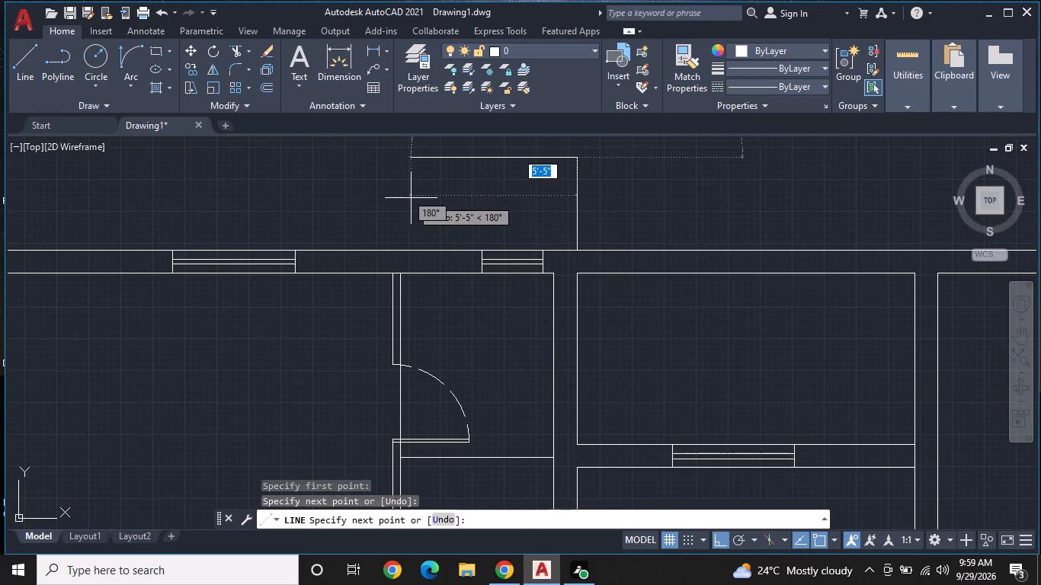
pyautogui.press('Escape')
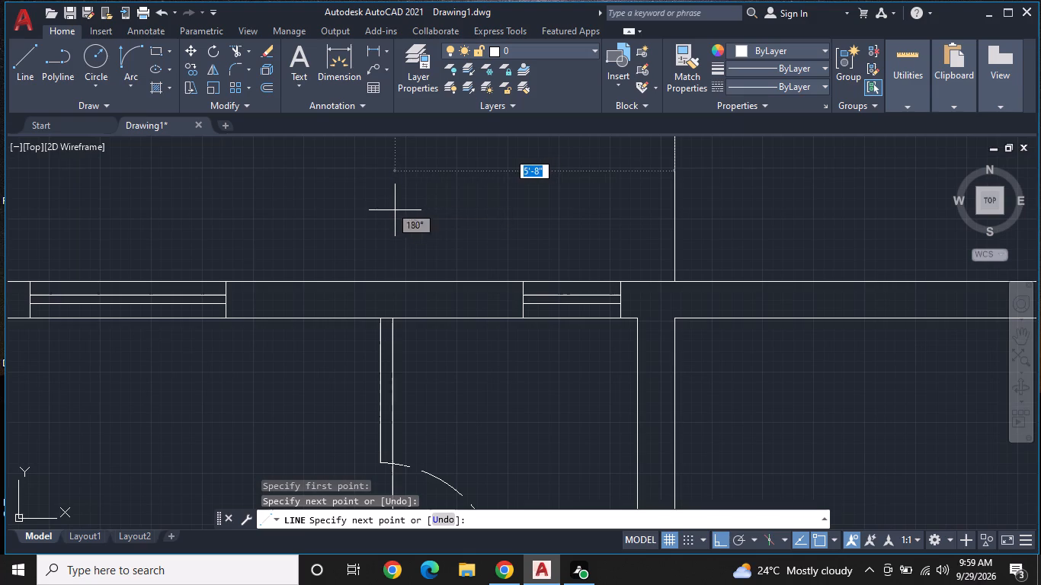
# Move the west face line of the thin wall north of the small room's door 3" west.
pyautogui.click(380, 376)
pyautogui.click(378, 390)
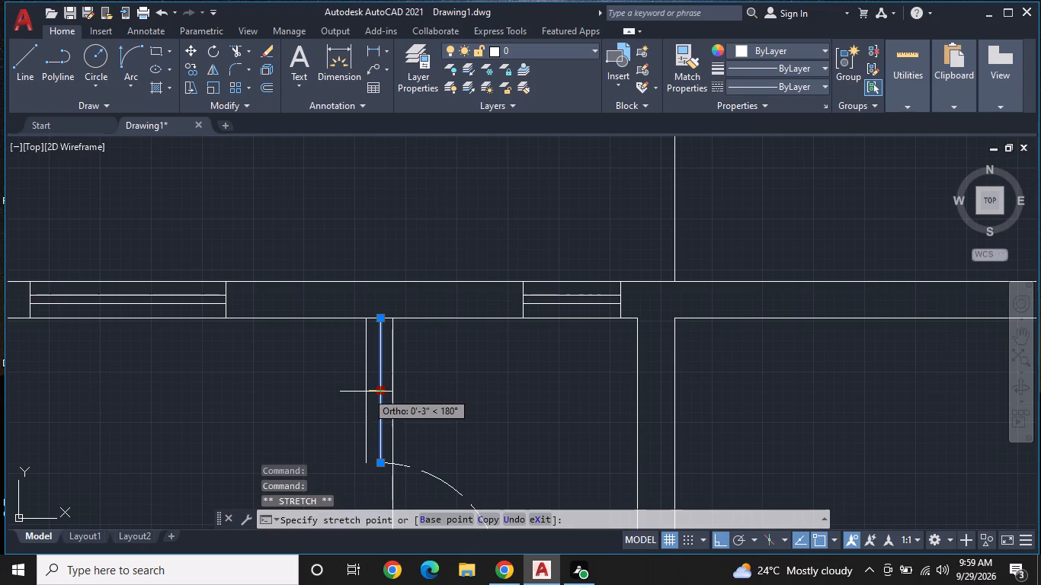
pyautogui.press('3')
pyautogui.hotkey('shift', '"')
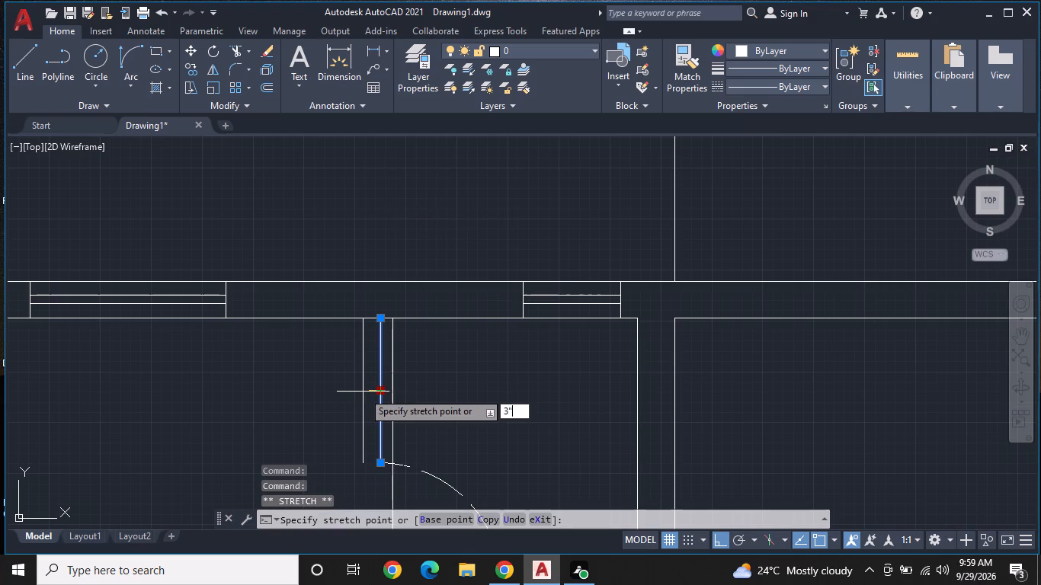
pyautogui.press('Return')
pyautogui.moveTo(392, 391); pyautogui.dragTo(406, 294, button='middle')
pyautogui.press('Escape')
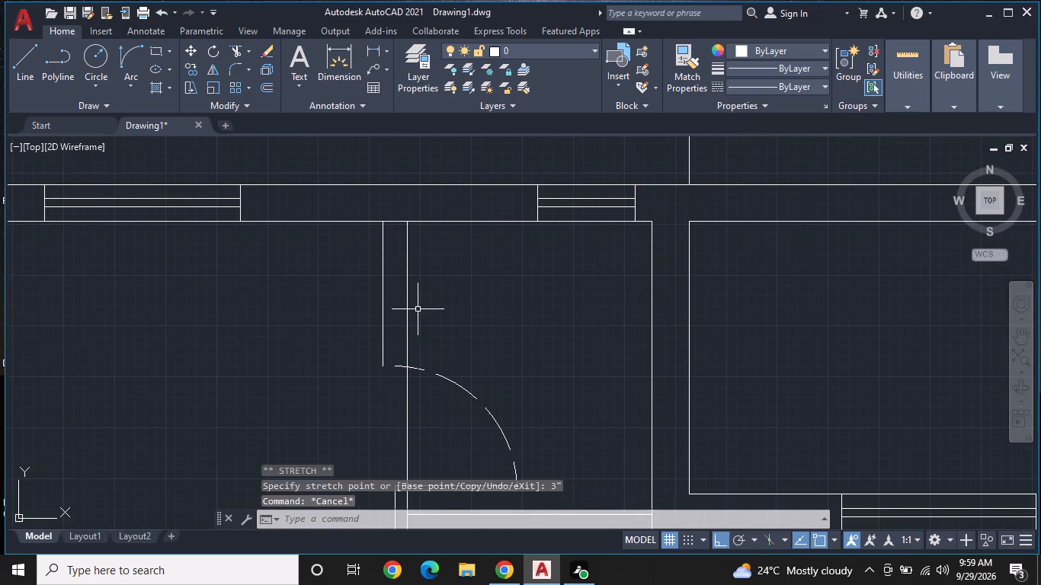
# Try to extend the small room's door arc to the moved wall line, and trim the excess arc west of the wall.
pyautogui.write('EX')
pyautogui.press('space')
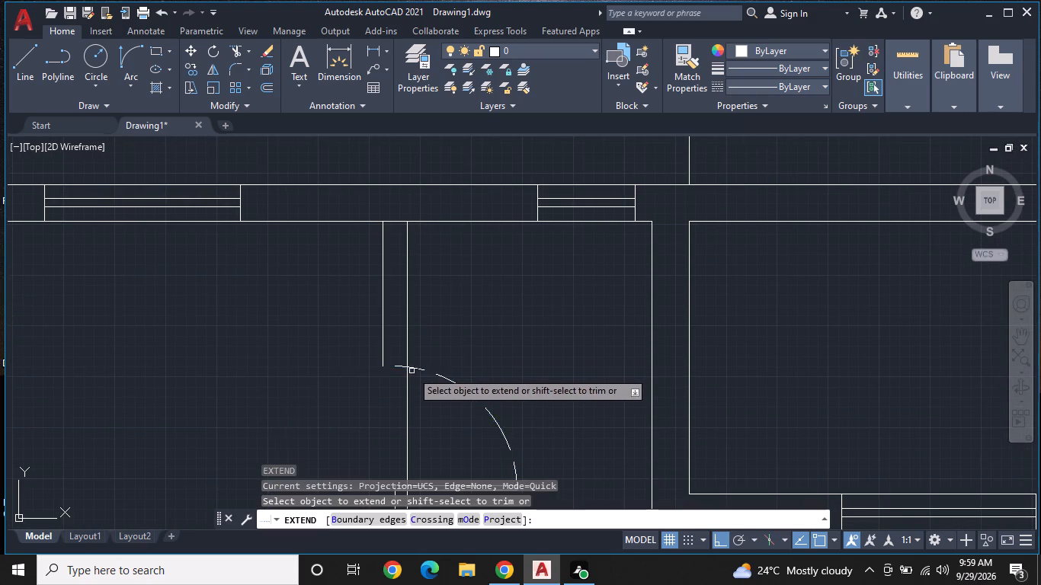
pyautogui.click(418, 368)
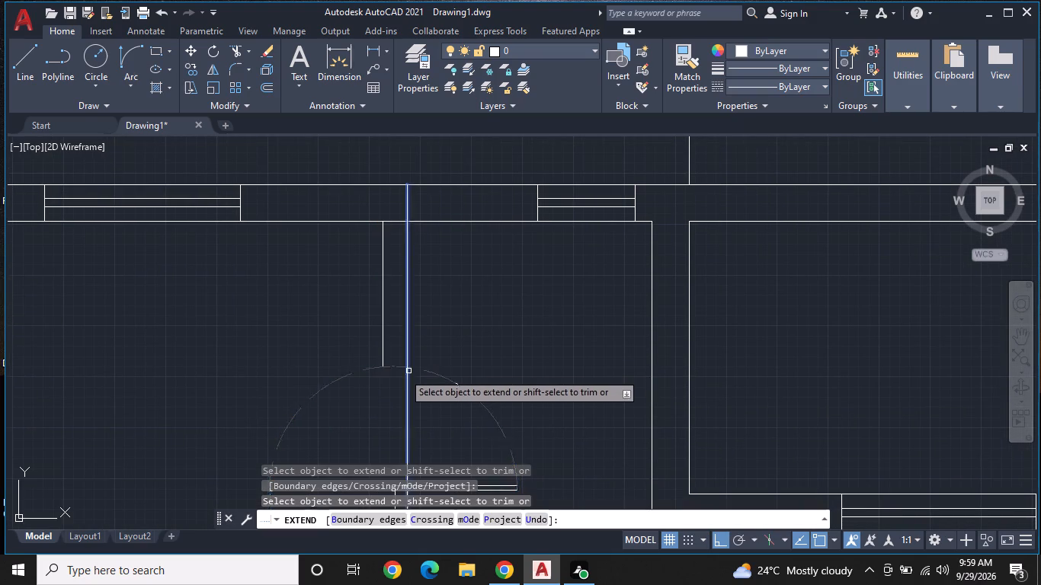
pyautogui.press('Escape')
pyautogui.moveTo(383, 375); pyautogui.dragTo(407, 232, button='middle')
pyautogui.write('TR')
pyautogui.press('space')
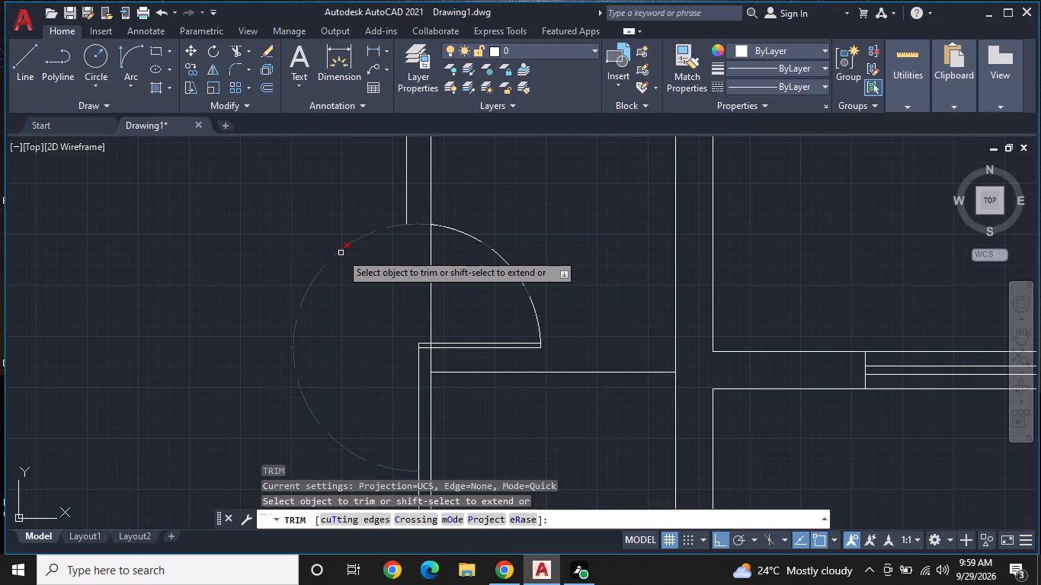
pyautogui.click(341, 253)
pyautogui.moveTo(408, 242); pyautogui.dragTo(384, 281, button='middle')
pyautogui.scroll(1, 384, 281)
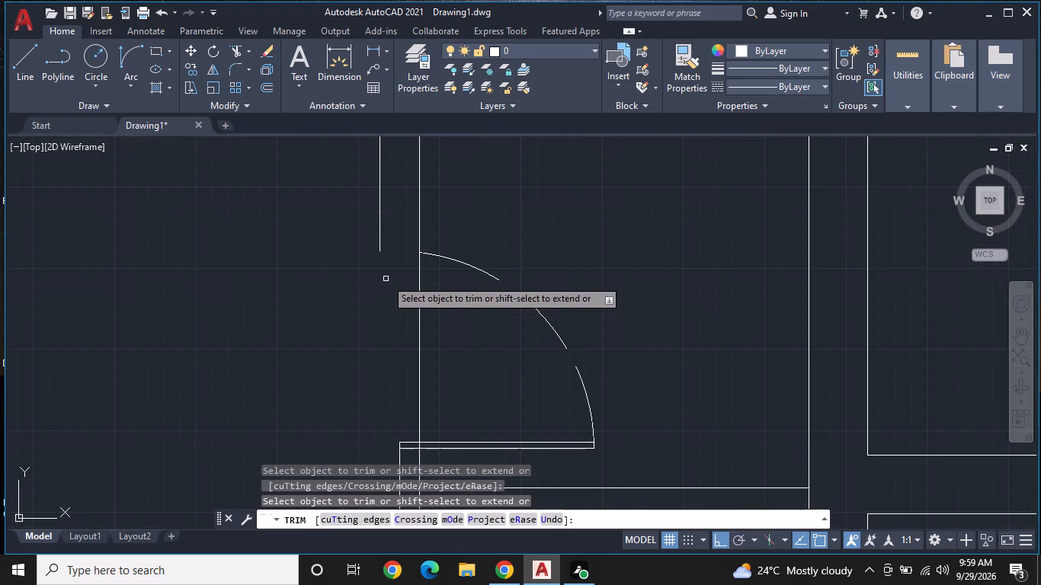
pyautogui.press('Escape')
# Draw a short helper line south from the moved wall line's end and extend the door arc to it.
pyautogui.scroll(1, 380, 254)
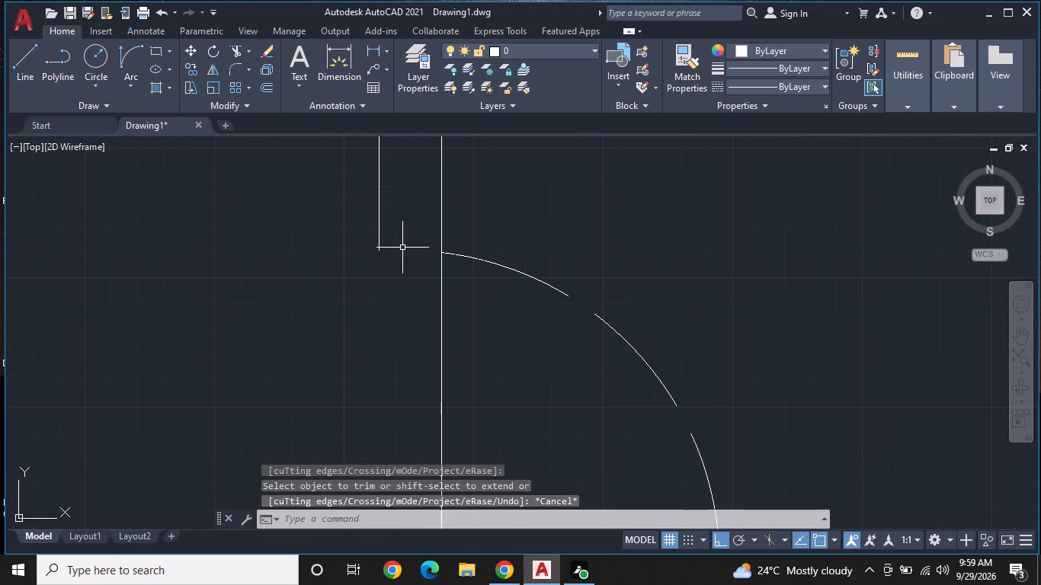
pyautogui.click(30, 59)
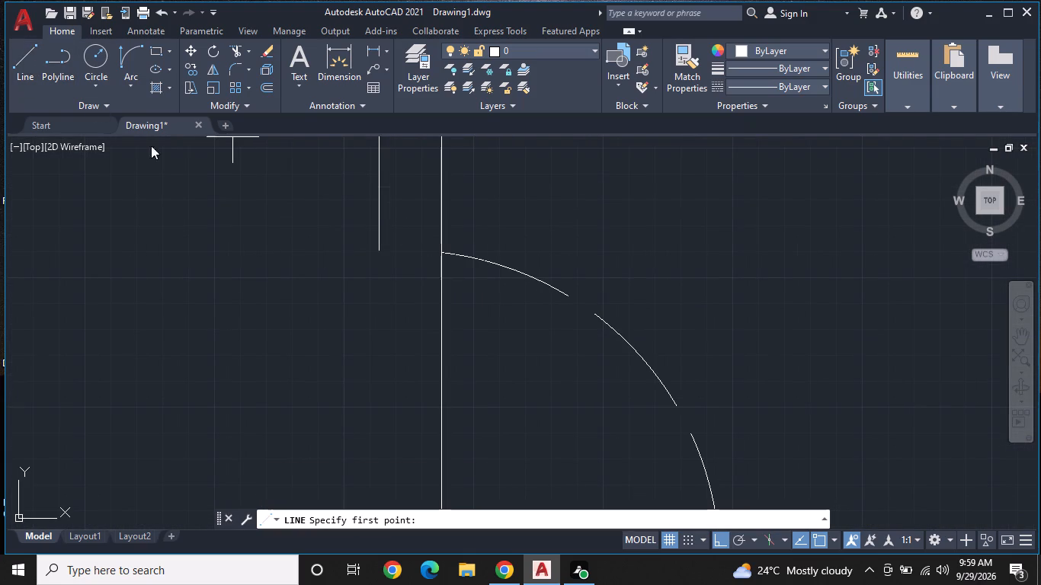
pyautogui.click(376, 250)
pyautogui.click(373, 280)
pyautogui.press('space')
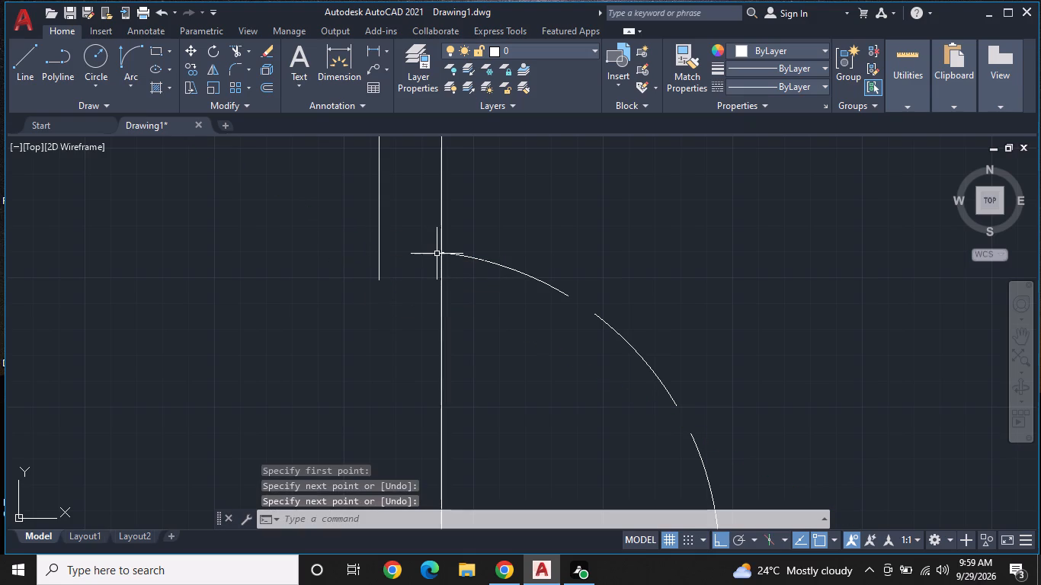
pyautogui.write('EX')
pyautogui.press('space')
pyautogui.click(468, 258)
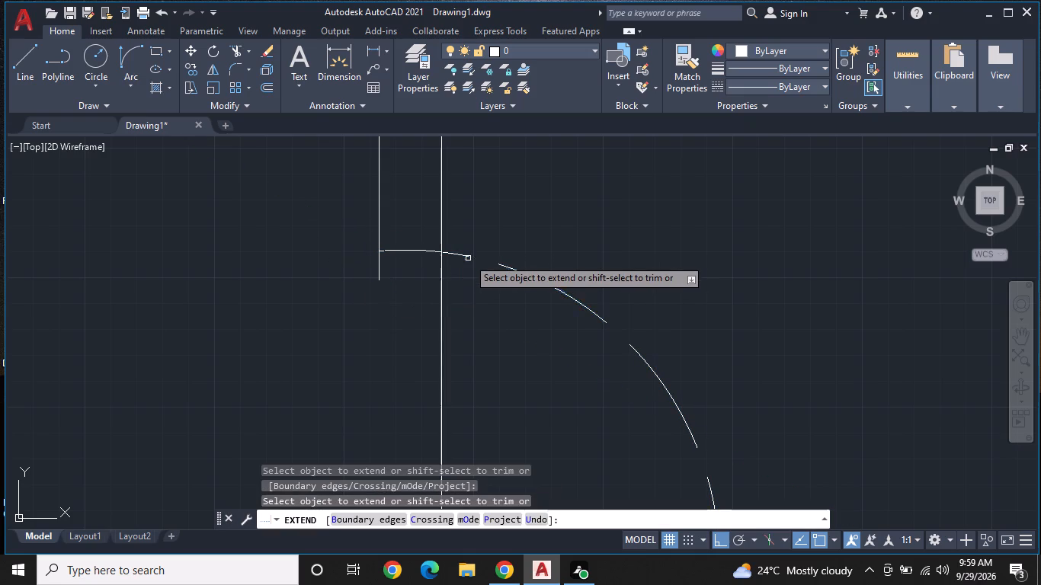
pyautogui.press('Escape')
# Trim off the helper line below the door arc.
pyautogui.press('t')
pyautogui.write('R')
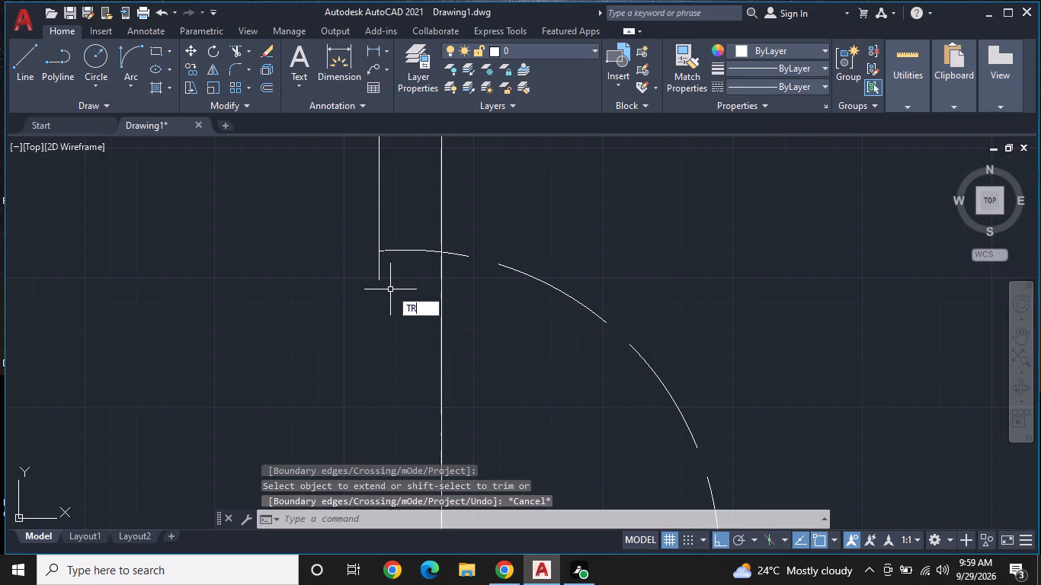
pyautogui.press('space')
pyautogui.click(376, 271)
pyautogui.click(380, 268)
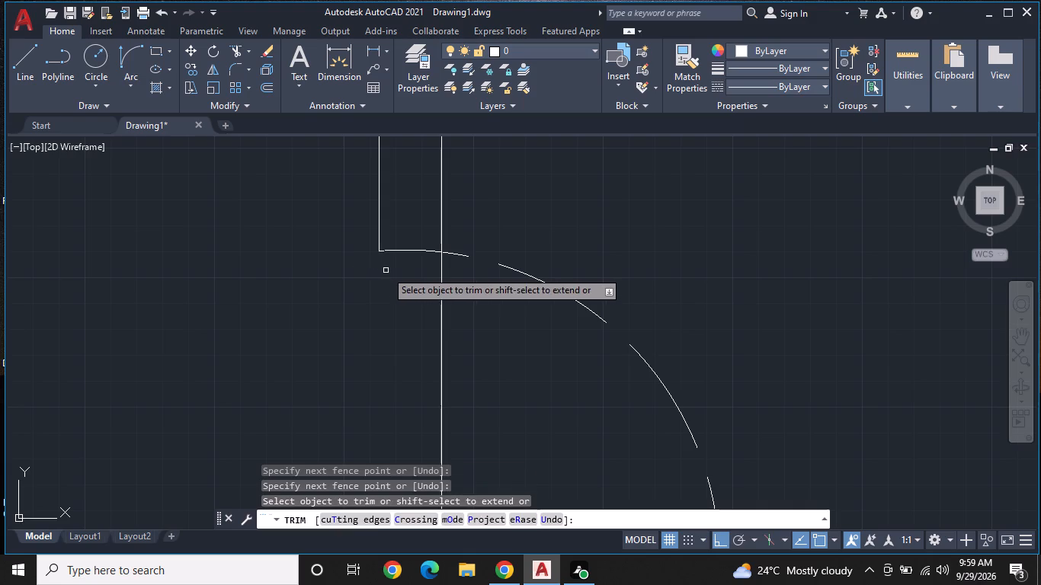
pyautogui.scroll(-2, 386, 270)
pyautogui.moveTo(519, 255); pyautogui.dragTo(444, 393, button='middle')
pyautogui.press('Escape')
# Continue the outline from the 3' line's north end 6'-3" west, in line with the moved wall face, and back south to the north wall.
pyautogui.moveTo(434, 330); pyautogui.dragTo(432, 344, button='middle')
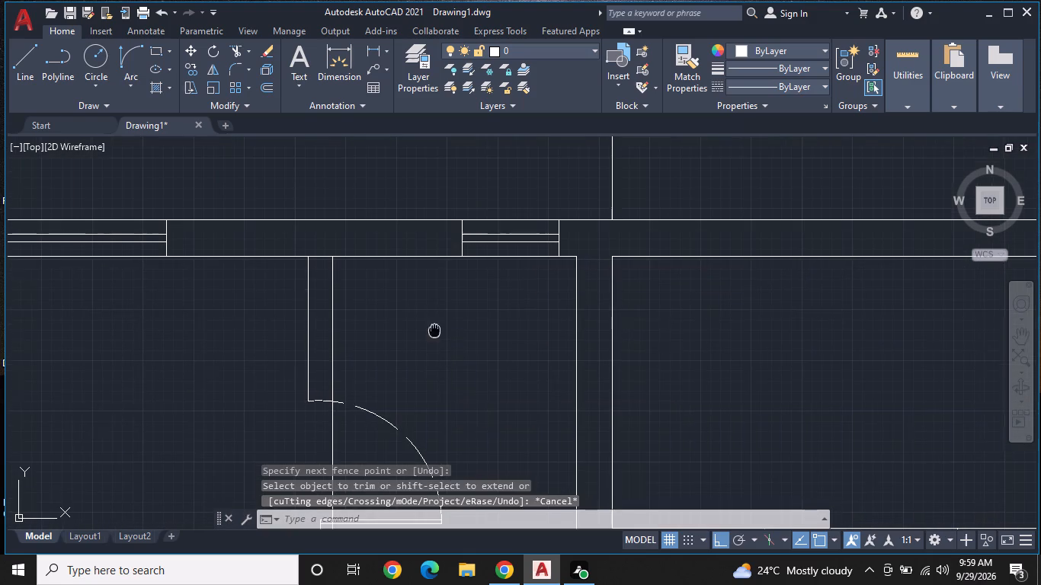
pyautogui.moveTo(432, 344); pyautogui.dragTo(399, 395, button='middle')
pyautogui.click(27, 56)
pyautogui.moveTo(399, 232); pyautogui.dragTo(393, 318, button='middle')
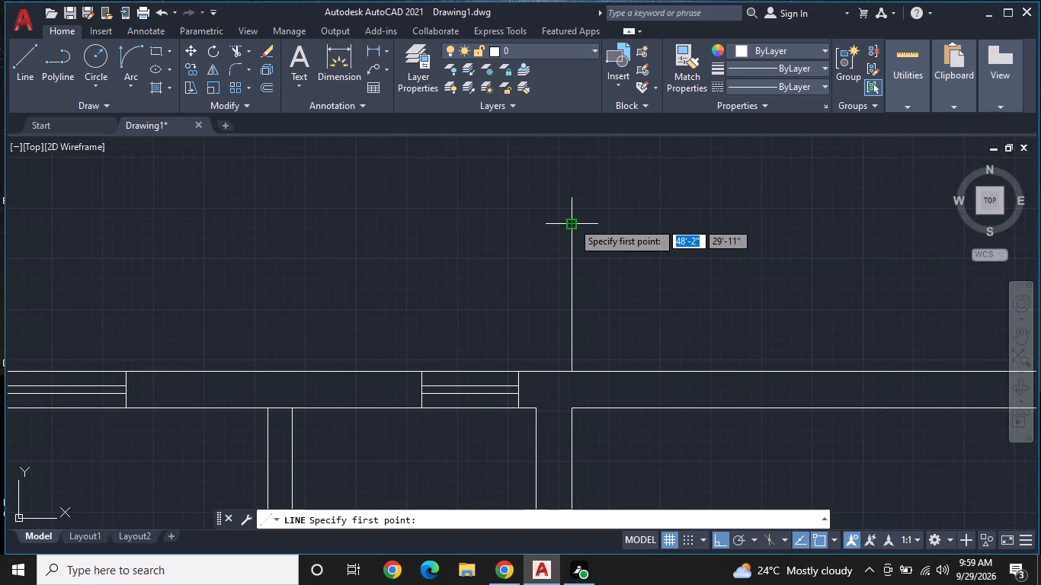
pyautogui.click(572, 222)
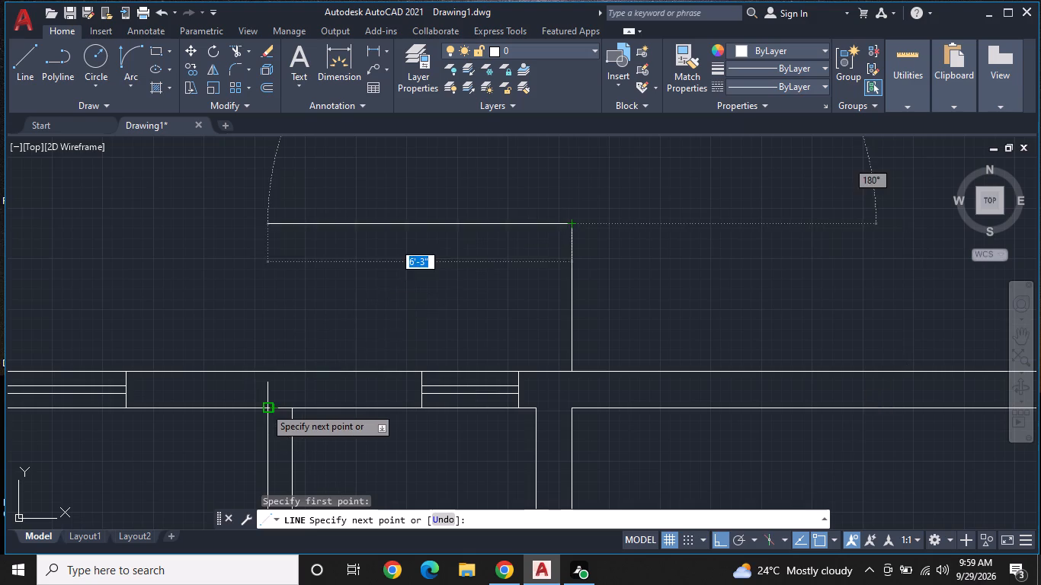
pyautogui.click(267, 225)
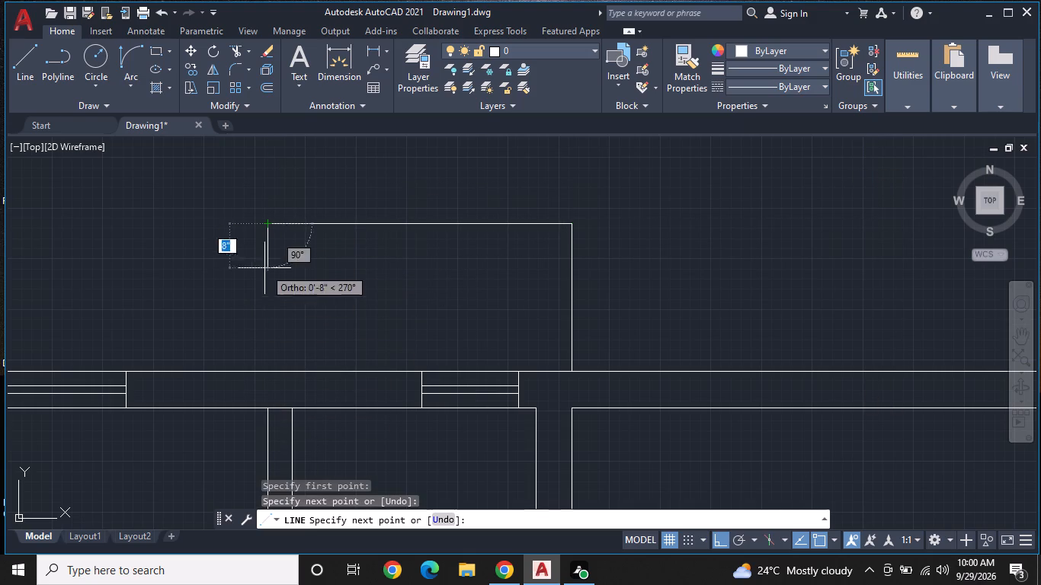
pyautogui.click(268, 374)
pyautogui.press('space')
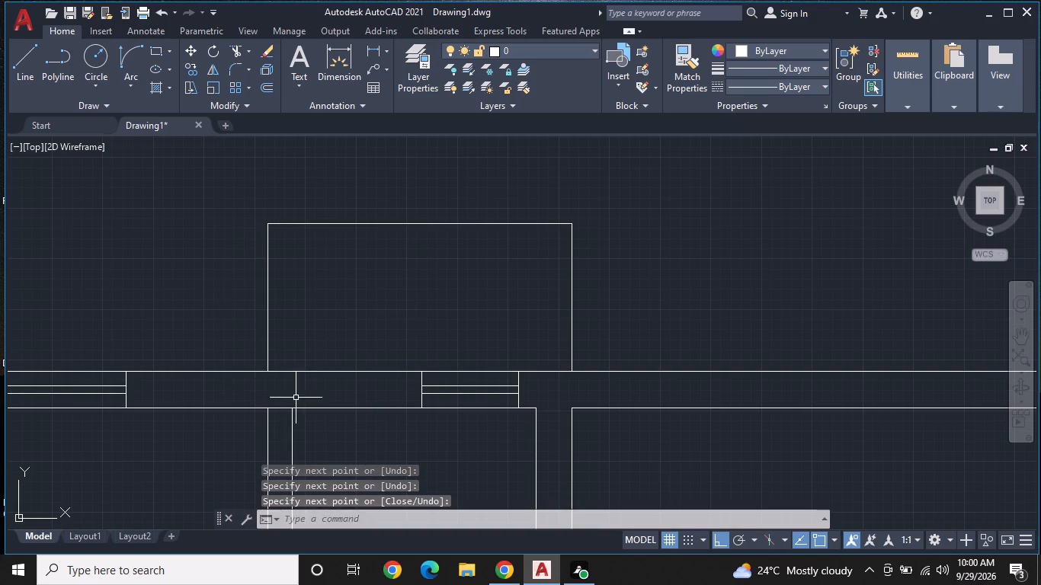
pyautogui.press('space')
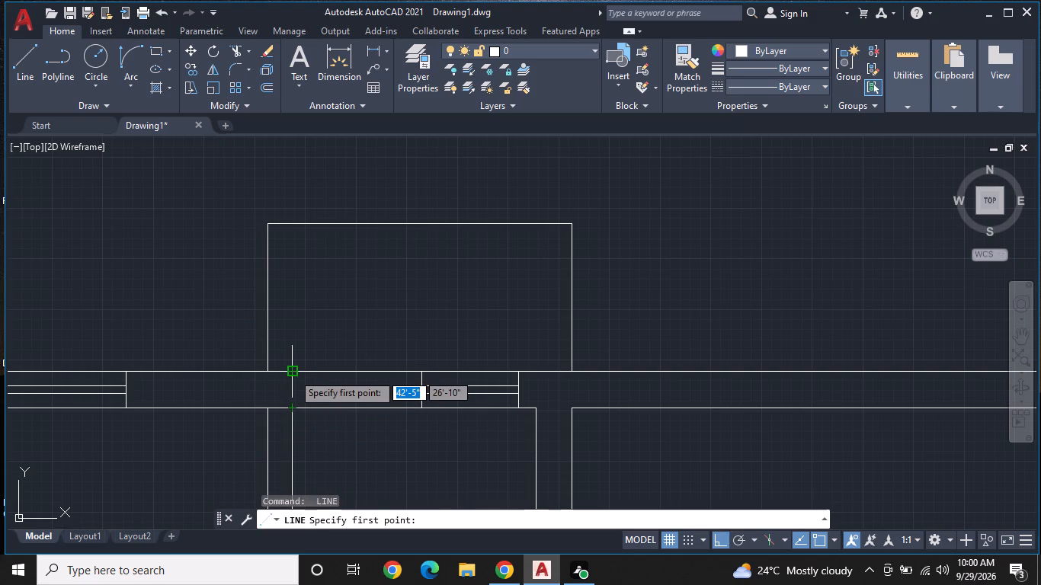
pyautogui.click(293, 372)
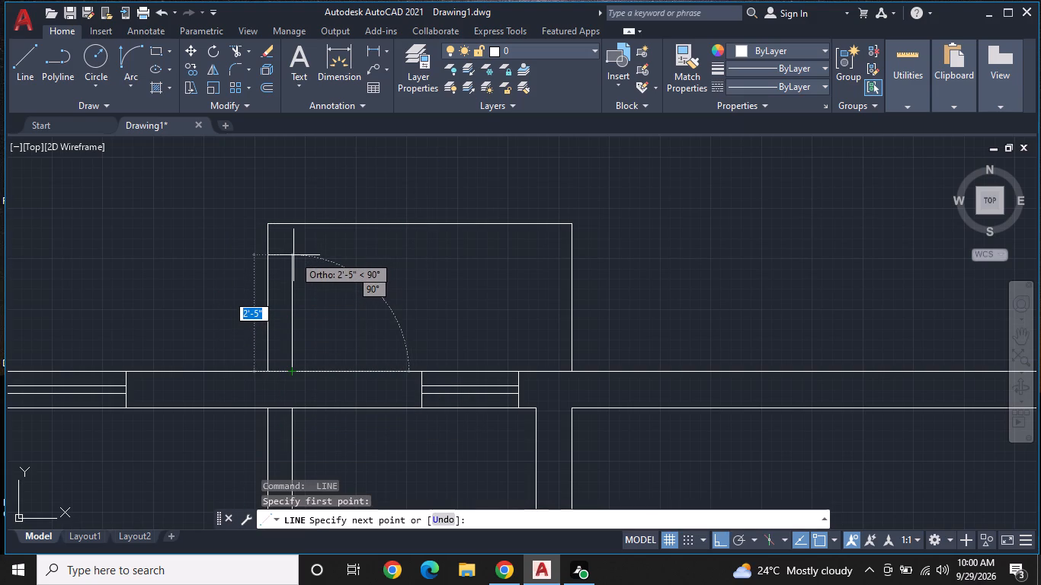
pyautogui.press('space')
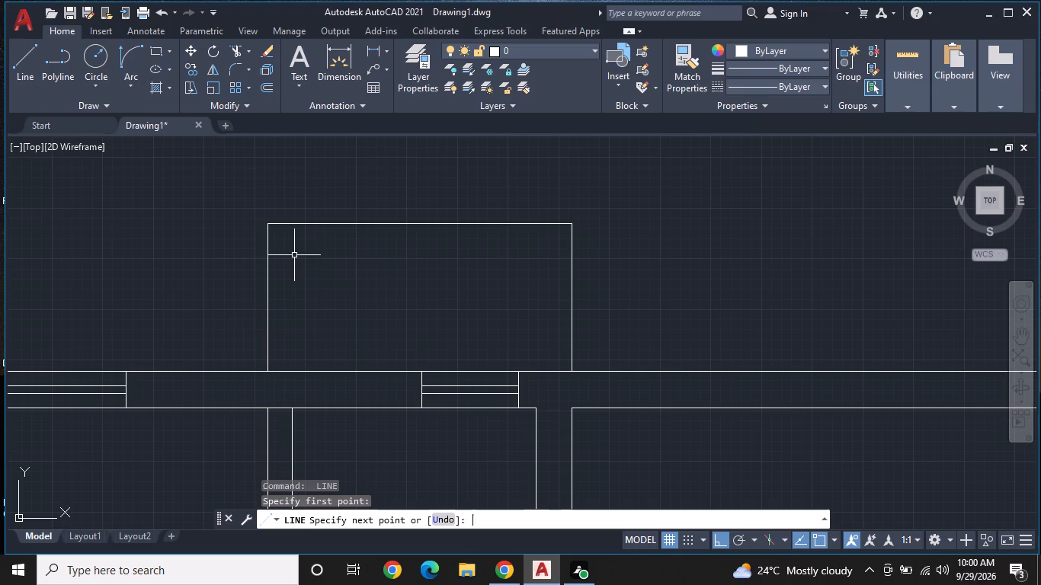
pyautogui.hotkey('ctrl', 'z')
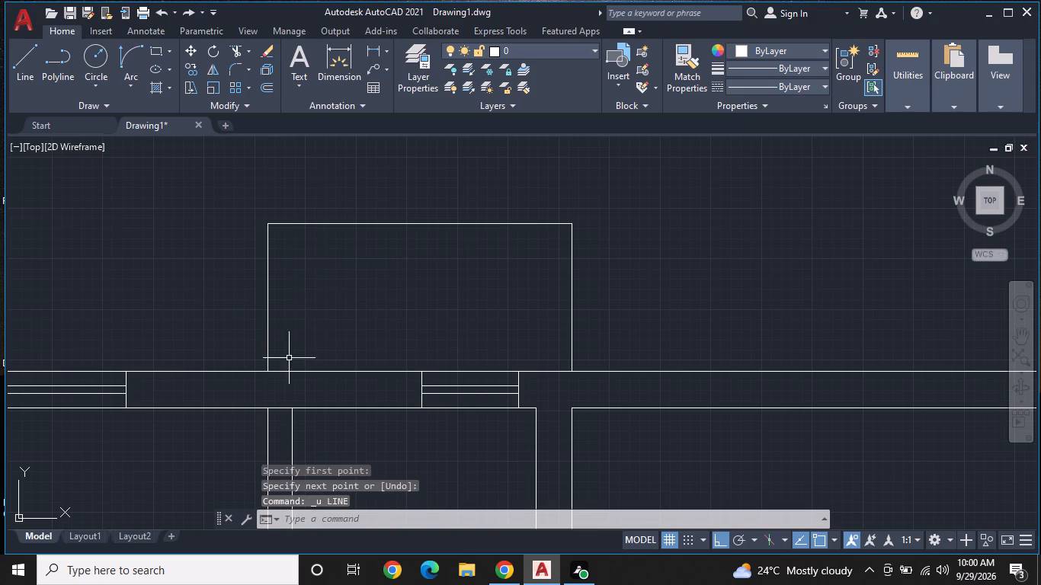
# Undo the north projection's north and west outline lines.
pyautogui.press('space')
# Draw the north projection's outline from the east line's north end 6'-3" west, in line with the small room's west wall face, and south to the north wall.
pyautogui.scroll(-3, 312, 313)
pyautogui.scroll(1, 318, 299)
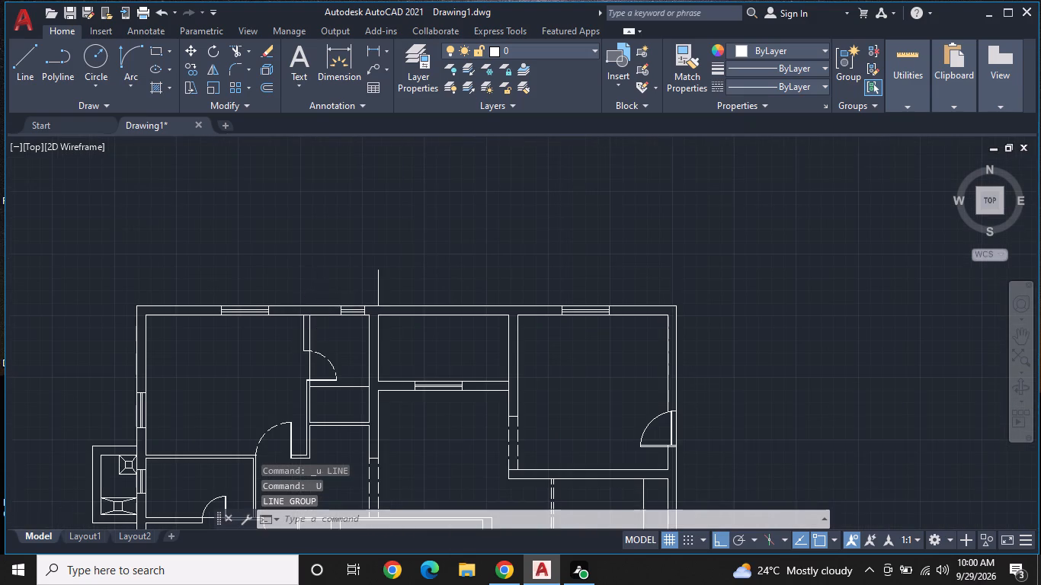
pyautogui.scroll(2, 325, 292)
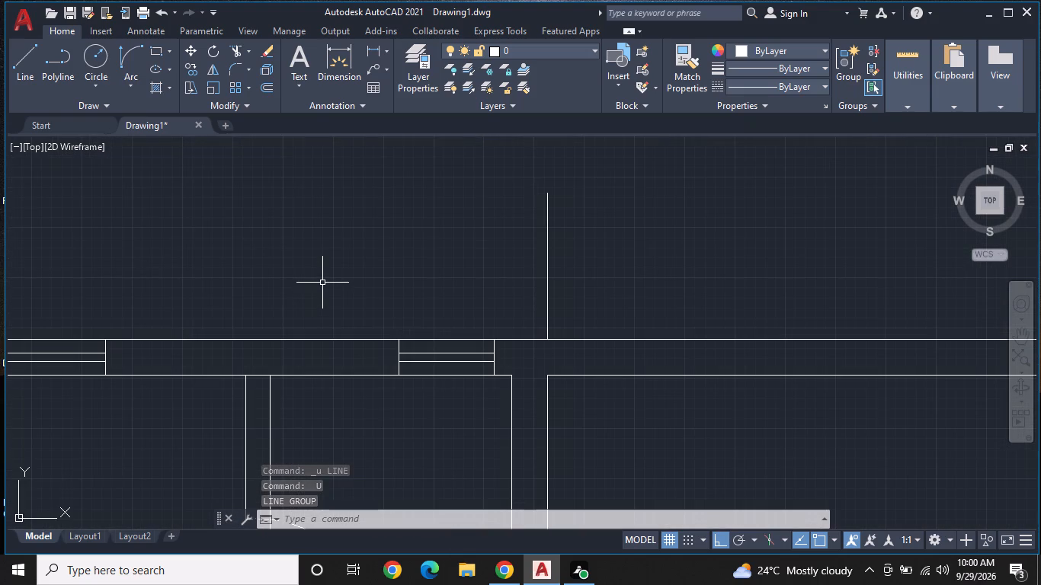
pyautogui.click(31, 53)
pyautogui.click(548, 197)
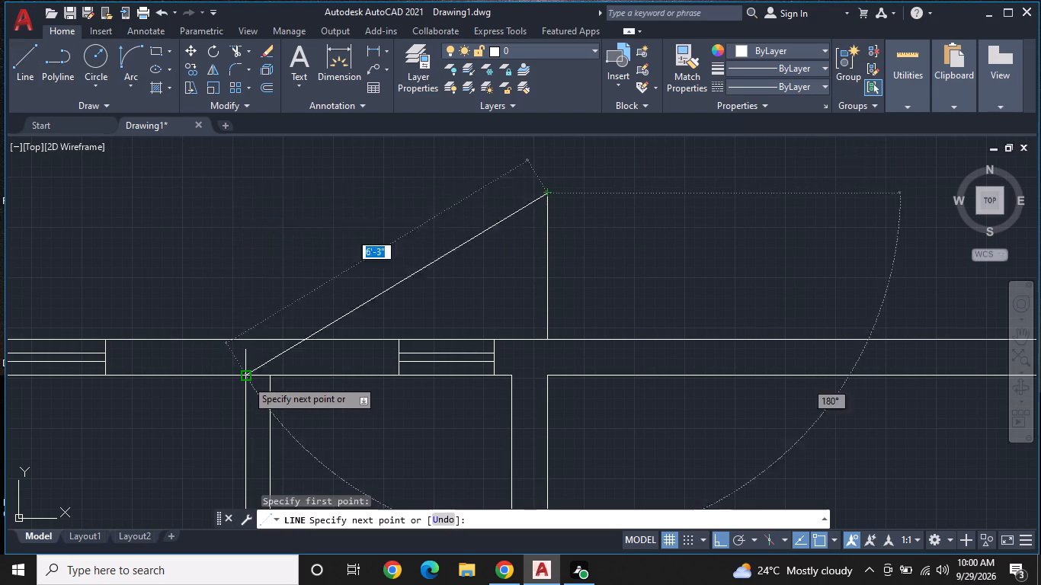
pyautogui.click(245, 191)
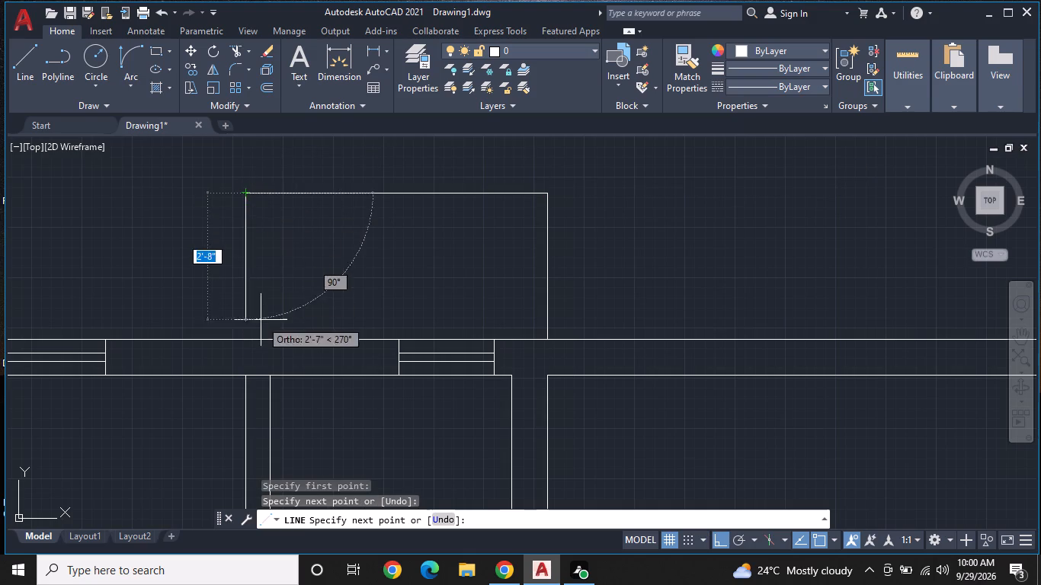
pyautogui.doubleClick(244, 344)
pyautogui.press('space')
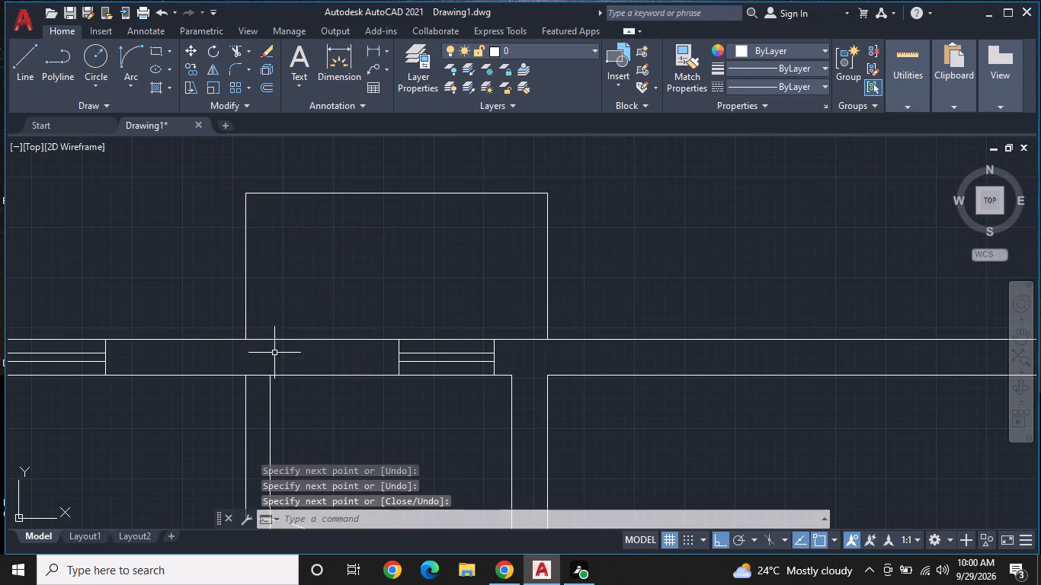
# Draw the projection's west inner wall line about 2'-4" north from the north wall, aligned with the 3" wall's east face.
pyautogui.press('space')
pyautogui.click(272, 340)
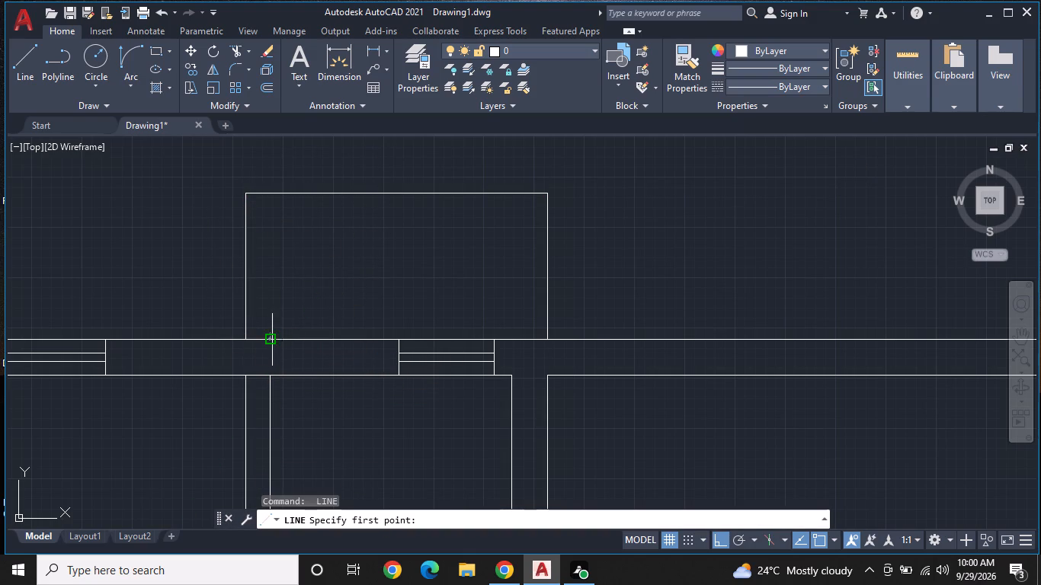
pyautogui.click(272, 225)
pyautogui.press('space')
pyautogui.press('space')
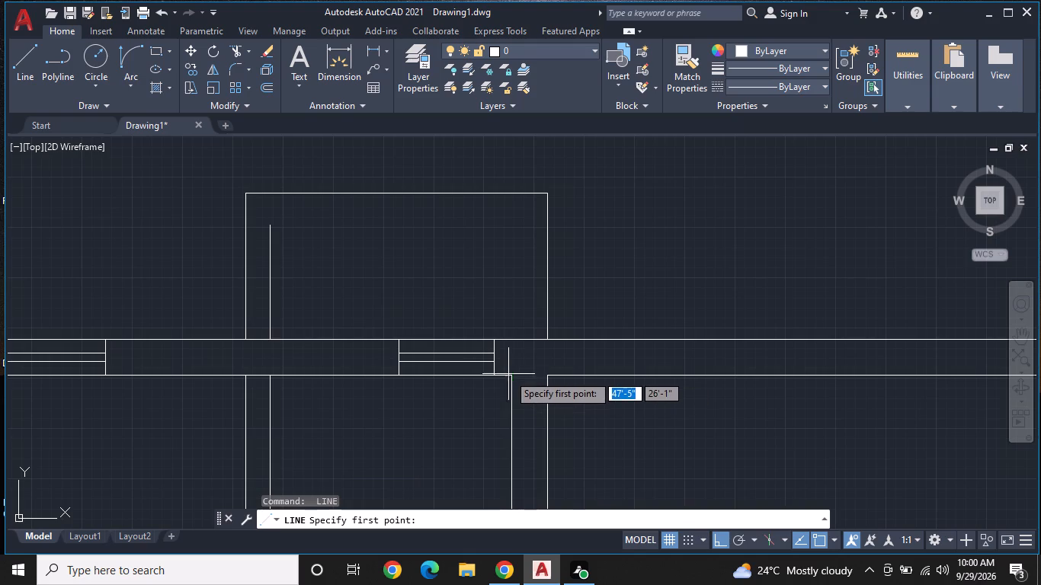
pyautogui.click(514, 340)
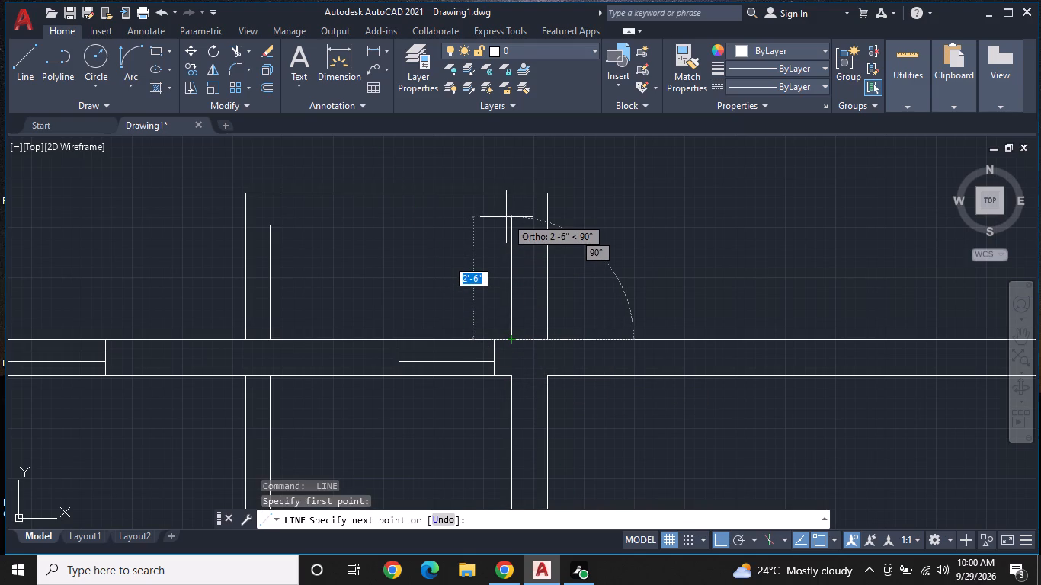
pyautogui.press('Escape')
# Offset the projection's north line 9" inward for the inner wall face.
pyautogui.click(267, 85)
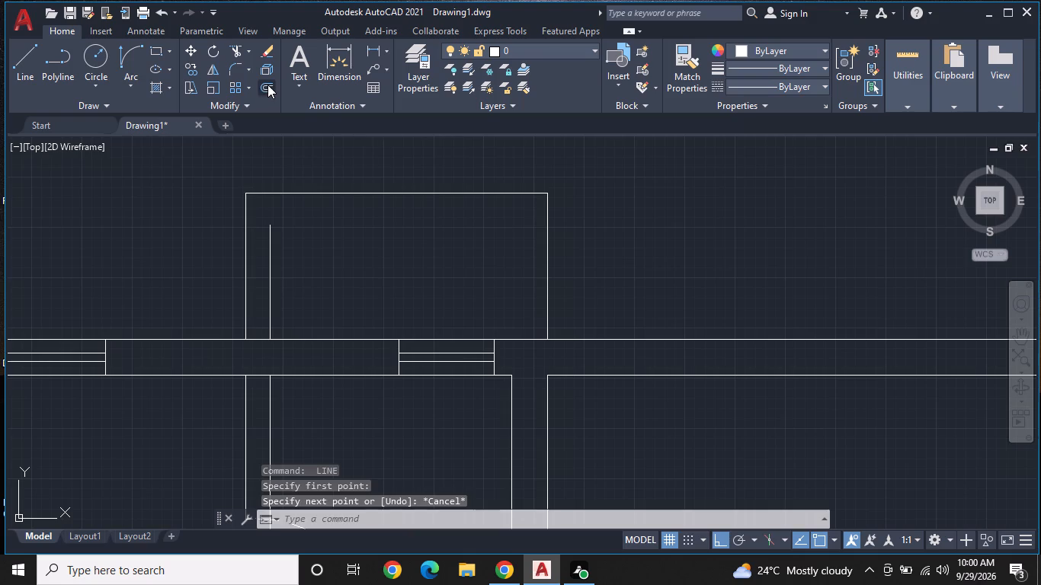
pyautogui.press('space')
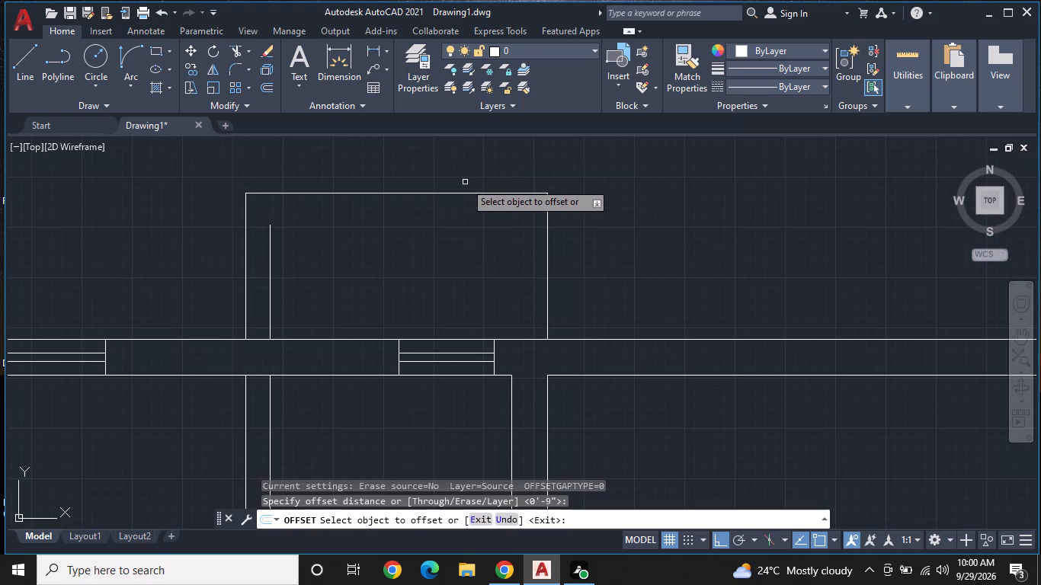
pyautogui.click(462, 193)
pyautogui.click(460, 234)
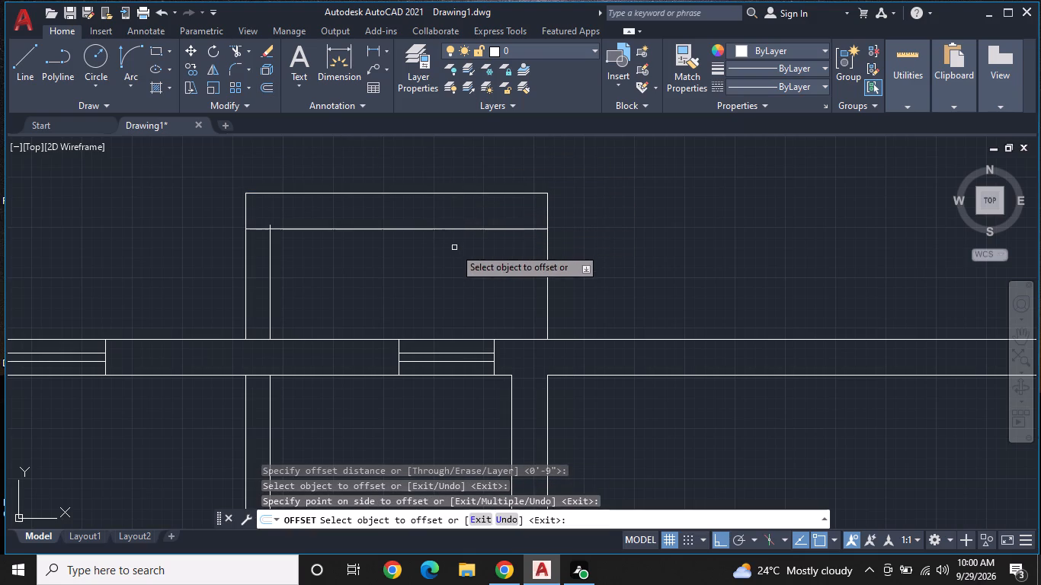
pyautogui.moveTo(454, 248); pyautogui.dragTo(451, 215, button='middle')
pyautogui.press('space')
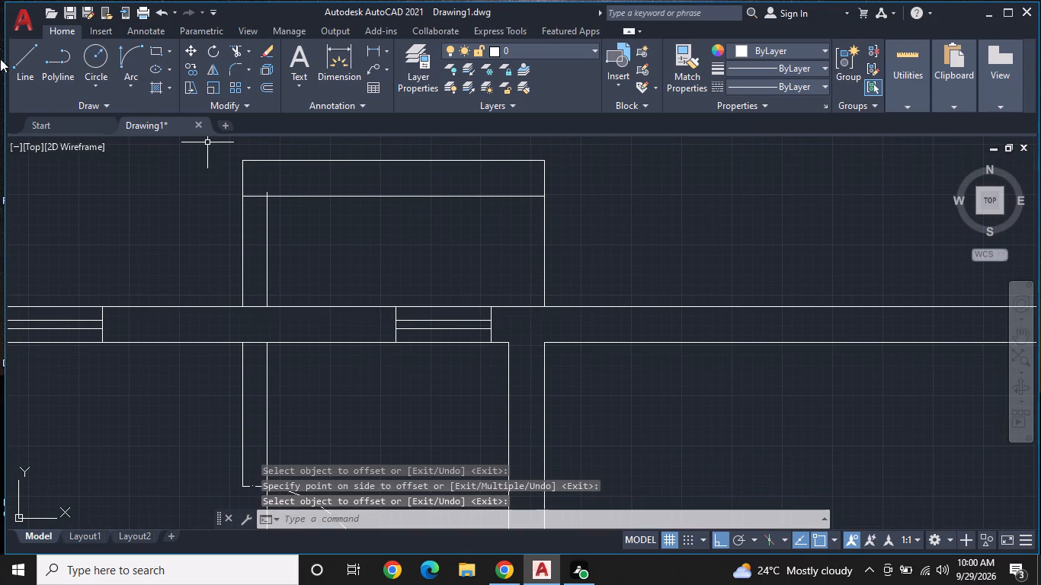
# Draw the projection's east inner wall line 2'-3" from the north wall to the inner north line, aligned with the 9" wall's west face.
pyautogui.click(31, 56)
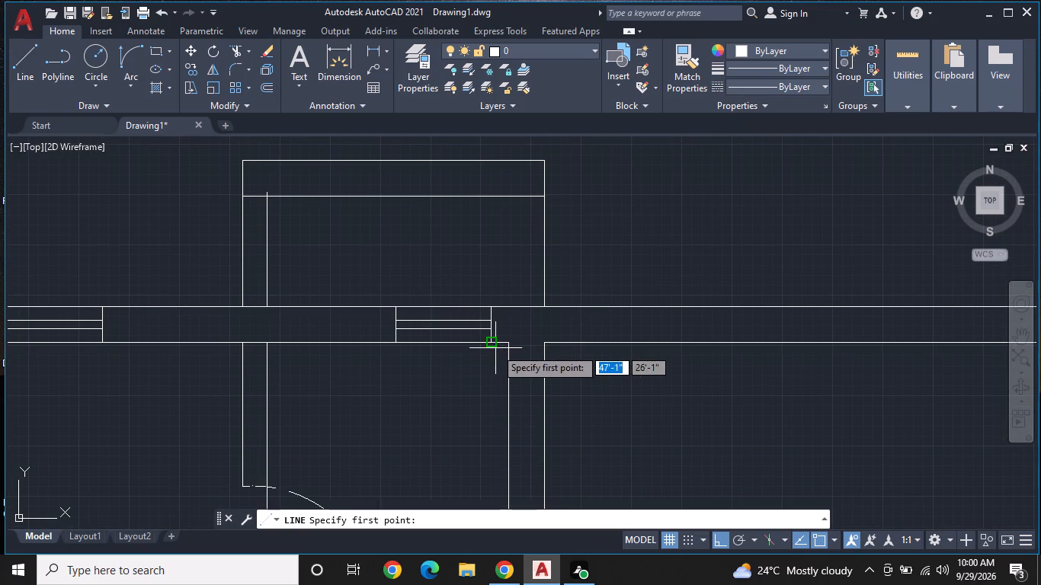
pyautogui.click(511, 306)
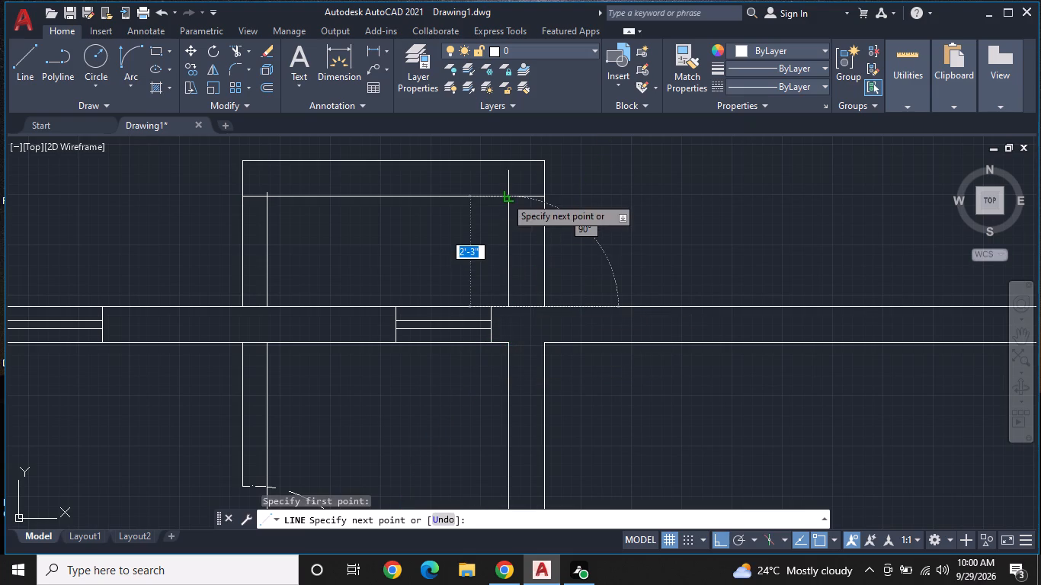
pyautogui.click(505, 197)
pyautogui.press('space')
# Trim the overlapping line ends at the projection's two inner north corners to leave clean wall corners.
pyautogui.scroll(2, 187, 168)
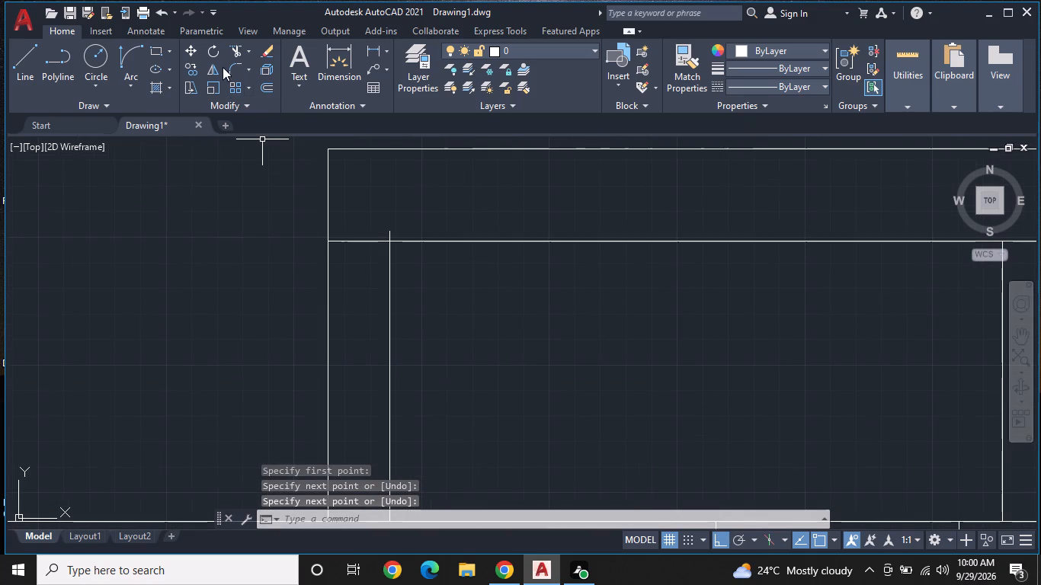
pyautogui.click(232, 49)
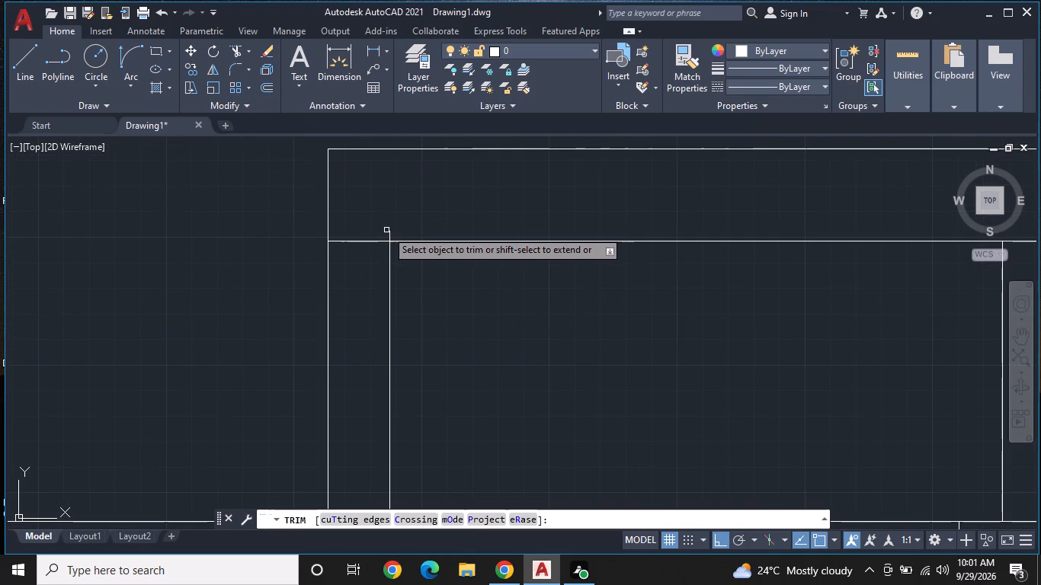
pyautogui.click(388, 232)
pyautogui.scroll(-3, 408, 225)
pyautogui.moveTo(492, 269); pyautogui.dragTo(405, 270, button='middle')
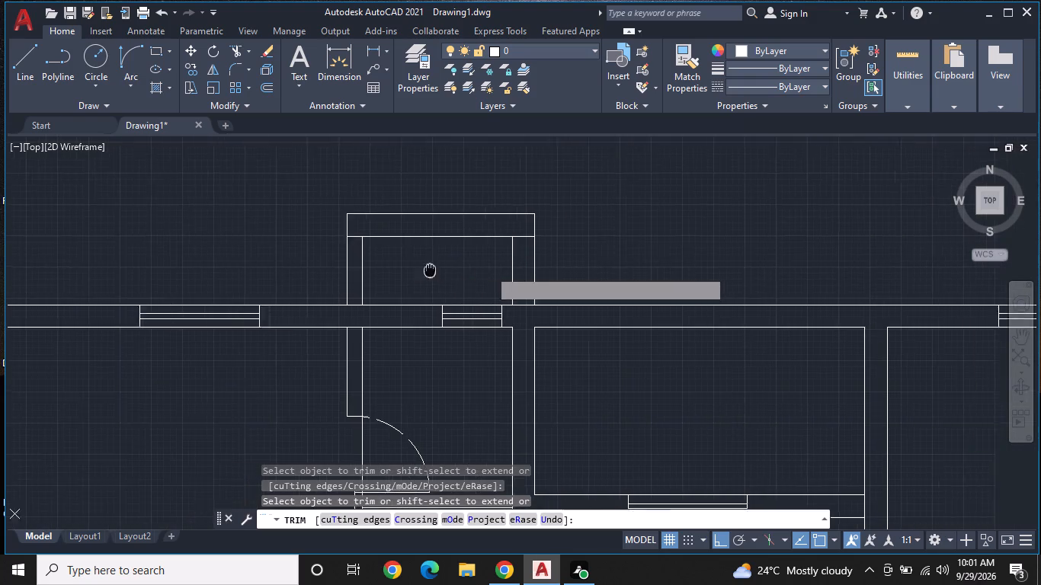
pyautogui.moveTo(405, 270); pyautogui.dragTo(388, 267, button='middle')
pyautogui.scroll(1, 388, 267)
pyautogui.click(248, 213)
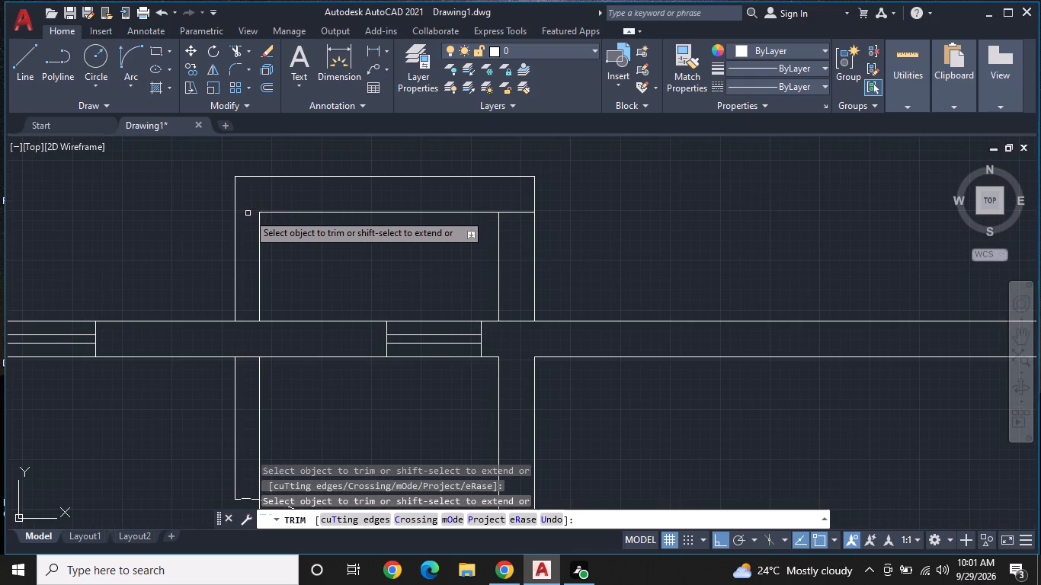
pyautogui.click(523, 208)
pyautogui.click(518, 238)
pyautogui.scroll(-2, 520, 235)
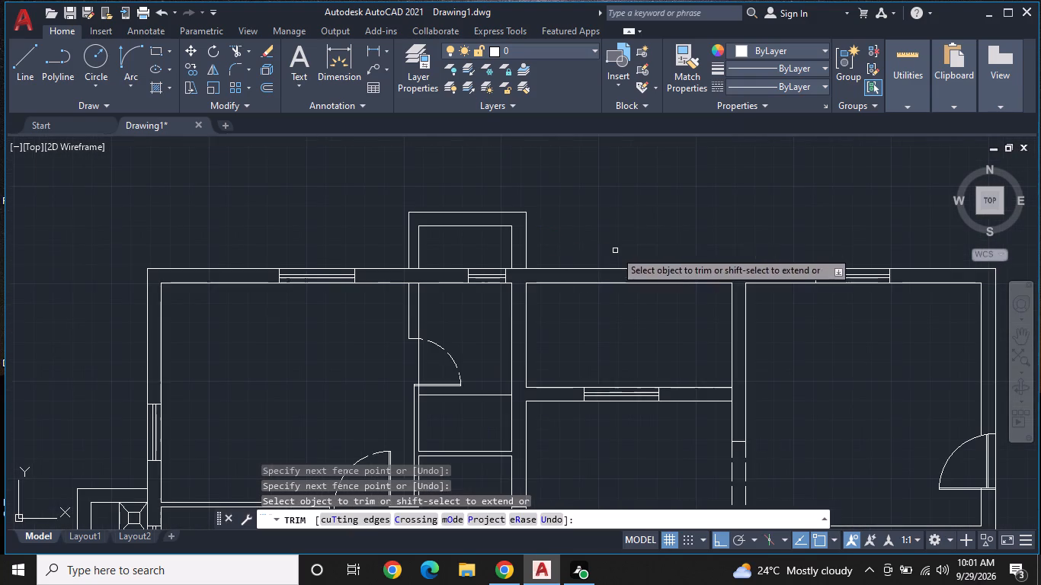
pyautogui.moveTo(615, 251); pyautogui.dragTo(434, 244, button='middle')
pyautogui.moveTo(411, 288); pyautogui.dragTo(328, 289, button='middle')
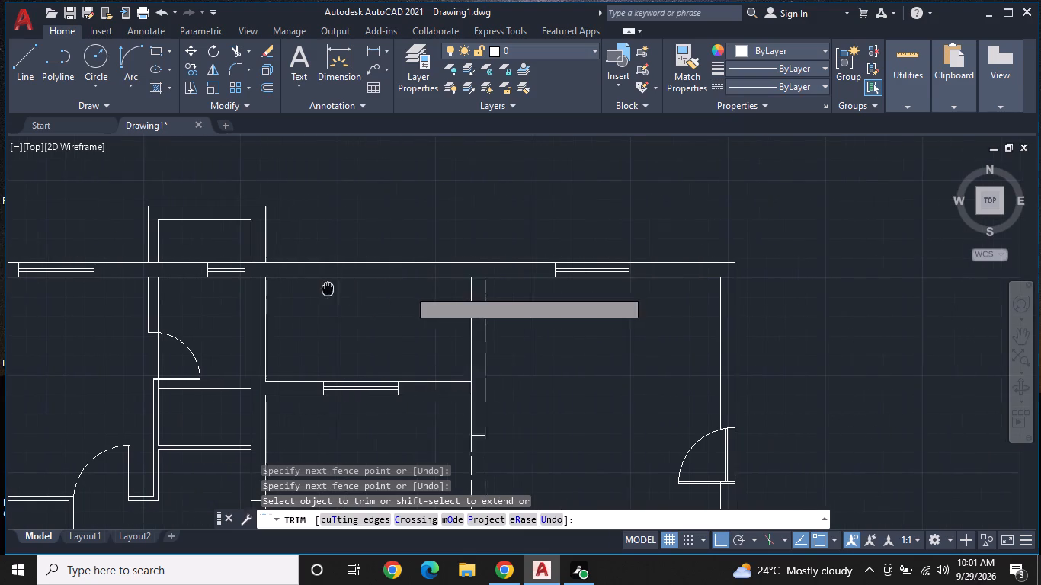
pyautogui.moveTo(328, 289); pyautogui.dragTo(326, 289, button='middle')
pyautogui.moveTo(330, 245); pyautogui.dragTo(524, 274, button='middle')
pyautogui.moveTo(375, 245); pyautogui.dragTo(389, 301, button='middle')
pyautogui.middleClick(389, 302)
pyautogui.scroll(1, 392, 294)
pyautogui.press('Escape')
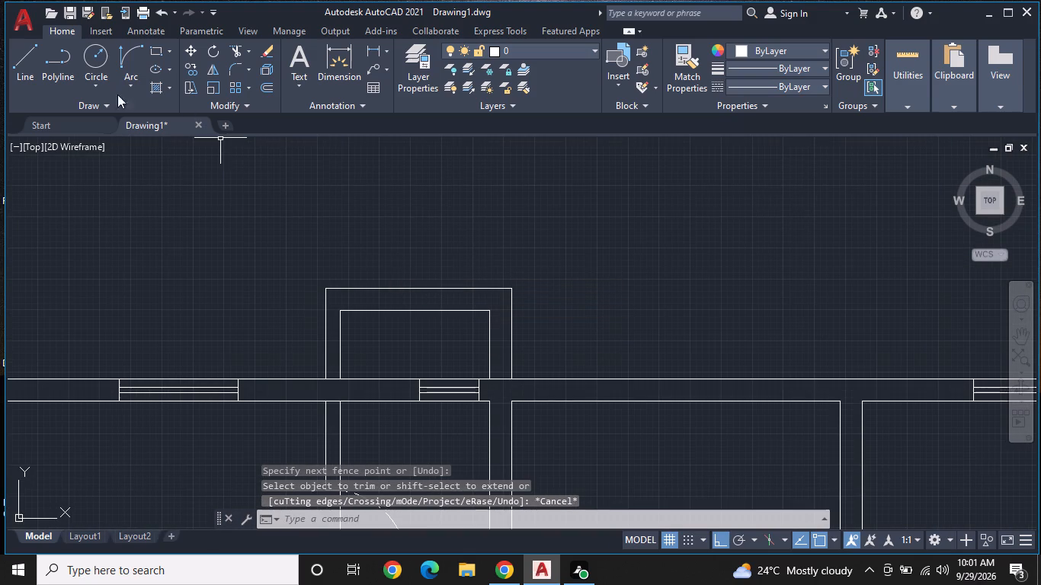
# Draw a window frame in the projection's north wall with two jamb lines across the 9" wall joined by a middle line.
pyautogui.click(27, 50)
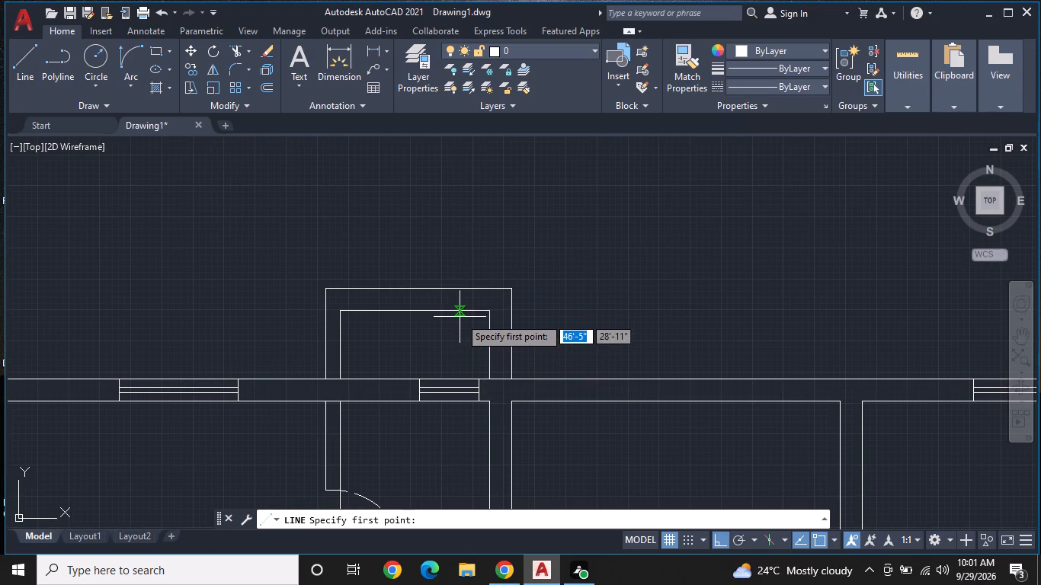
pyautogui.click(456, 310)
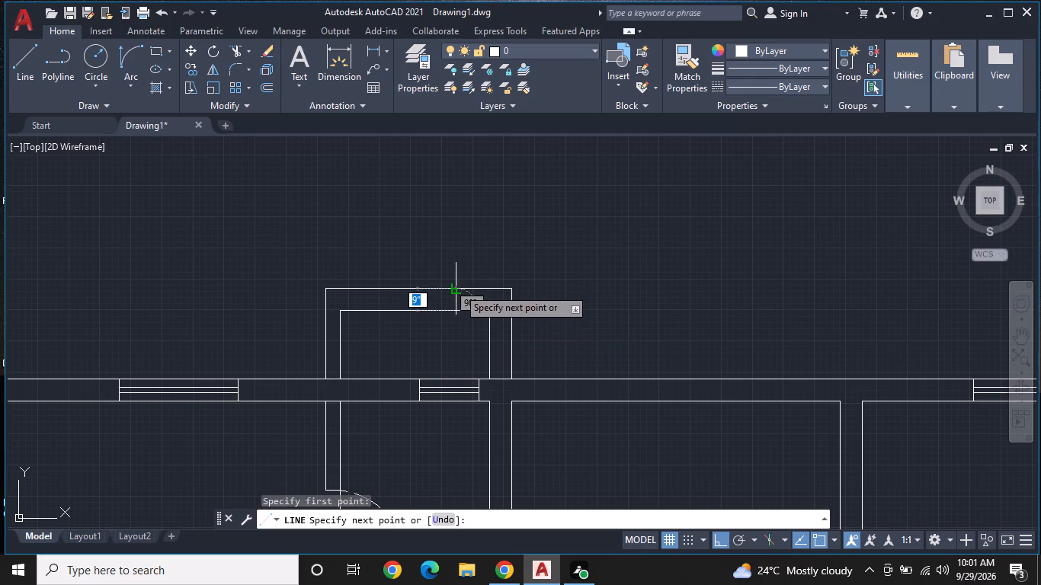
pyautogui.click(458, 287)
pyautogui.press('space')
pyautogui.scroll(2, 450, 299)
pyautogui.press('space')
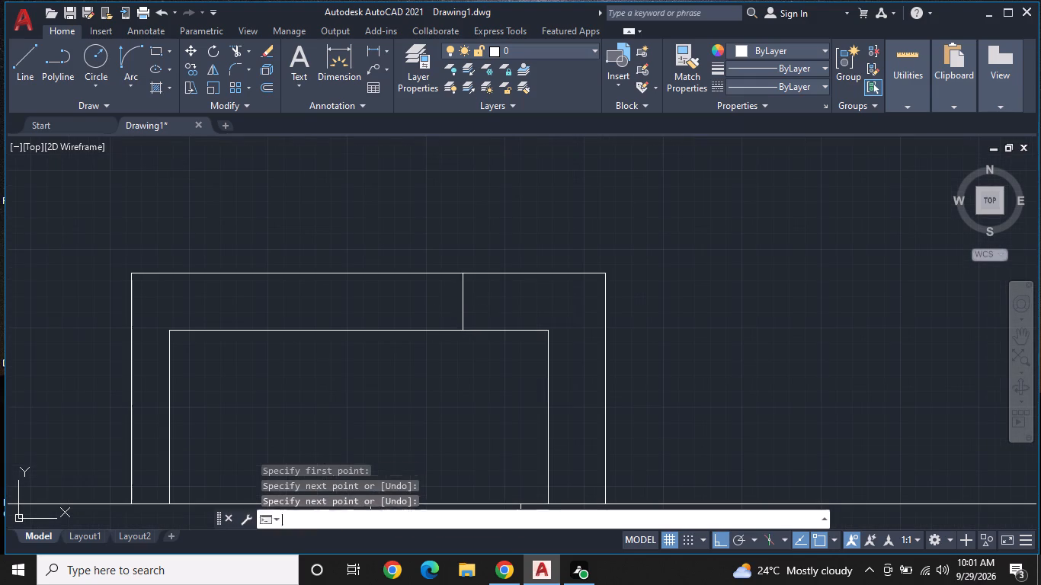
pyautogui.click(462, 299)
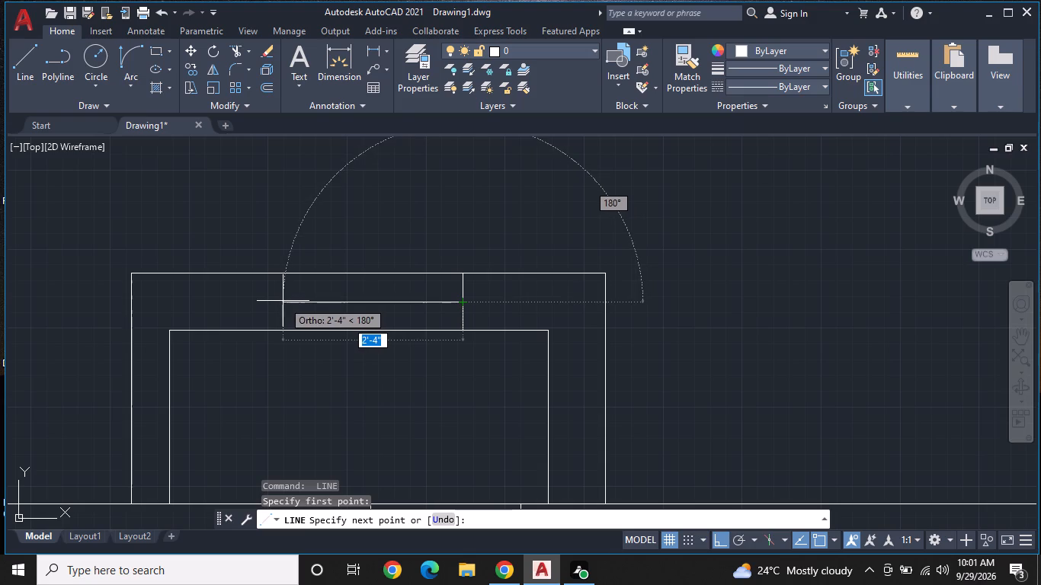
pyautogui.click(274, 301)
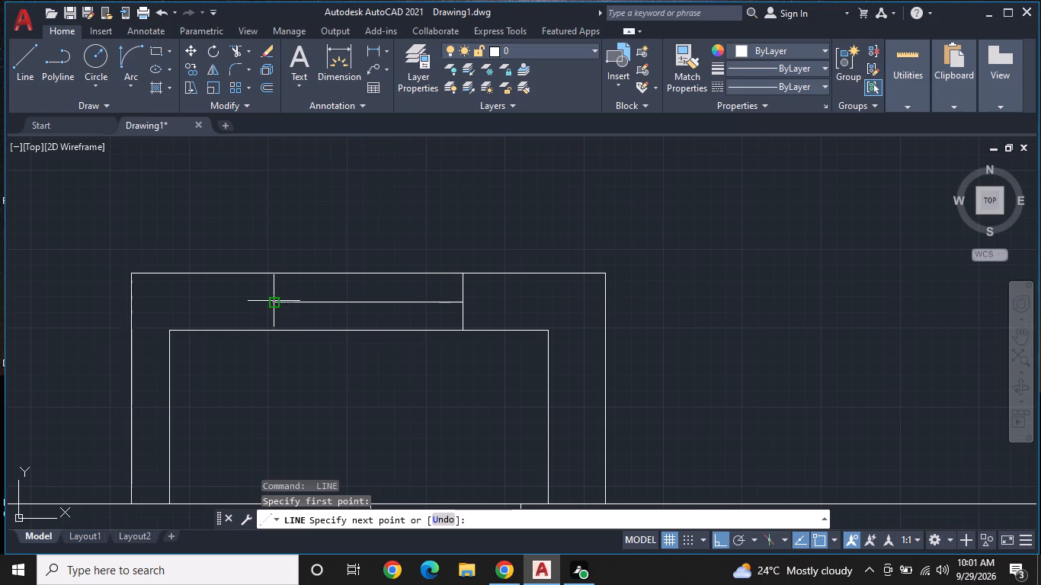
pyautogui.click(277, 270)
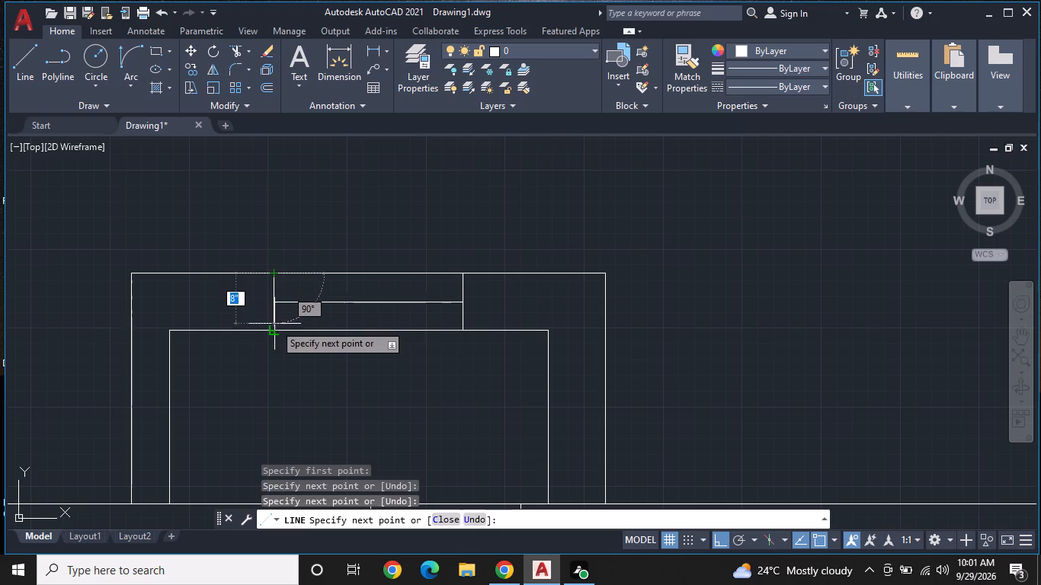
pyautogui.click(273, 327)
pyautogui.press('Escape')
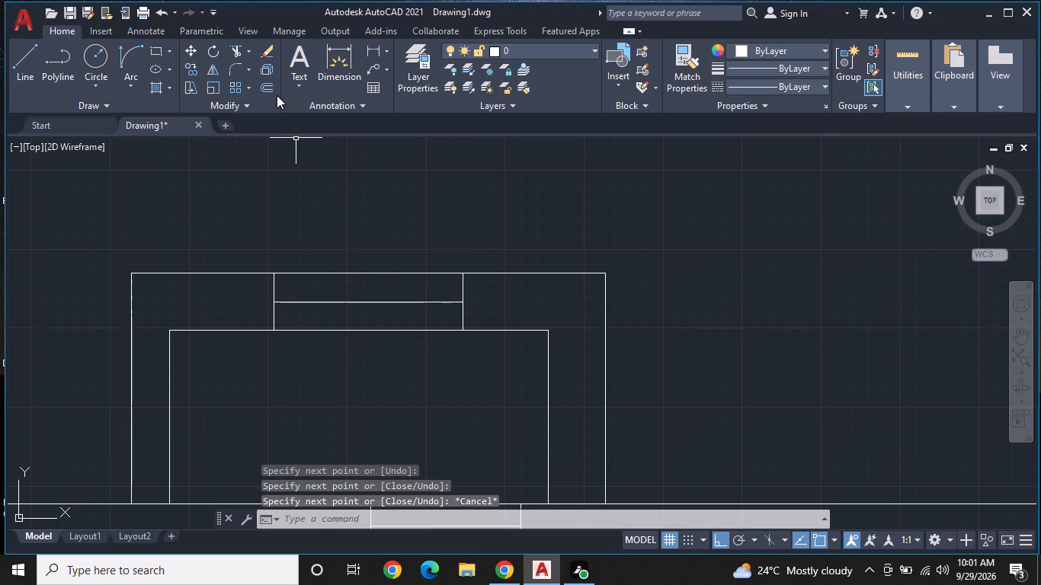
# Offset the new window's middle line 1" to both its north and south sides.
pyautogui.click(271, 85)
pyautogui.press('1')
pyautogui.hotkey('shift', '"')
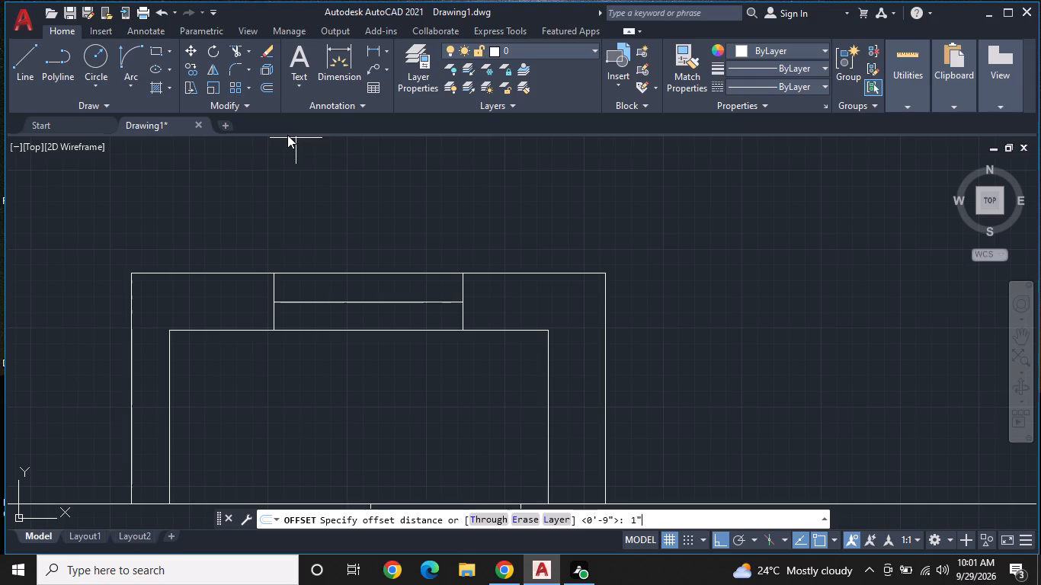
pyautogui.press('Return')
pyautogui.click(431, 303)
pyautogui.click(427, 319)
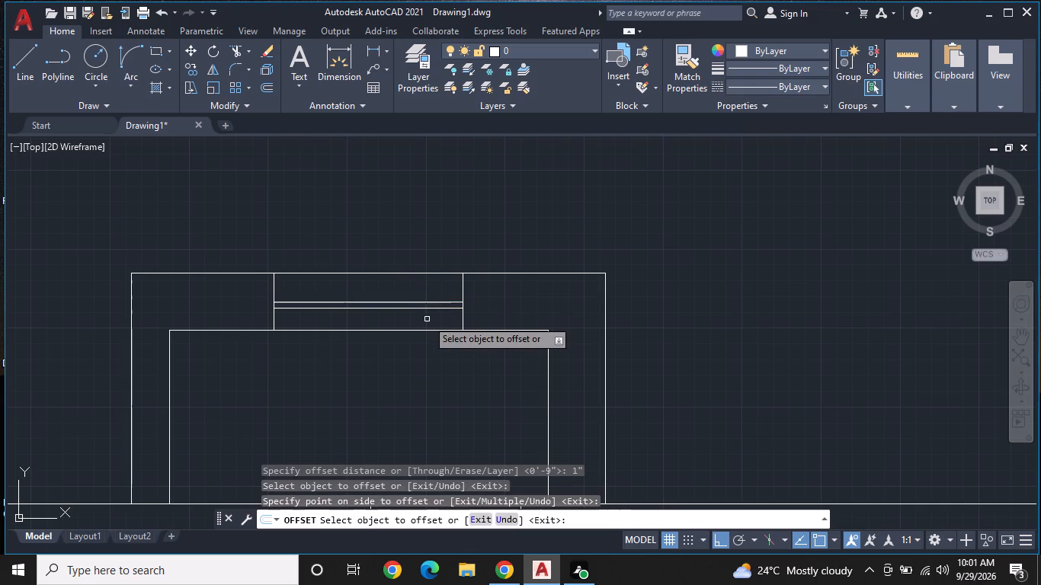
pyautogui.click(430, 302)
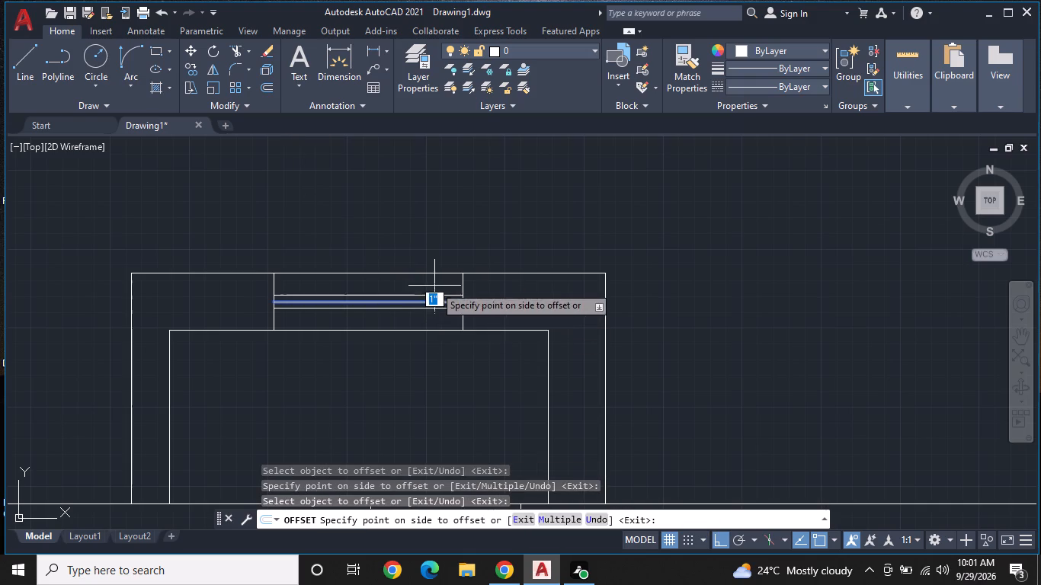
pyautogui.click(434, 286)
# Remove the window's original middle line with Trim, leaving the two offset glass lines.
pyautogui.click(235, 49)
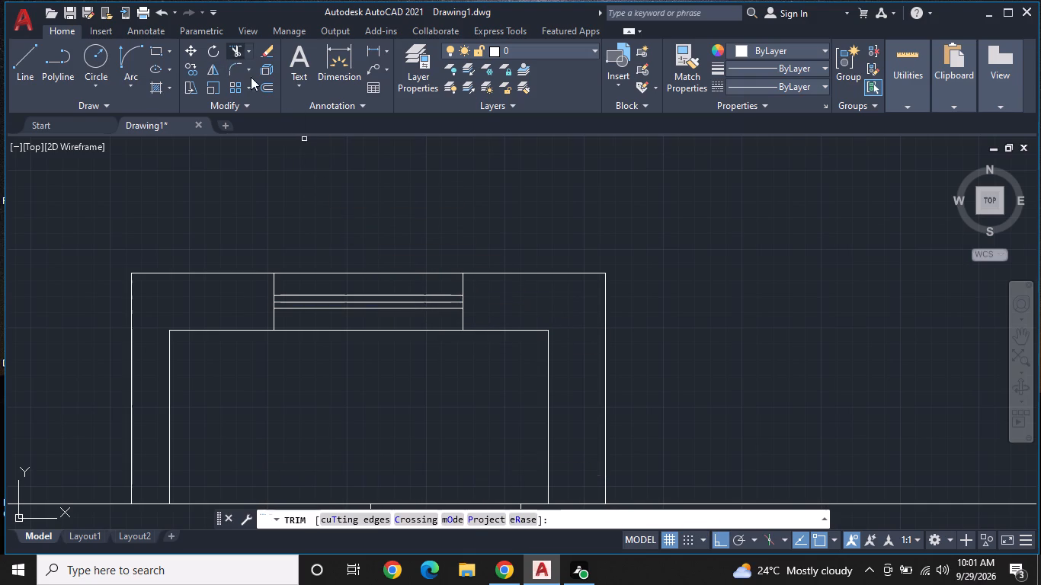
pyautogui.scroll(1, 345, 282)
pyautogui.click(371, 315)
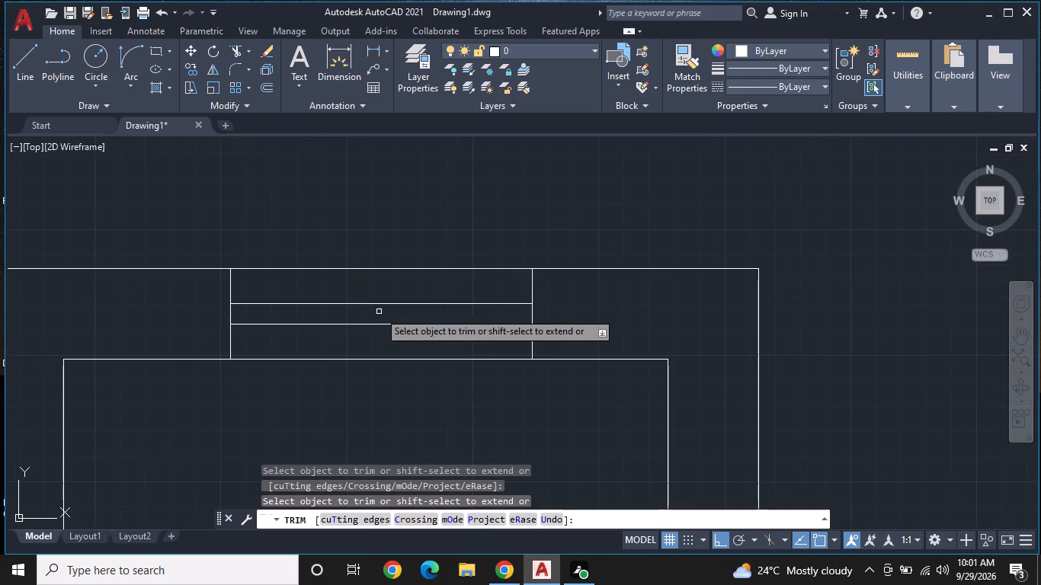
pyautogui.scroll(-2, 379, 312)
pyautogui.moveTo(675, 322); pyautogui.dragTo(564, 261, button='middle')
pyautogui.scroll(-1, 564, 261)
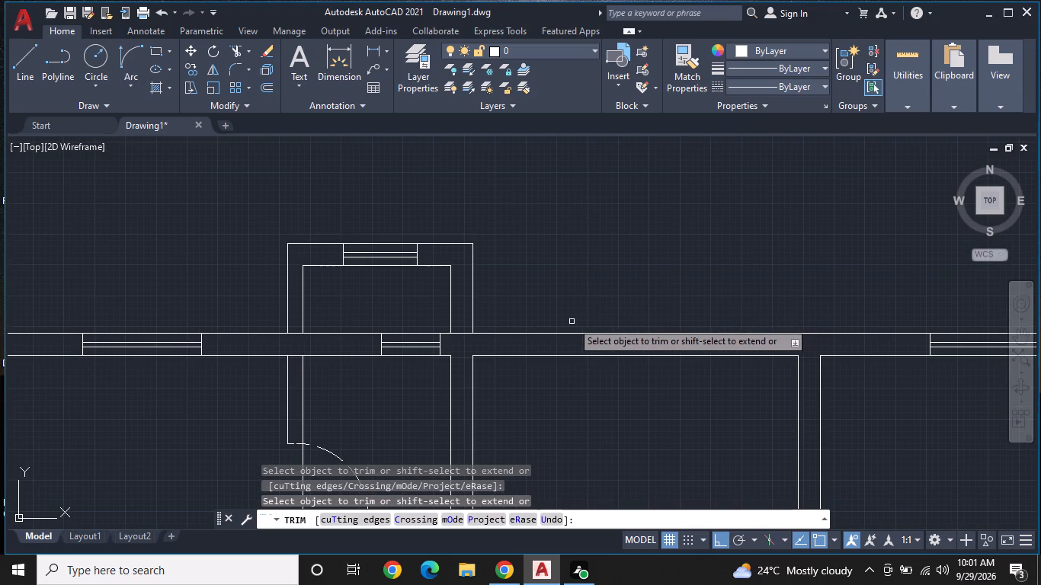
pyautogui.scroll(-1, 487, 323)
pyautogui.moveTo(487, 323); pyautogui.dragTo(580, 341, button='middle')
pyautogui.scroll(1, 542, 313)
pyautogui.press('Escape')
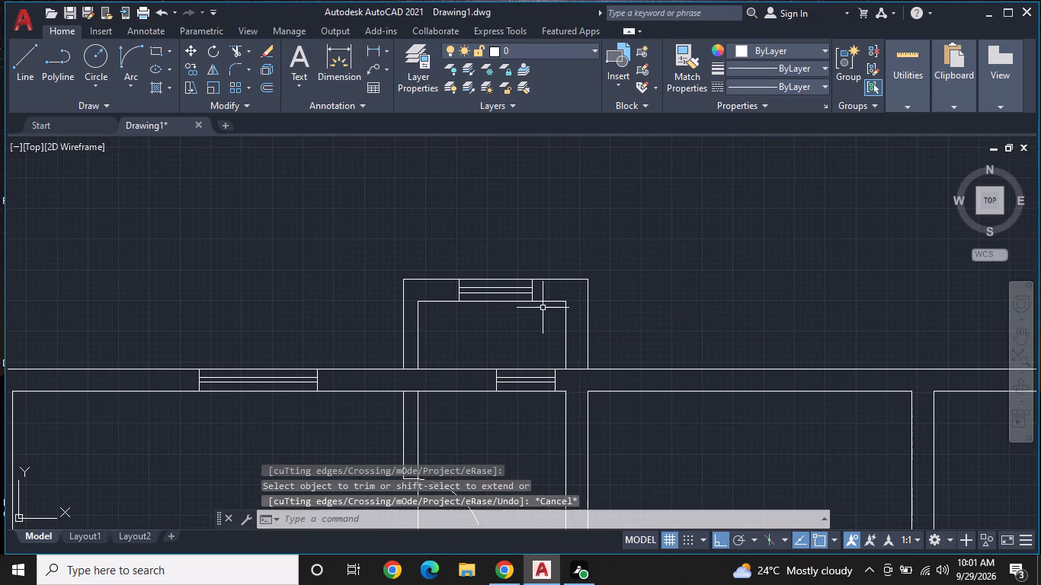
# Draw a stepped outline inside the north projection from its inner north wall: about 1'-4" south, 1'-1" east, 11" south to the main wall.
pyautogui.click(26, 71)
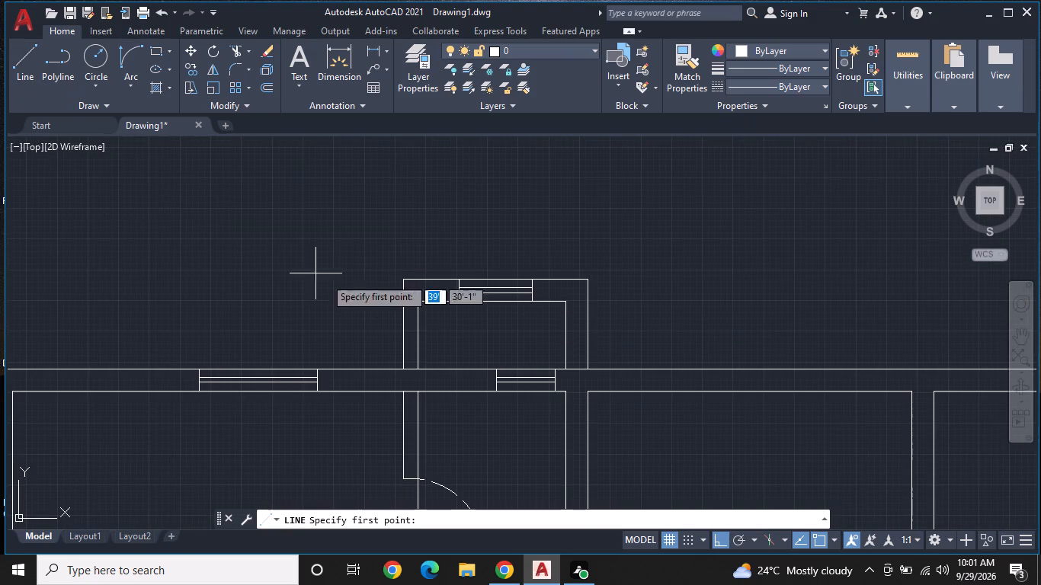
pyautogui.moveTo(514, 331); pyautogui.dragTo(508, 315, button='middle')
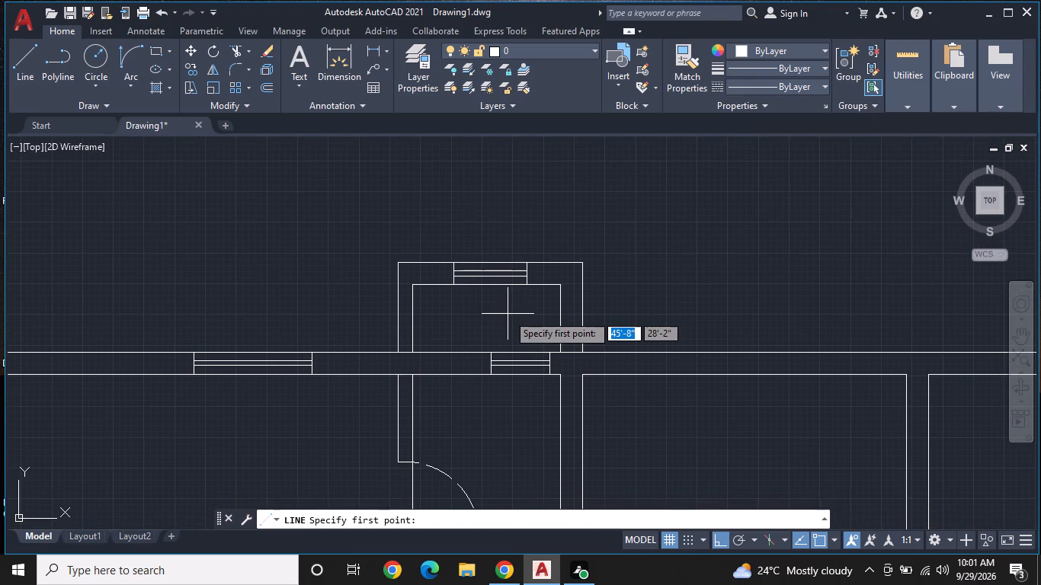
pyautogui.scroll(1, 506, 314)
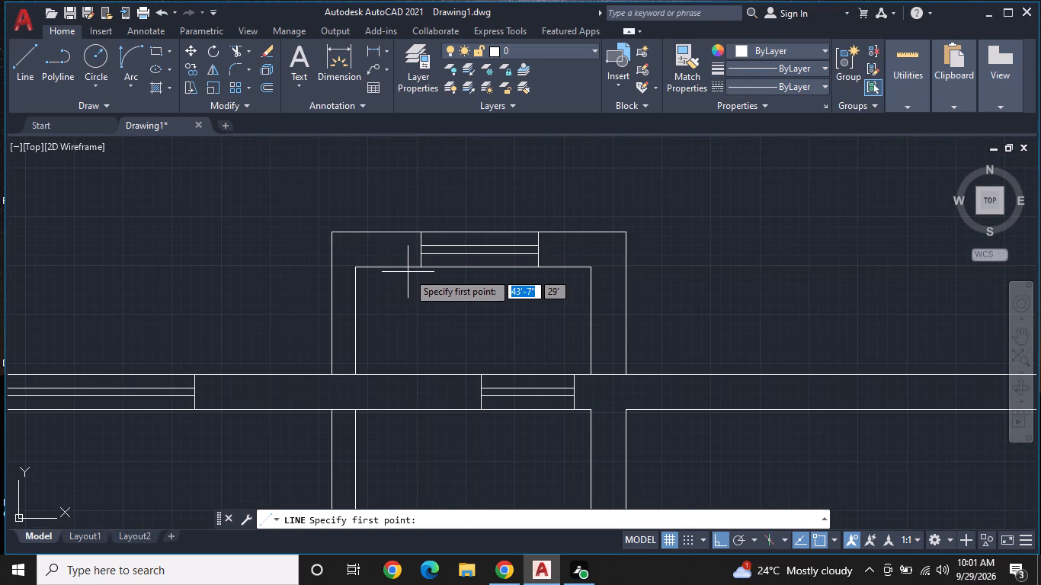
pyautogui.click(411, 269)
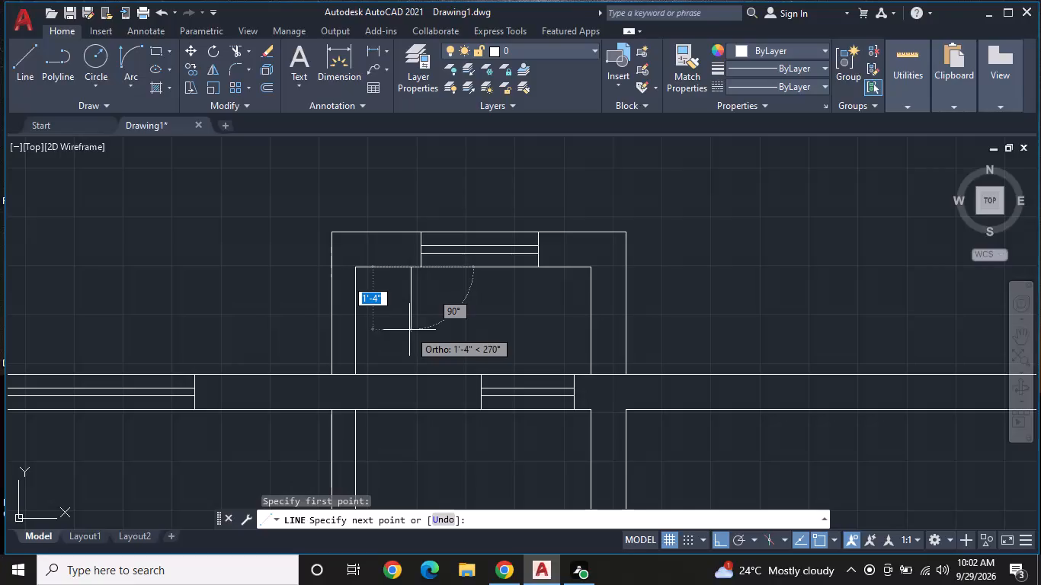
pyautogui.click(413, 331)
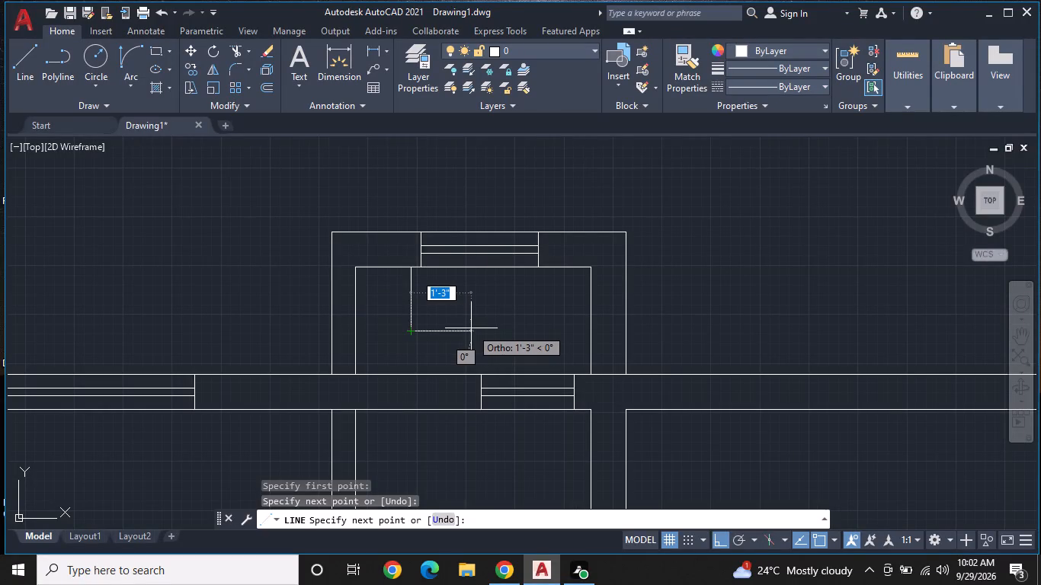
pyautogui.click(463, 328)
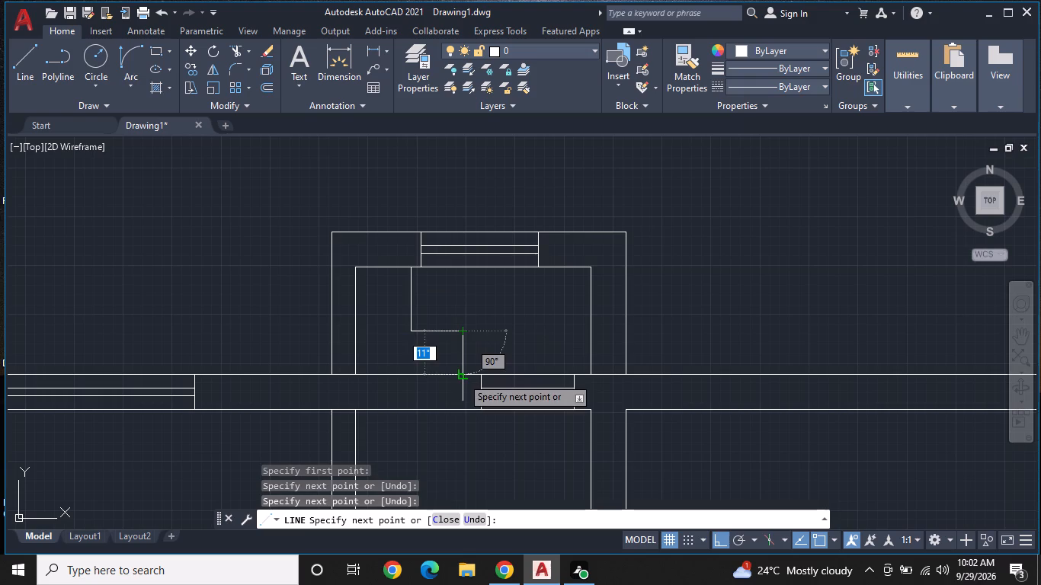
pyautogui.click(462, 377)
pyautogui.press('space')
# Draw two crossing diagonals in the stepped shape, from its north edge's ends to the projection's inner southwest corner and the shape's southeast corner.
pyautogui.press('space')
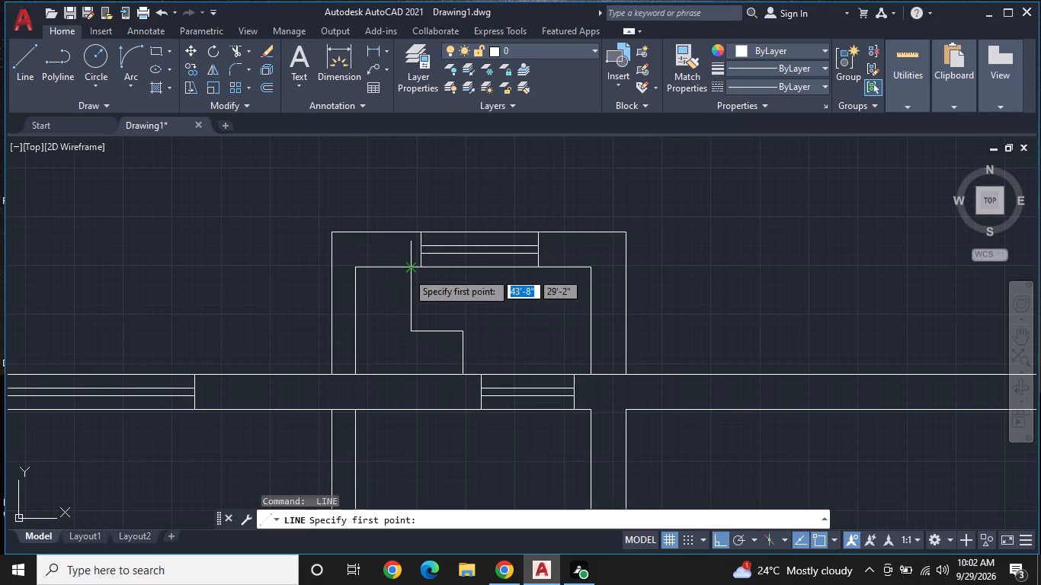
pyautogui.click(407, 272)
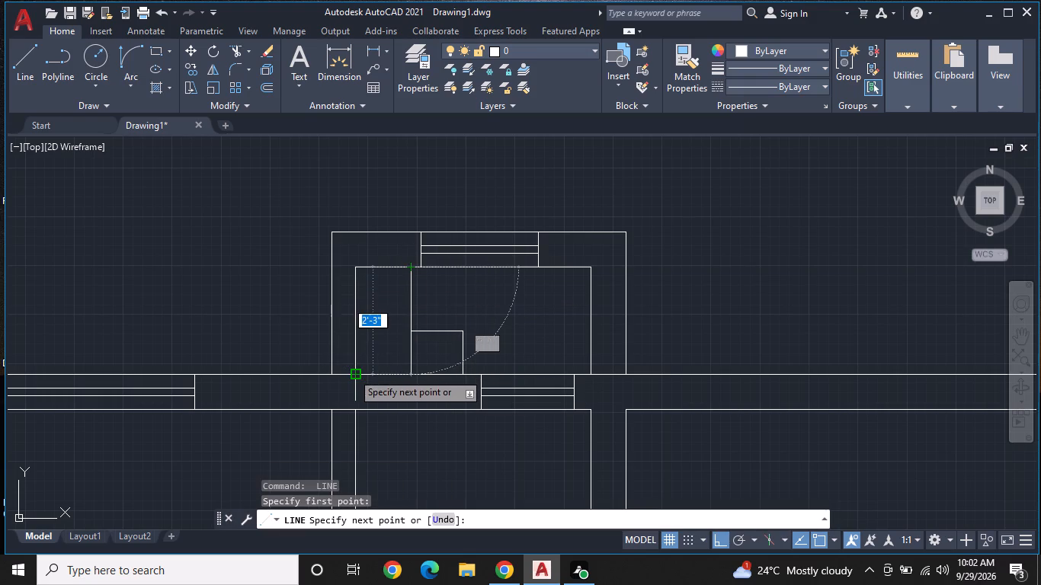
pyautogui.click(352, 372)
pyautogui.press('space')
pyautogui.press('space')
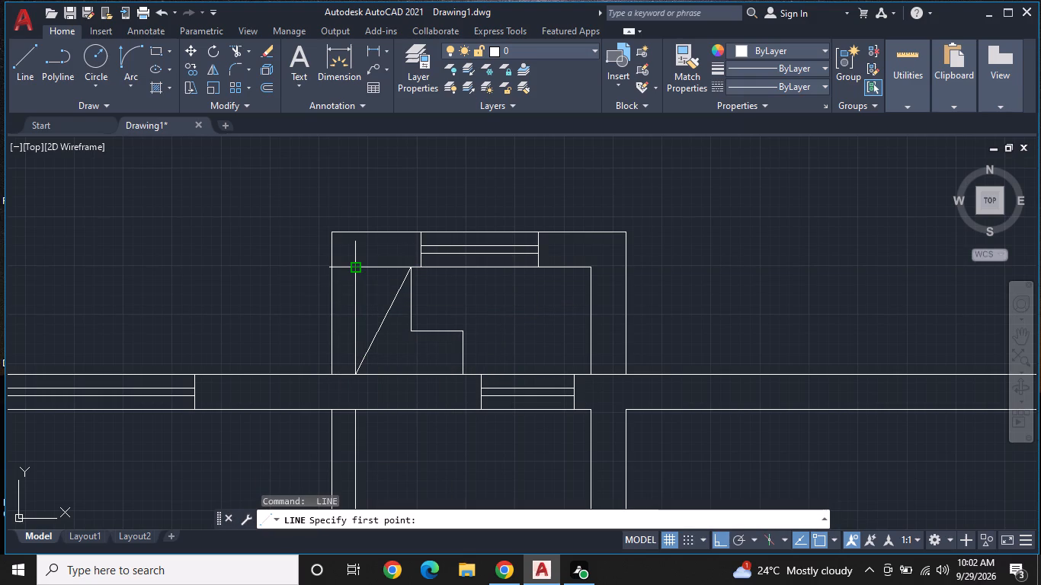
pyautogui.click(358, 270)
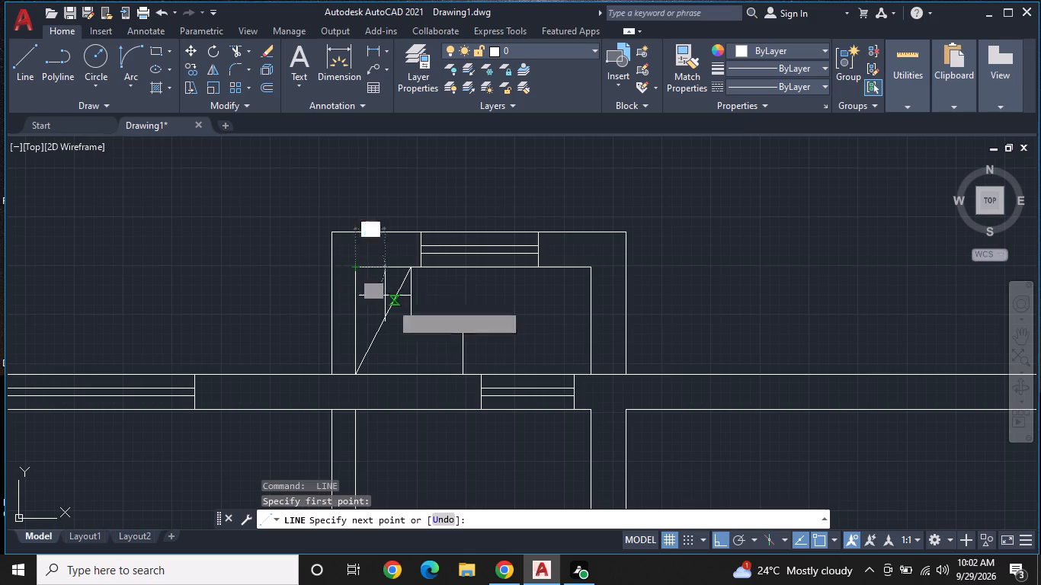
pyautogui.click(459, 376)
pyautogui.press('space')
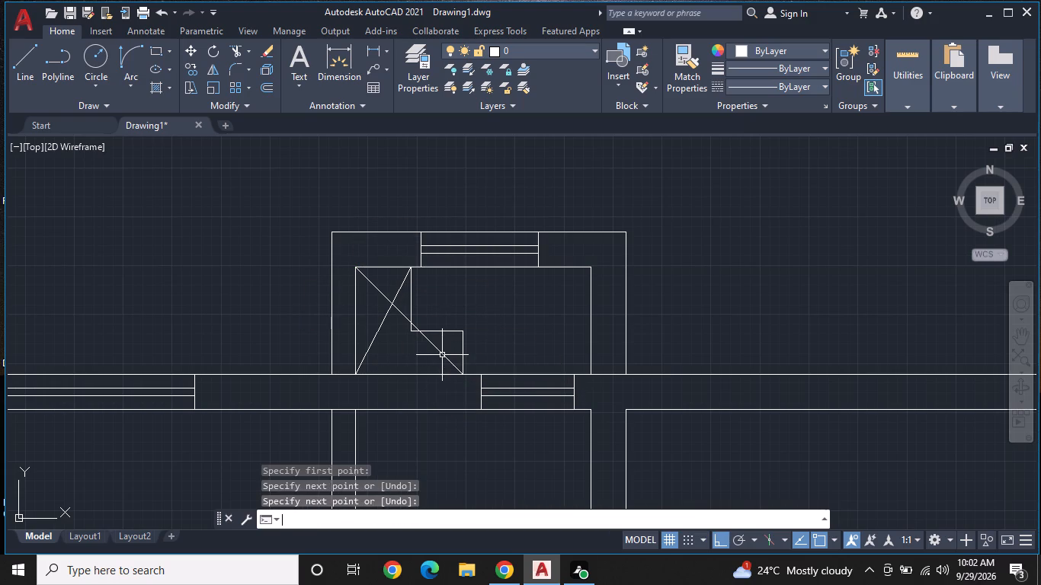
# Trim the two short pieces at the shape's inner step corner back to the long diagonal.
pyautogui.scroll(1, 423, 342)
pyautogui.press('t')
pyautogui.press('r')
pyautogui.press('space')
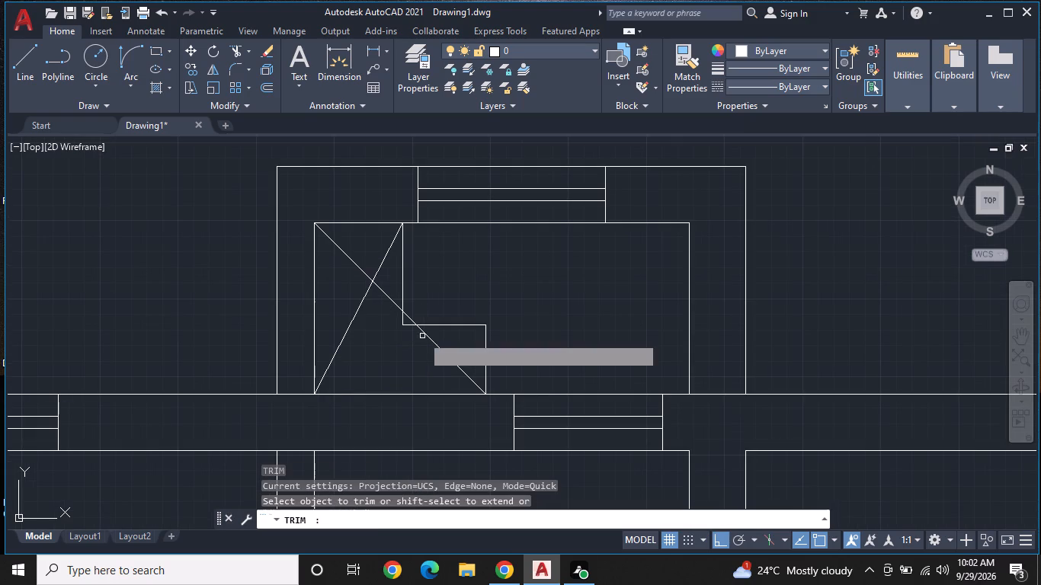
pyautogui.click(408, 324)
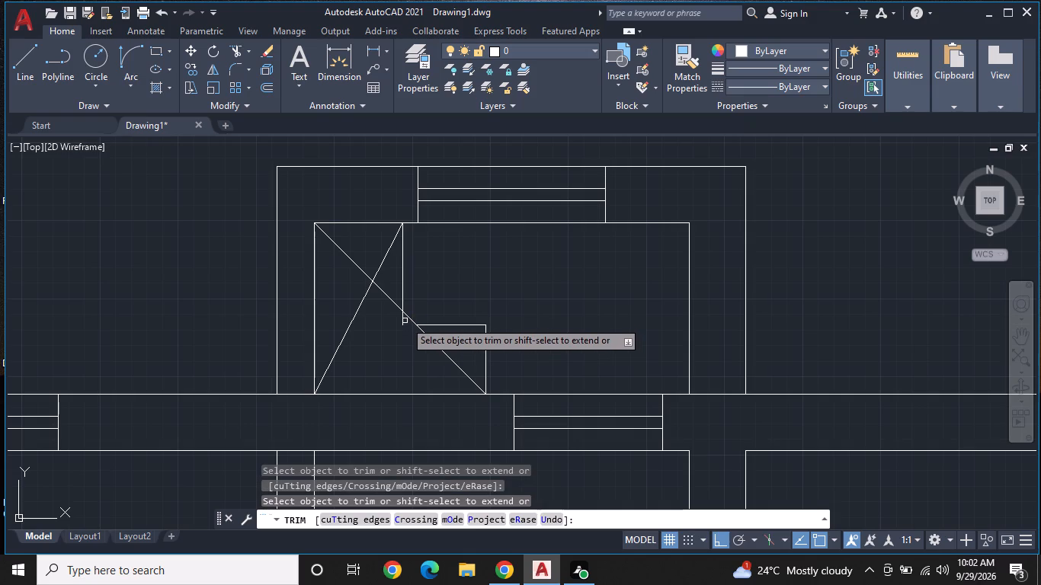
pyautogui.click(403, 321)
pyautogui.press('Escape')
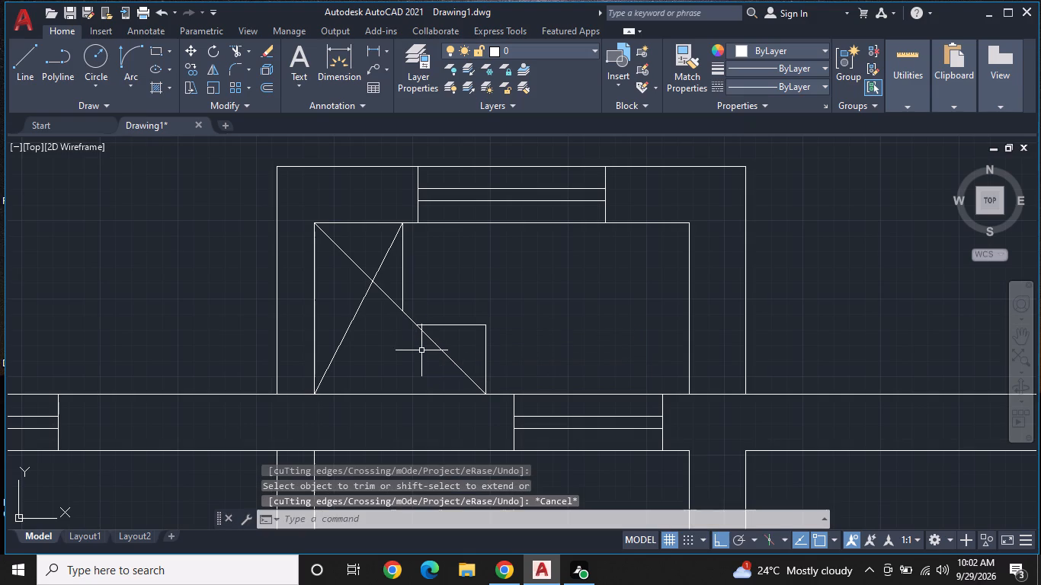
# Draw another diagonal from the projection's inner southwest corner to the northeast corner of the stepped shape's lower leg.
pyautogui.press('space')
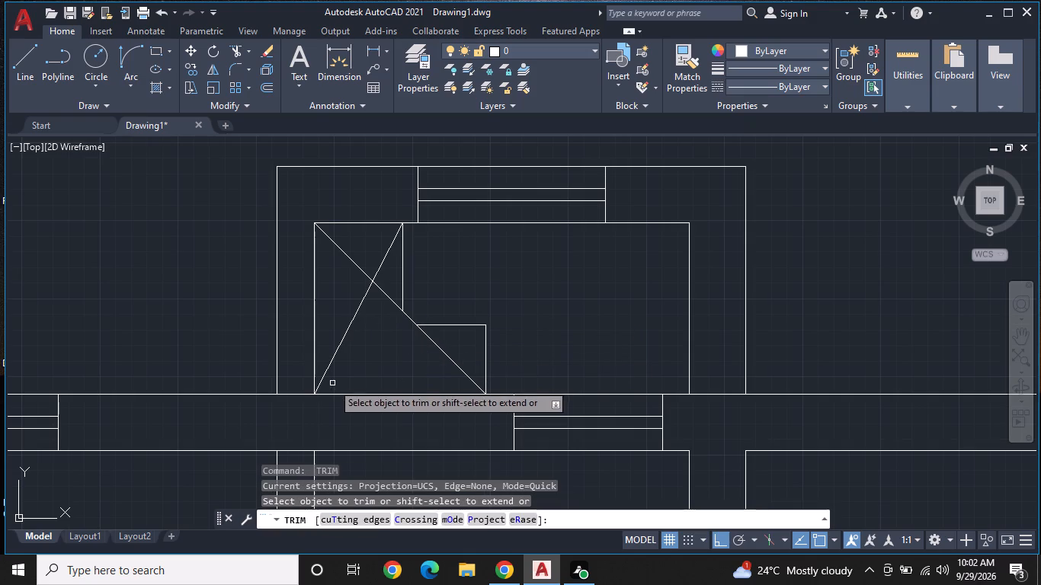
pyautogui.press('space')
pyautogui.click(14, 59)
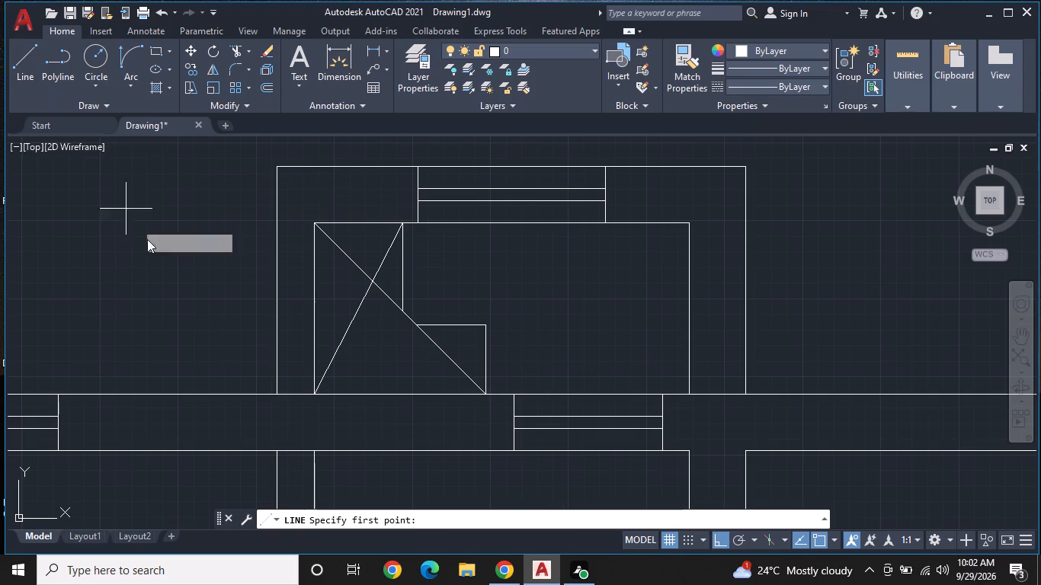
pyautogui.click(313, 399)
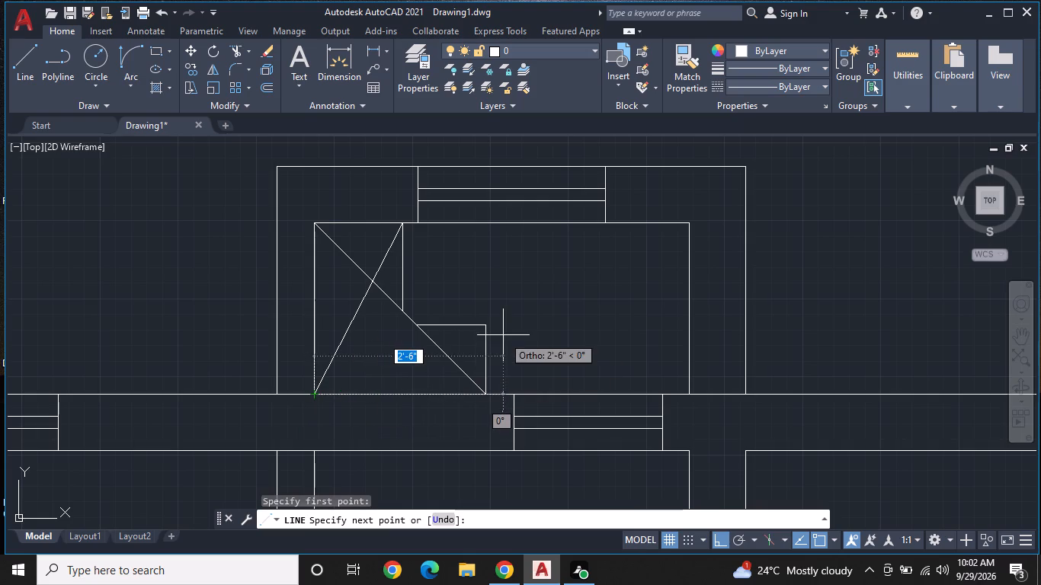
pyautogui.click(485, 325)
pyautogui.press('Escape')
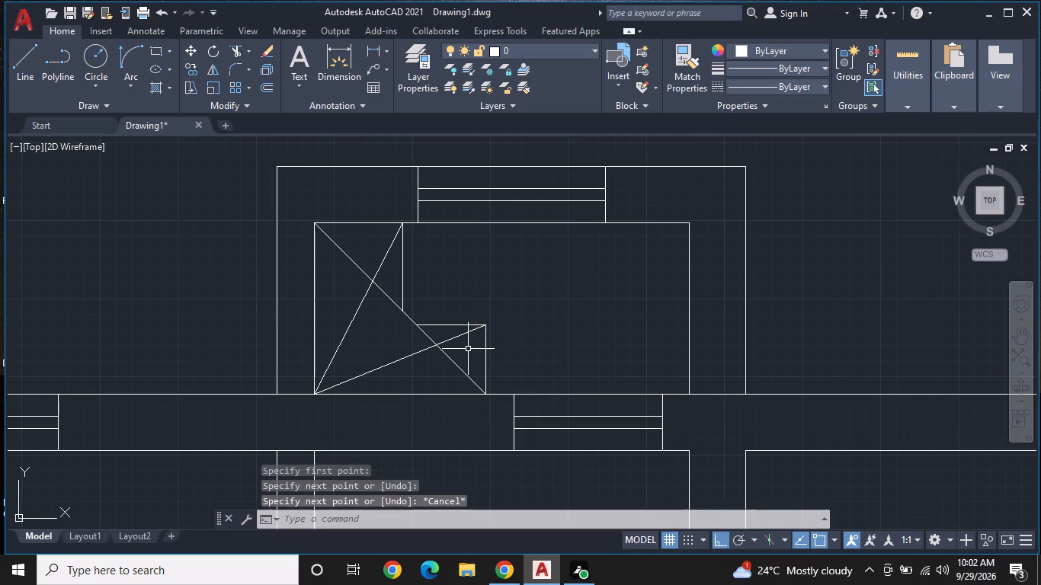
# Using linetype ACAD_ISO02W100, draw a dashed outline about 12'-6" wide north of the main wall, from the east room's partition line back to the projection.
pyautogui.scroll(-1, 460, 362)
pyautogui.moveTo(490, 328); pyautogui.dragTo(261, 357, button='middle')
pyautogui.scroll(-1, 231, 348)
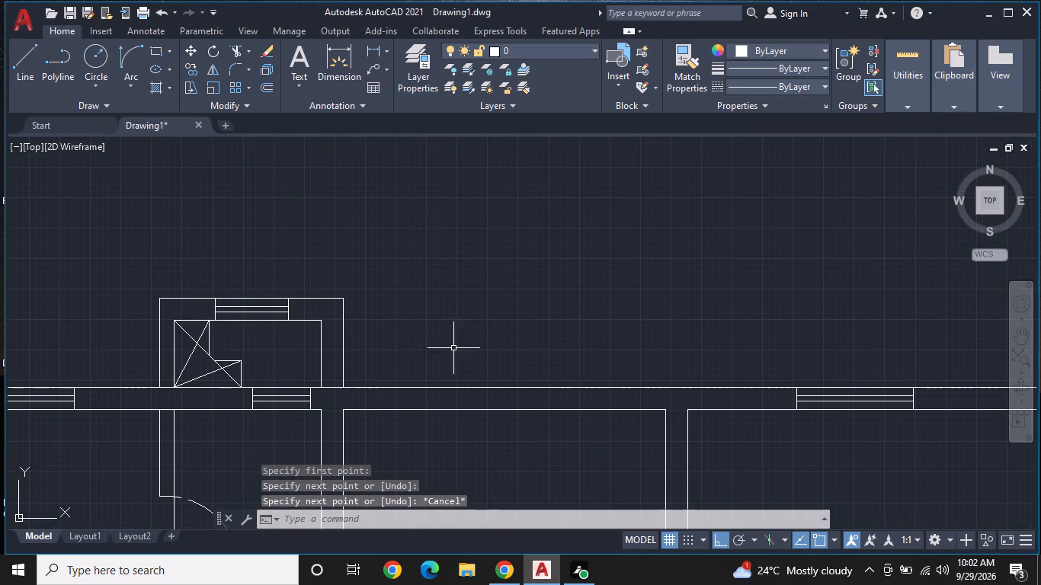
pyautogui.scroll(-1, 595, 343)
pyautogui.moveTo(620, 337); pyautogui.dragTo(505, 360, button='middle')
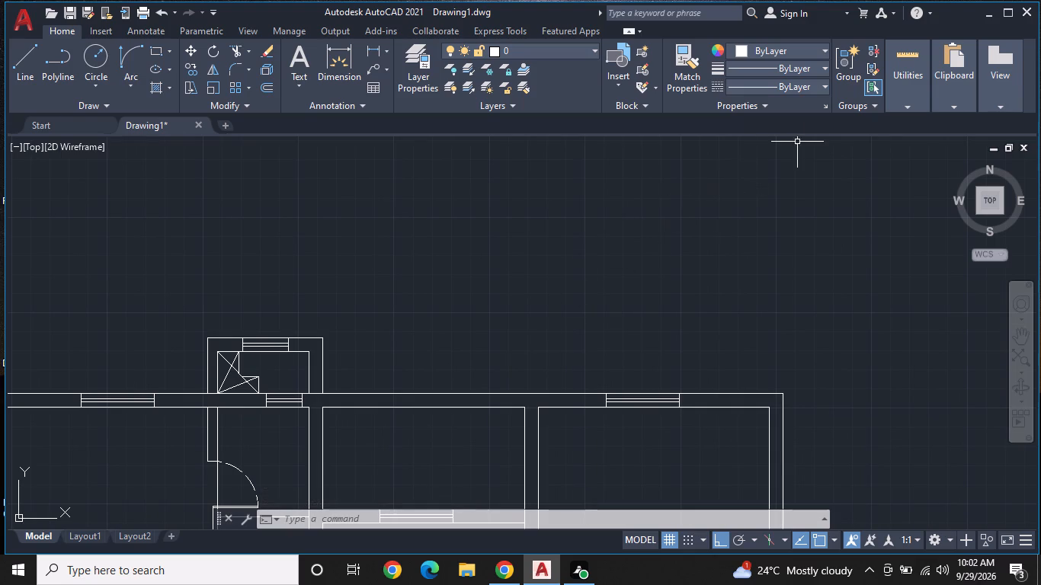
pyautogui.click(802, 88)
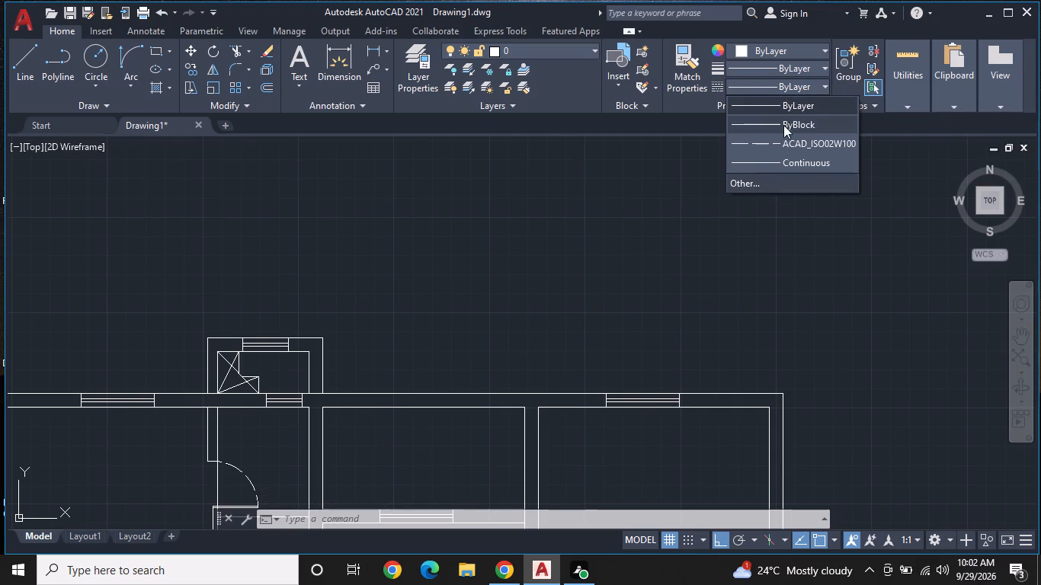
pyautogui.click(777, 144)
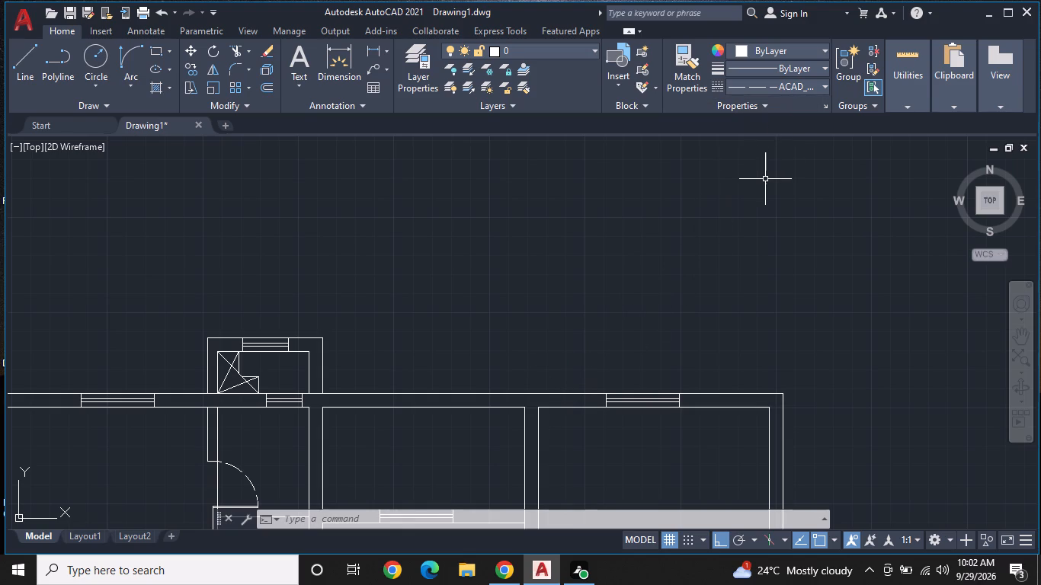
pyautogui.write('L')
pyautogui.press('space')
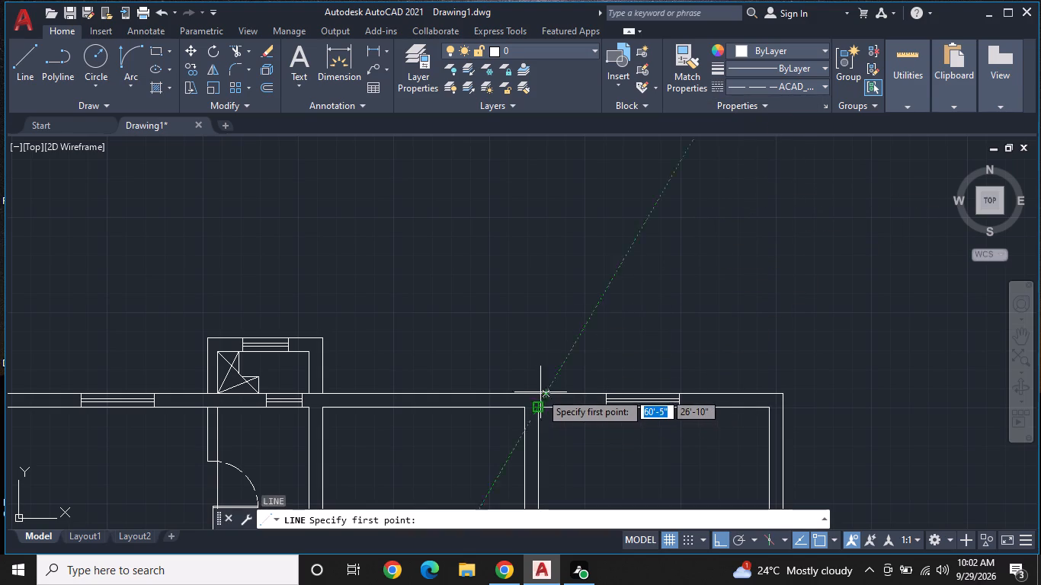
pyautogui.click(538, 392)
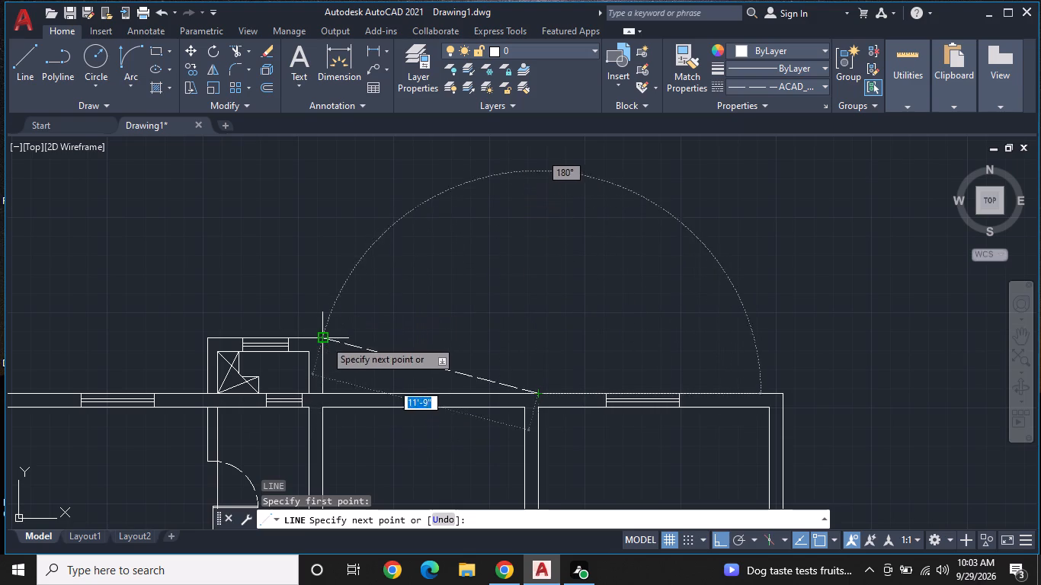
pyautogui.click(541, 328)
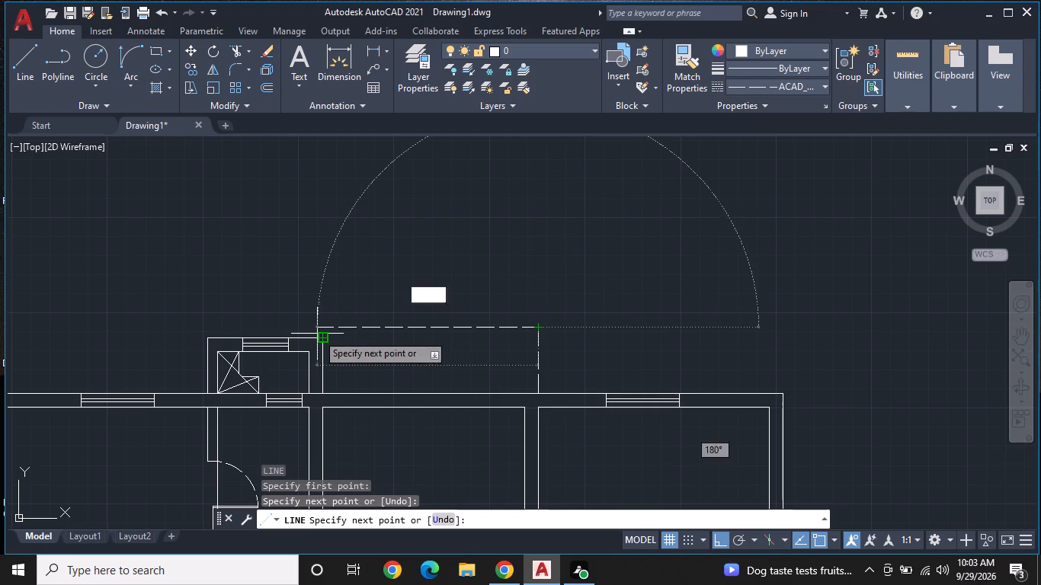
pyautogui.scroll(2, 325, 312)
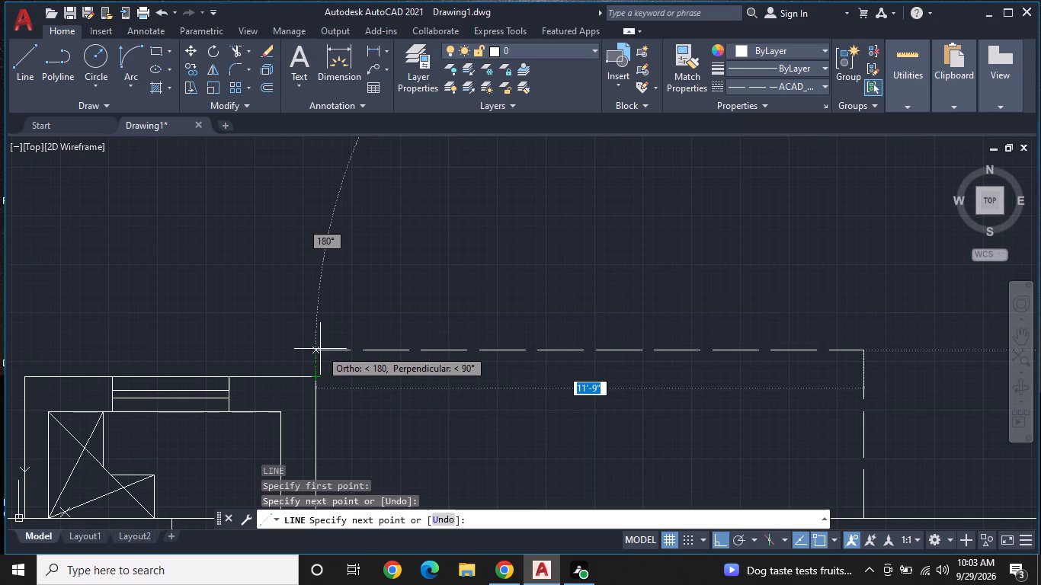
pyautogui.click(280, 350)
pyautogui.click(277, 373)
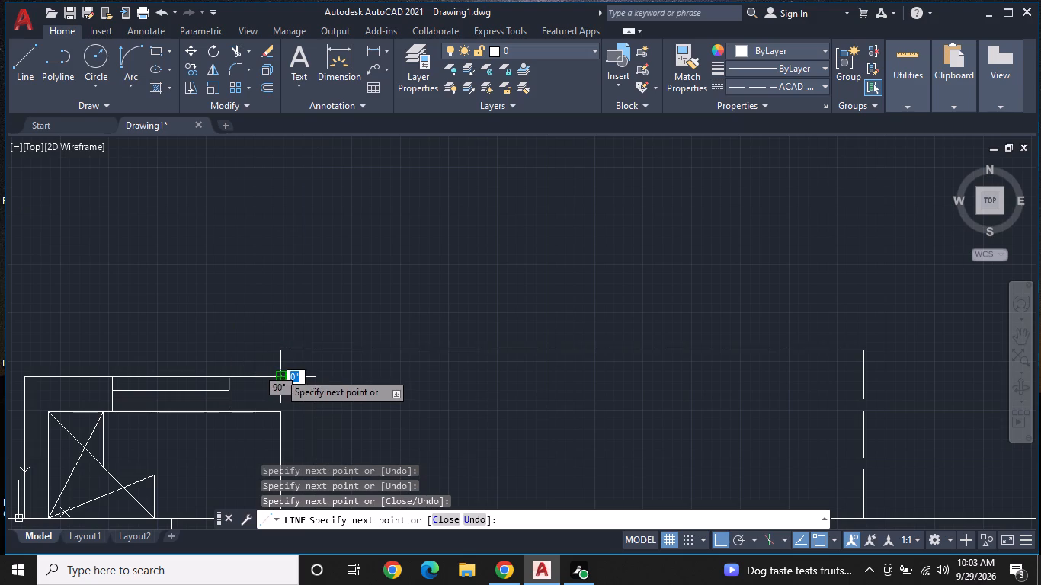
pyautogui.press('Escape')
# Draw a dashed three-sided outline about 6'-3" wide and 2' deep outside the north wall around the east room's window.
pyautogui.scroll(-1, 294, 356)
pyautogui.moveTo(519, 397); pyautogui.dragTo(347, 246, button='middle')
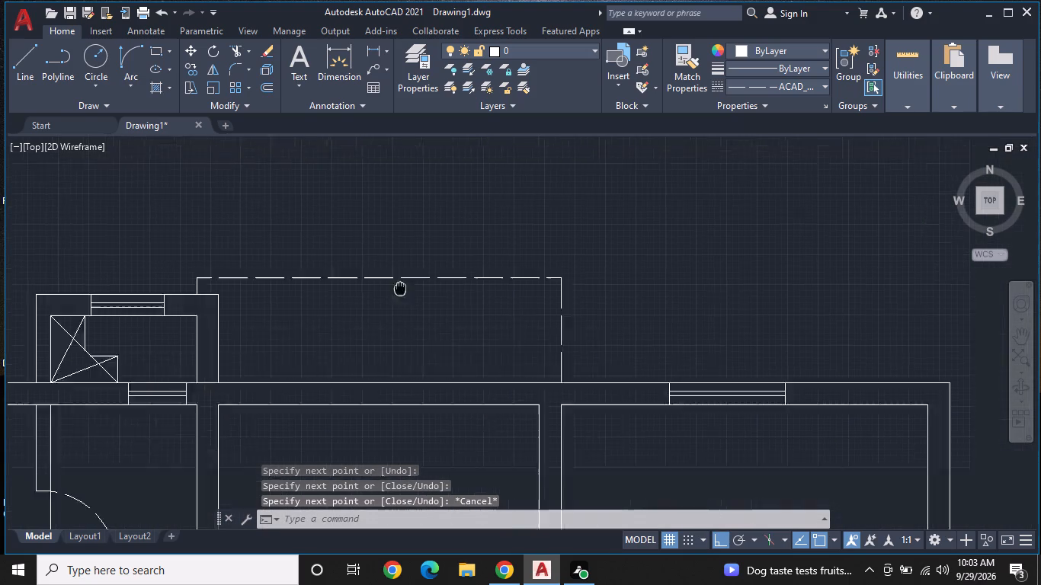
pyautogui.moveTo(347, 246); pyautogui.dragTo(325, 232, button='middle')
pyautogui.scroll(-1, 344, 234)
pyautogui.moveTo(538, 252); pyautogui.dragTo(553, 279, button='middle')
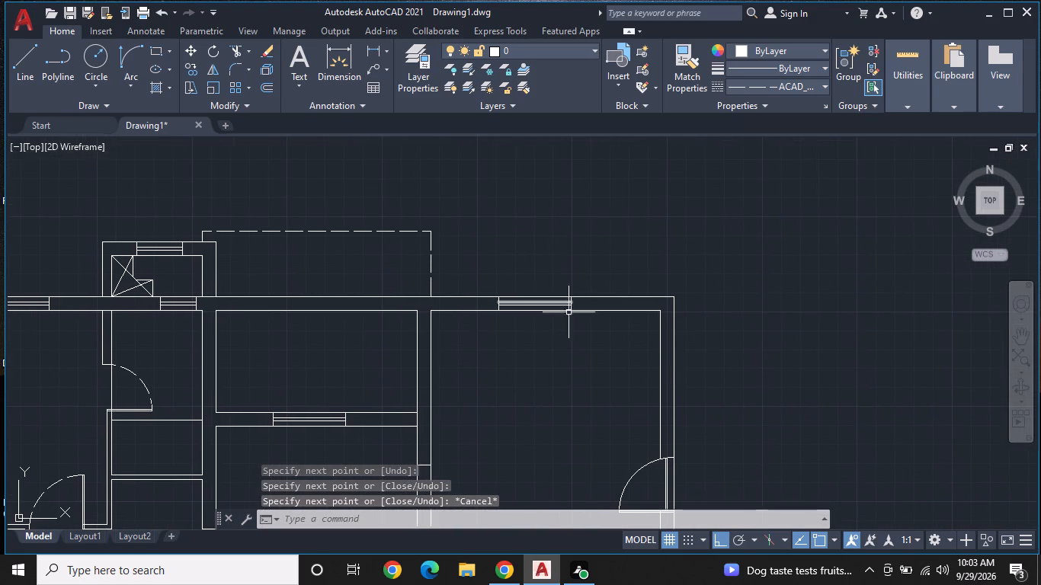
pyautogui.press('space')
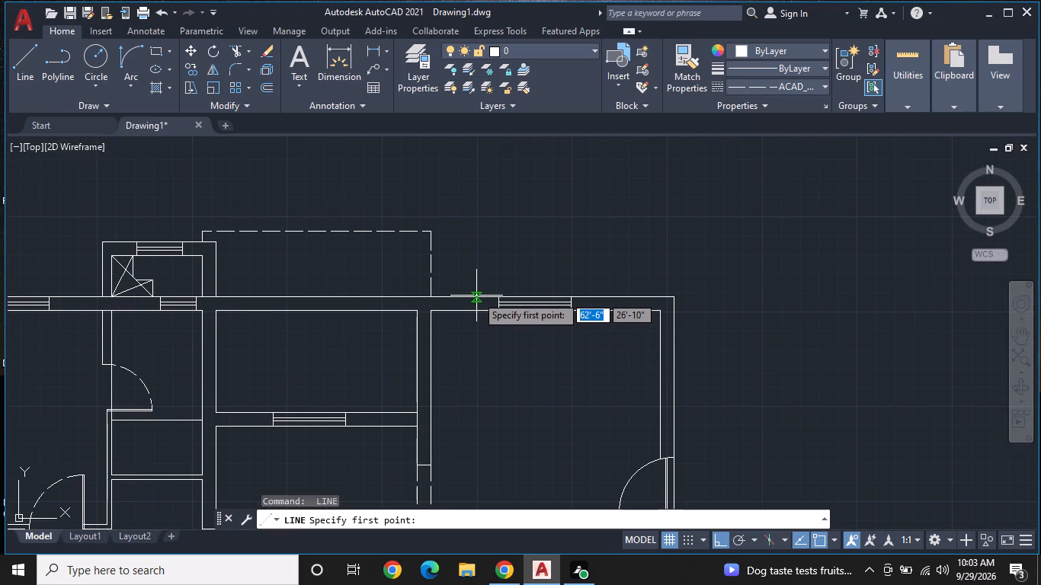
pyautogui.click(476, 296)
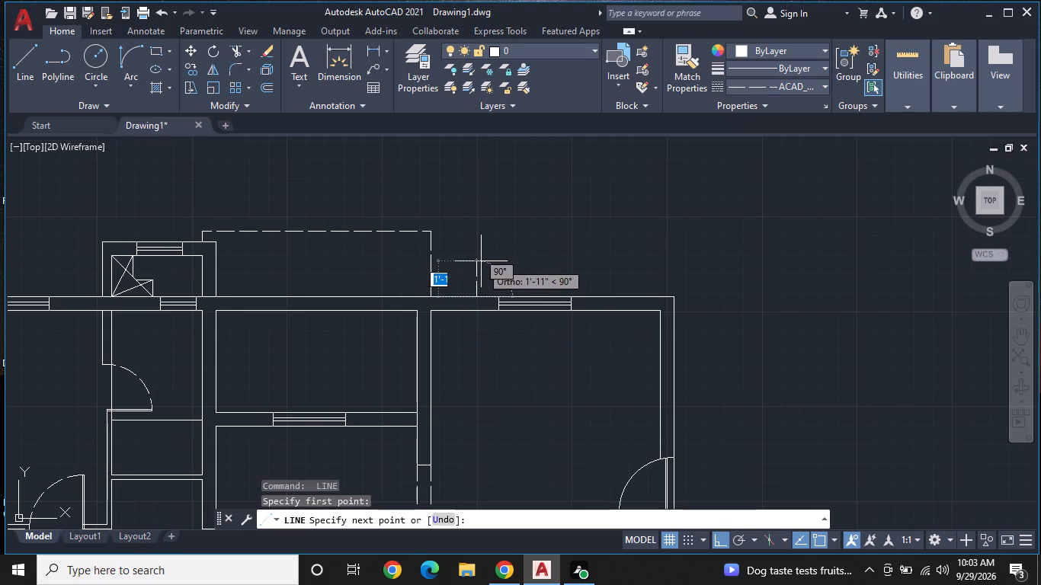
pyautogui.click(482, 261)
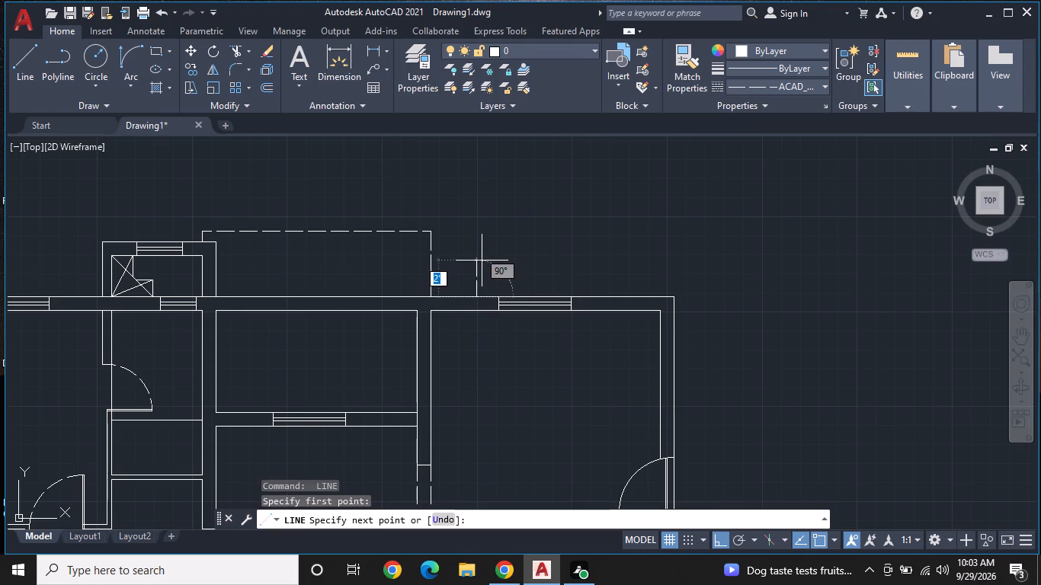
pyautogui.click(590, 273)
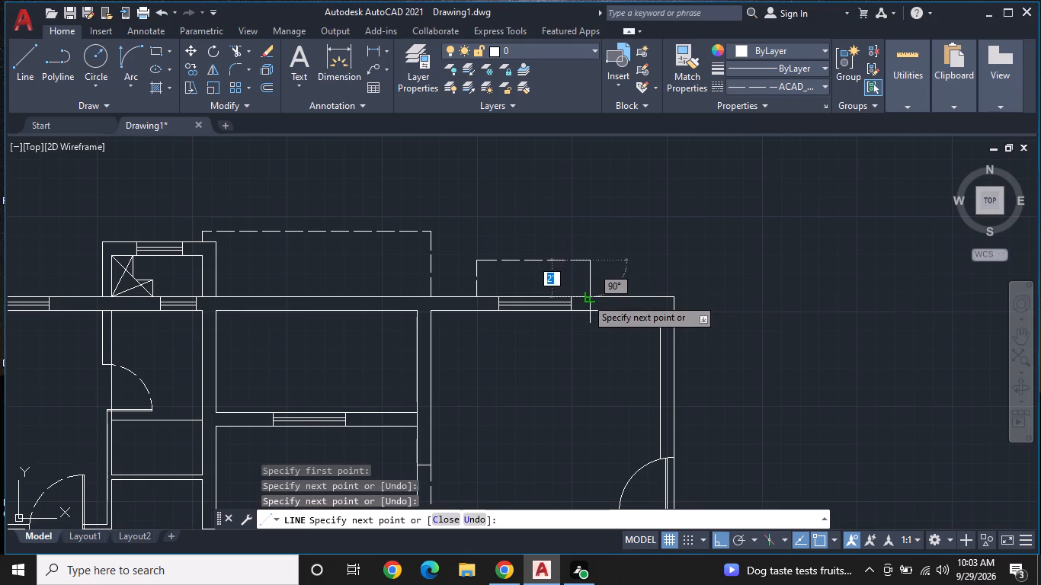
pyautogui.click(588, 298)
pyautogui.press('space')
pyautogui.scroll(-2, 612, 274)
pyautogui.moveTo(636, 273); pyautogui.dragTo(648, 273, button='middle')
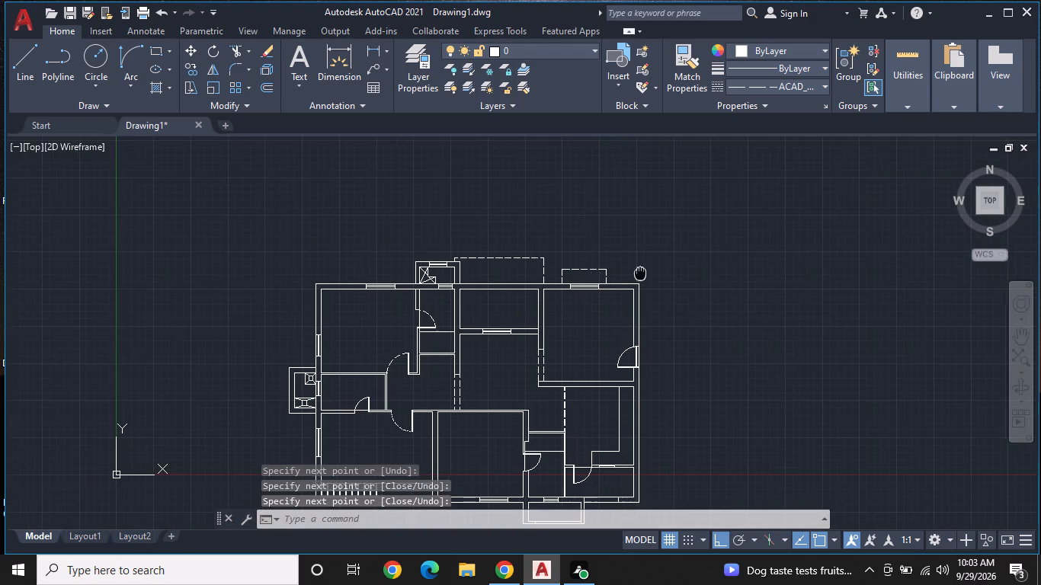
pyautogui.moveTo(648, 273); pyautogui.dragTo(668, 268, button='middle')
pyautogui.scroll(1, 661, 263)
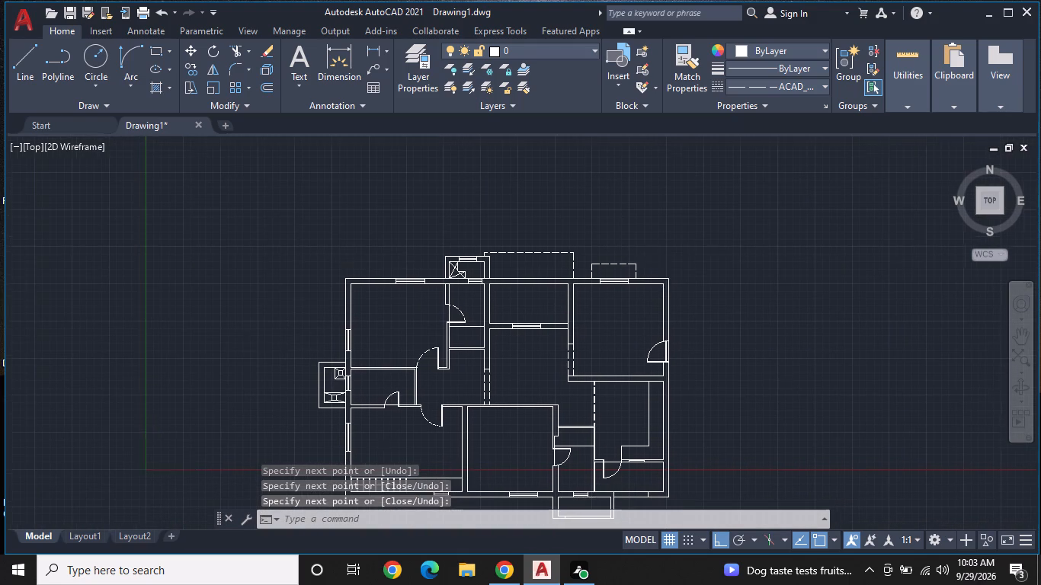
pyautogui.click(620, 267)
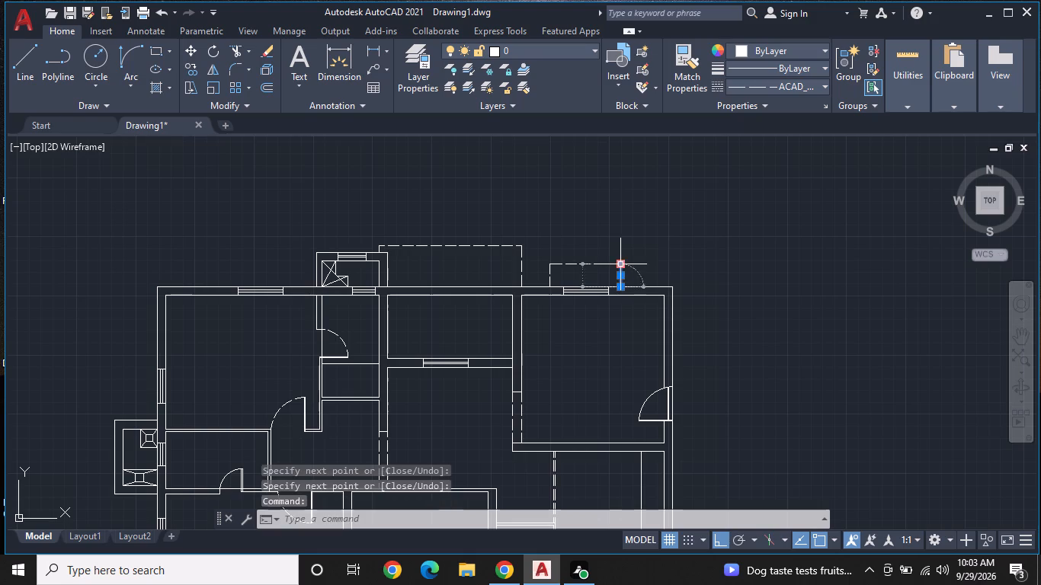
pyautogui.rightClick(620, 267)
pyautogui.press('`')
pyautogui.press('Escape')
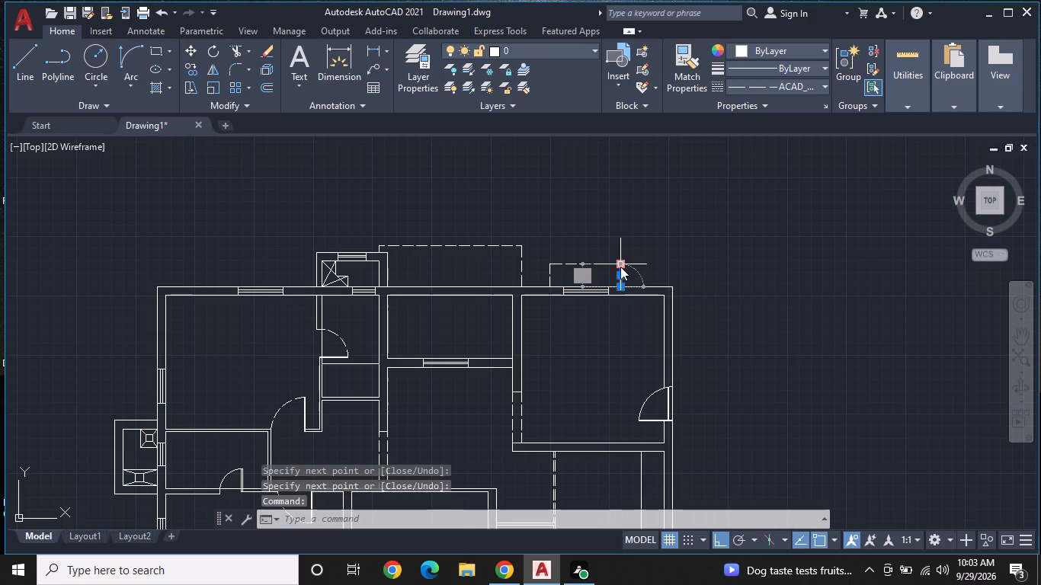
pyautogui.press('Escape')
# Copy the dashed three-sided outline at the east room's north window about 28'-7" west, around the northwest room's north window.
pyautogui.scroll(1, 620, 267)
pyautogui.click(599, 264)
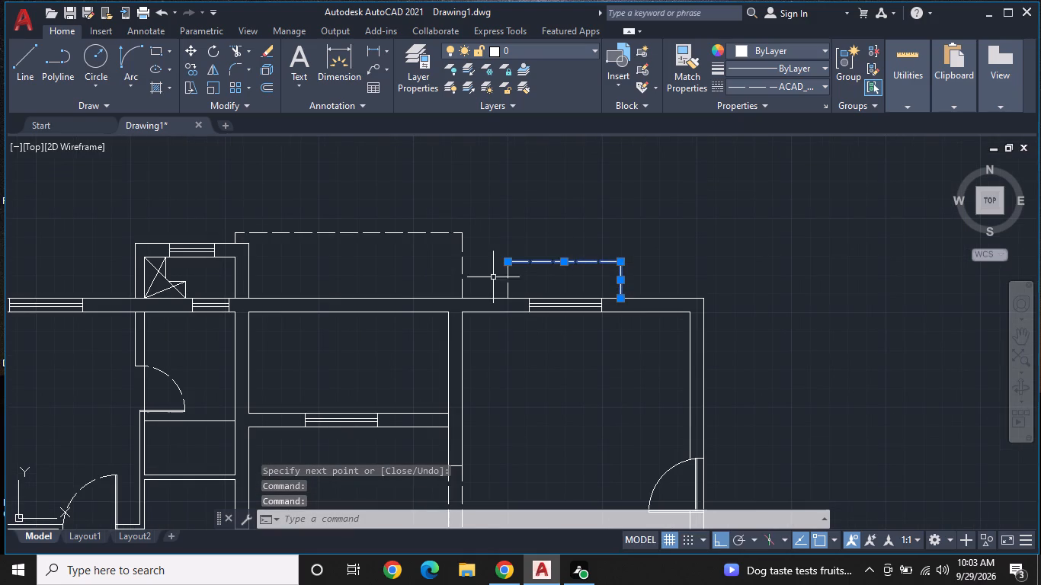
pyautogui.click(510, 276)
pyautogui.click(501, 279)
pyautogui.rightClick(501, 279)
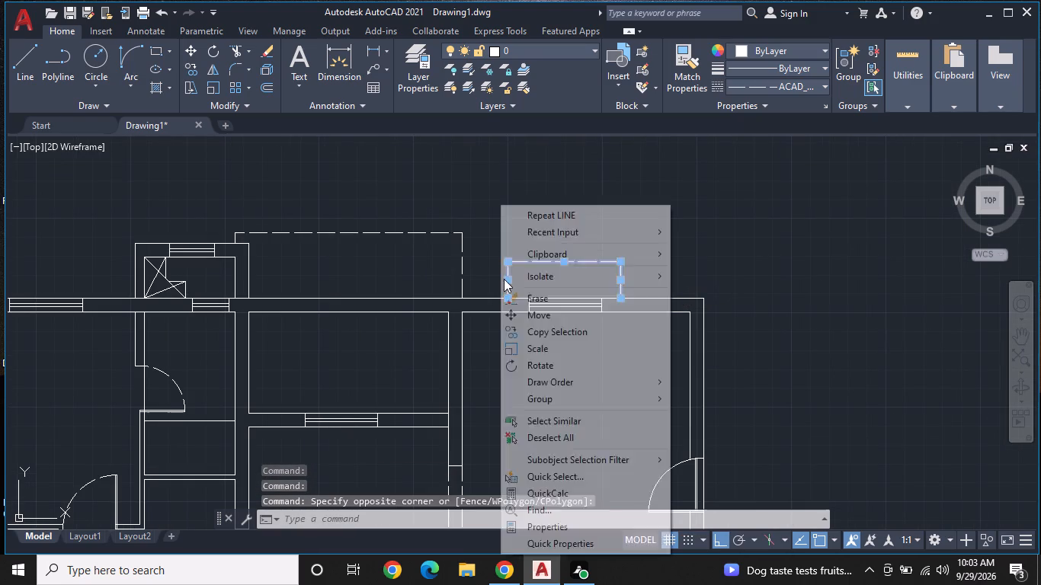
pyautogui.click(550, 329)
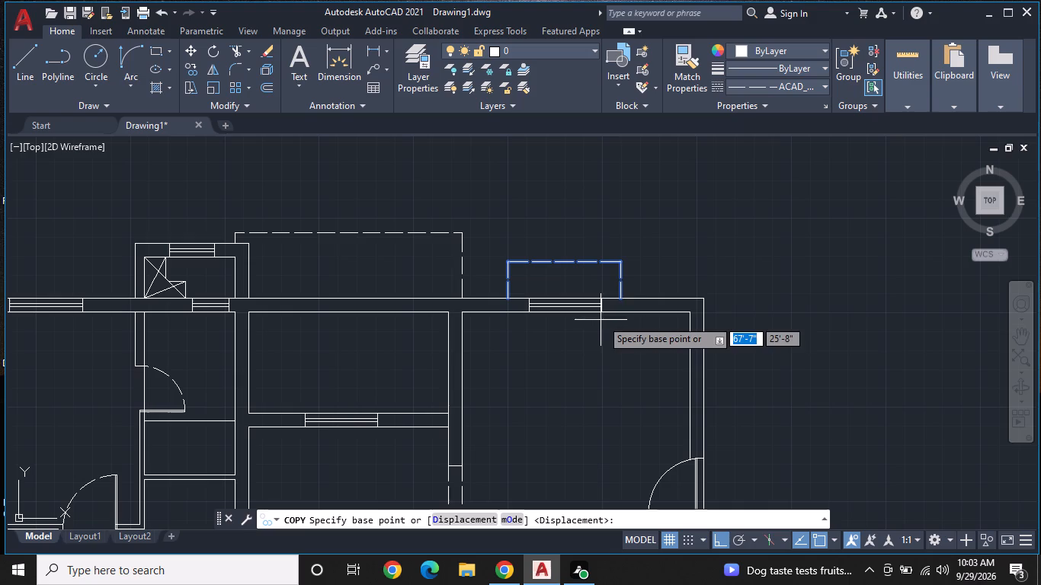
pyautogui.click(621, 302)
pyautogui.moveTo(456, 304); pyautogui.dragTo(799, 305, button='middle')
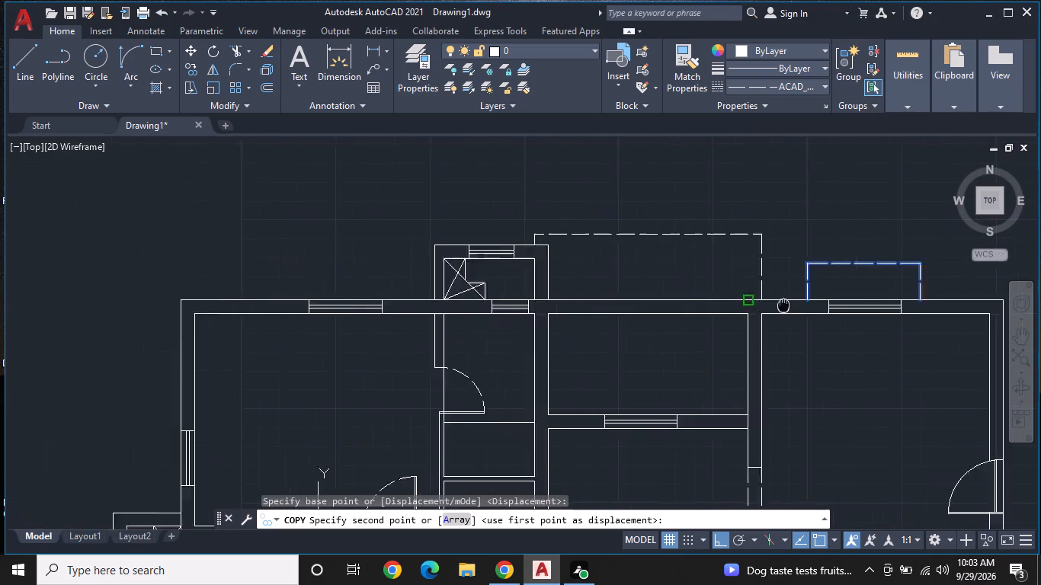
pyautogui.moveTo(799, 305); pyautogui.dragTo(869, 306, button='middle')
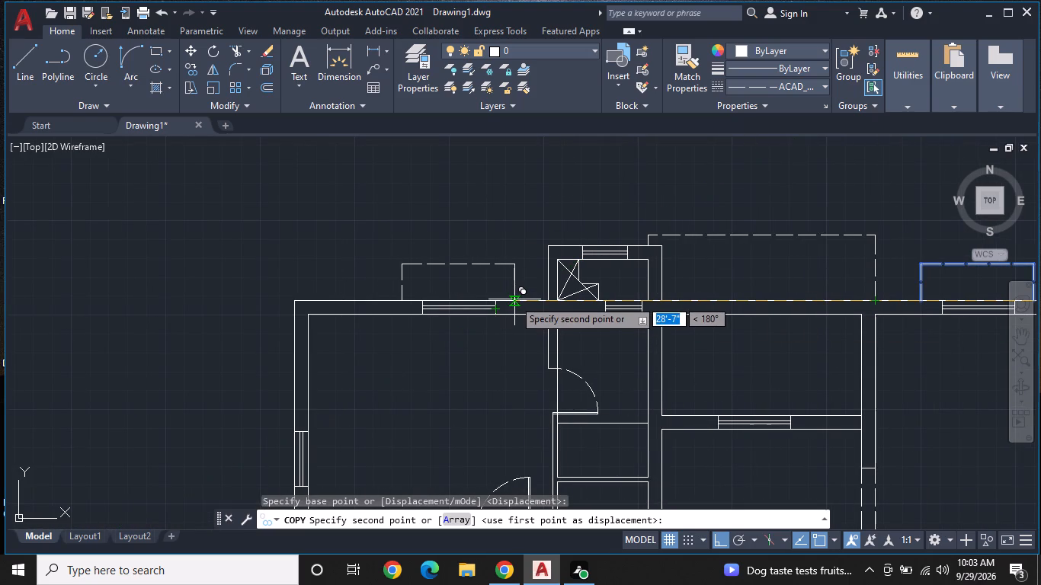
pyautogui.click(512, 299)
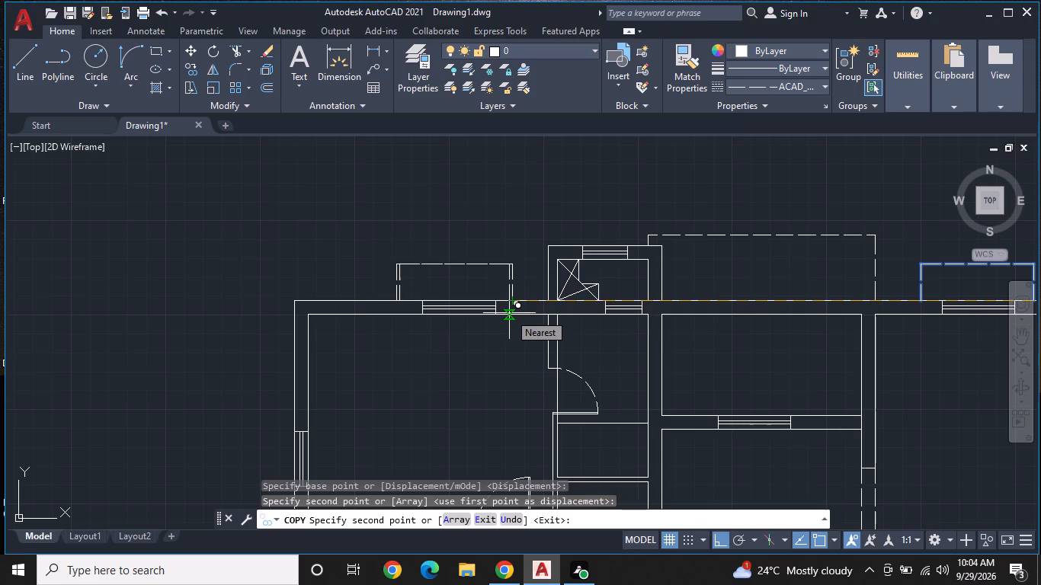
pyautogui.moveTo(509, 313); pyautogui.dragTo(613, 261, button='middle')
pyautogui.scroll(1, 613, 260)
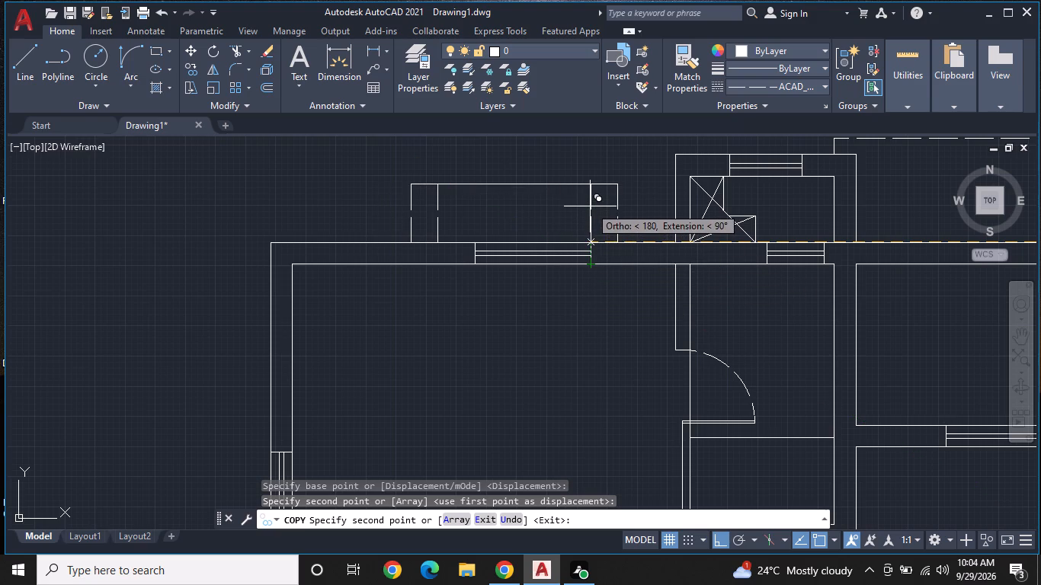
pyautogui.press('Escape')
# Draw a dashed three-sided outline about 4'-8" long and 2' deep outside the west wall around the northwest room's window.
pyautogui.moveTo(506, 262); pyautogui.dragTo(546, 120, button='middle')
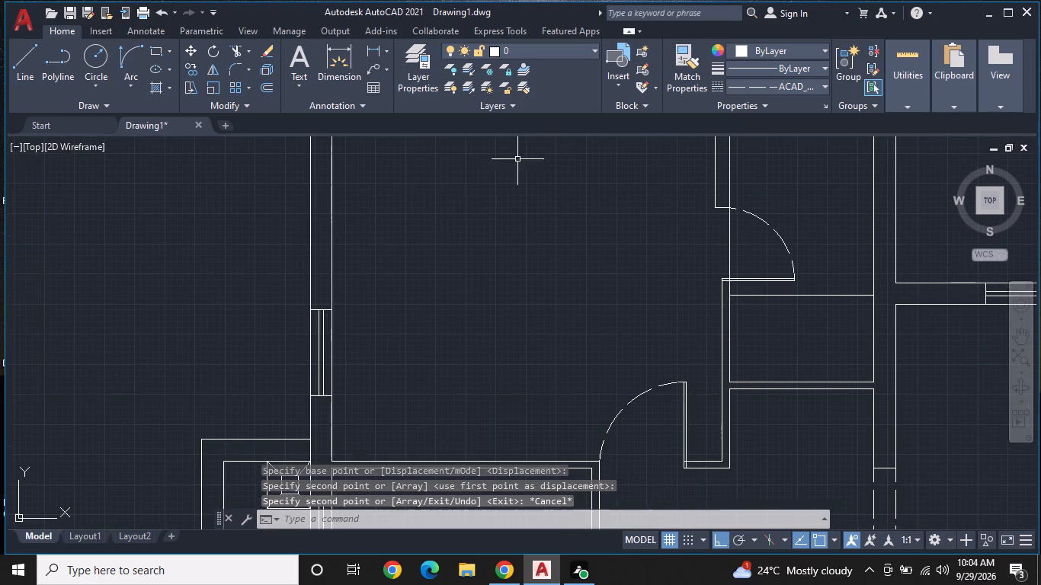
pyautogui.moveTo(460, 264); pyautogui.dragTo(511, 205, button='middle')
pyautogui.press('space')
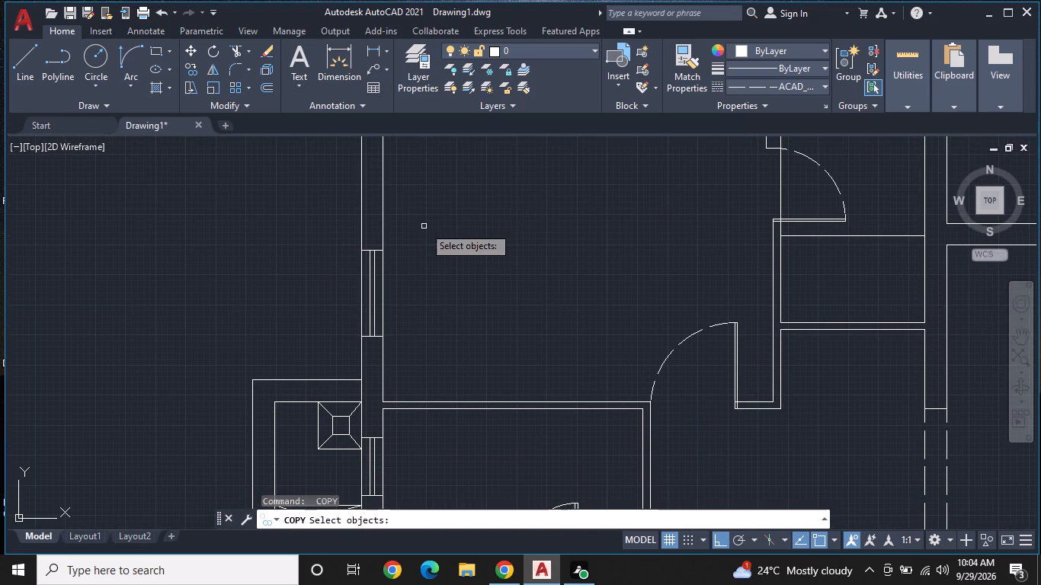
pyautogui.press('space')
pyautogui.click(16, 53)
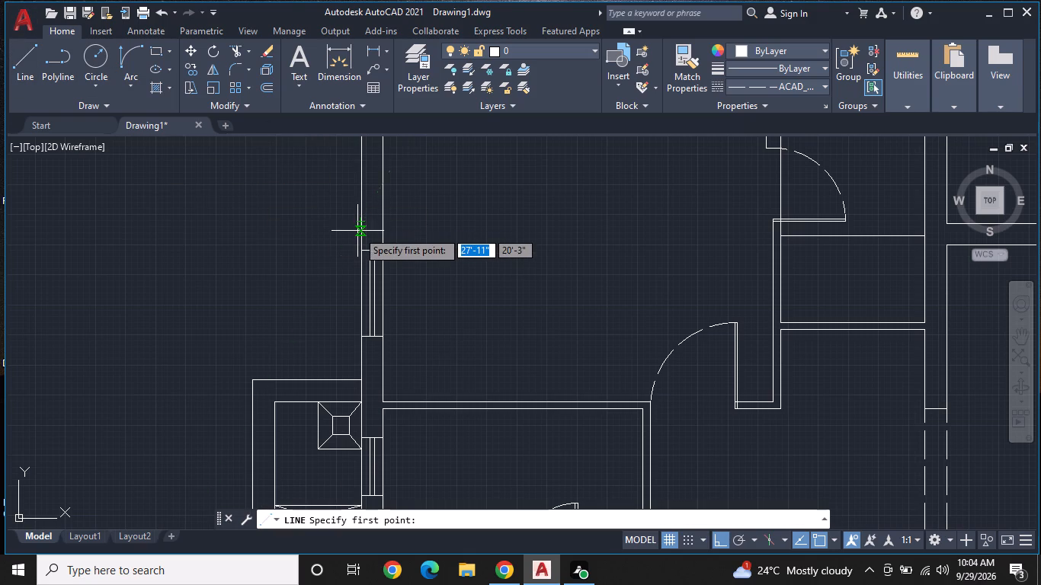
pyautogui.click(364, 221)
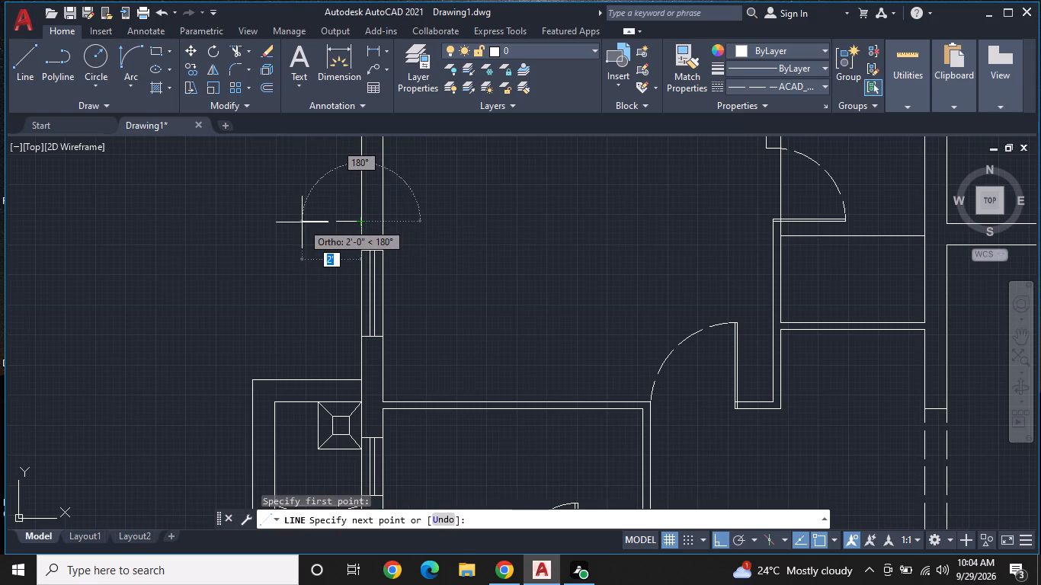
pyautogui.click(302, 222)
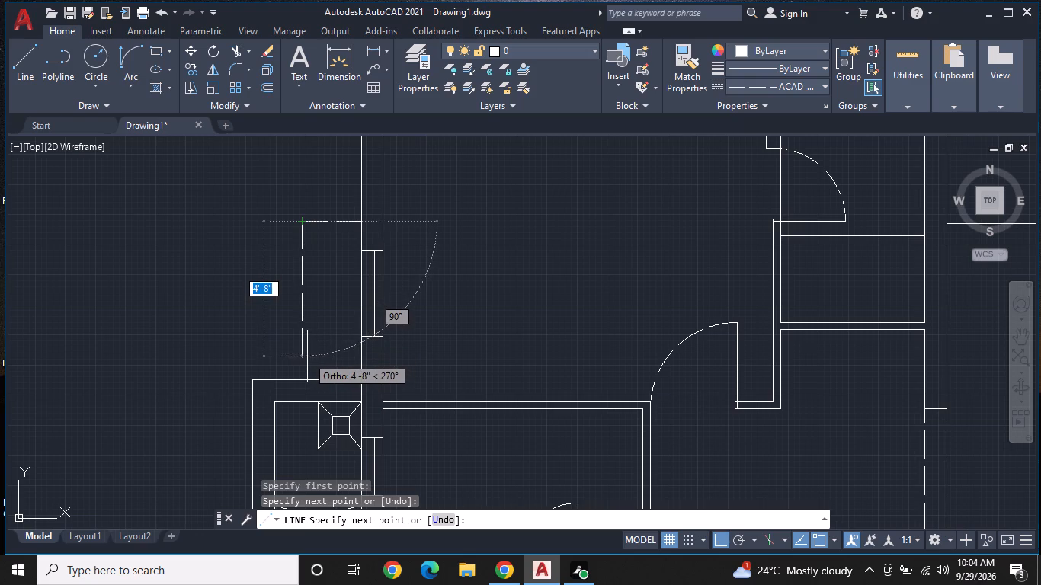
pyautogui.click(303, 357)
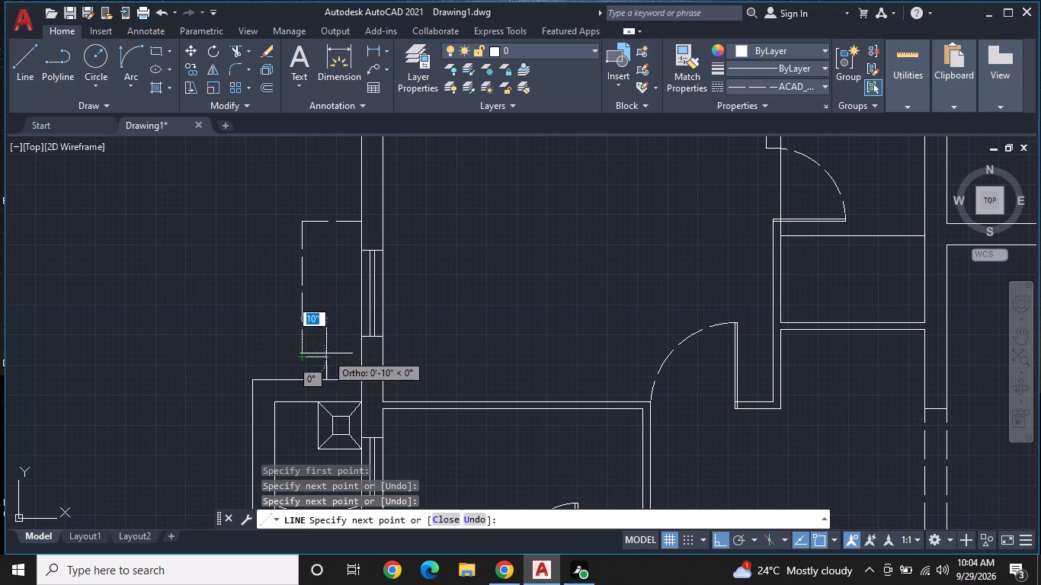
pyautogui.click(357, 360)
pyautogui.press('space')
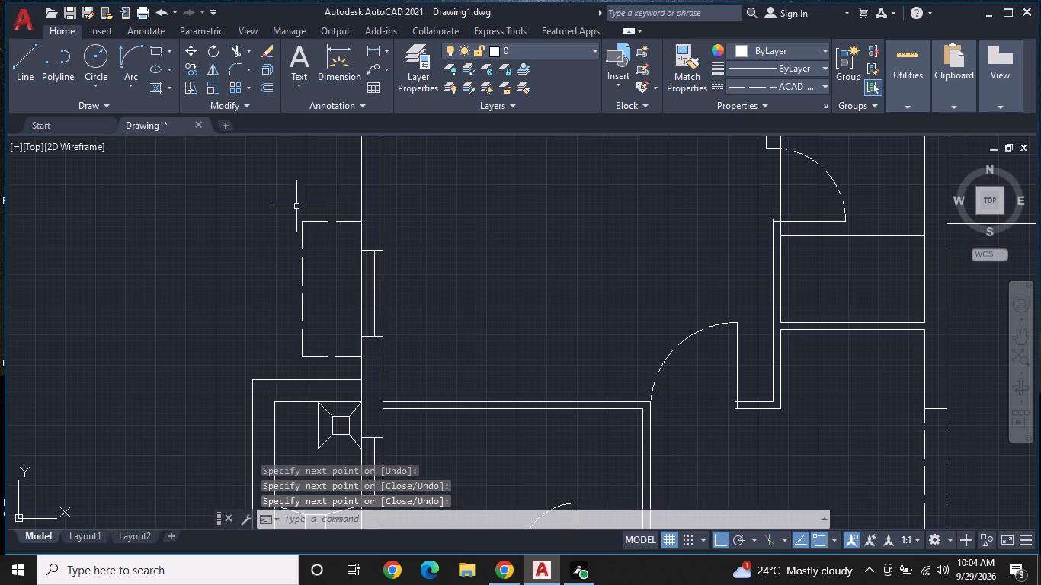
# Copy the west wall's dashed outline about 13'-8" south, around the southwest room's west window.
pyautogui.click(276, 200)
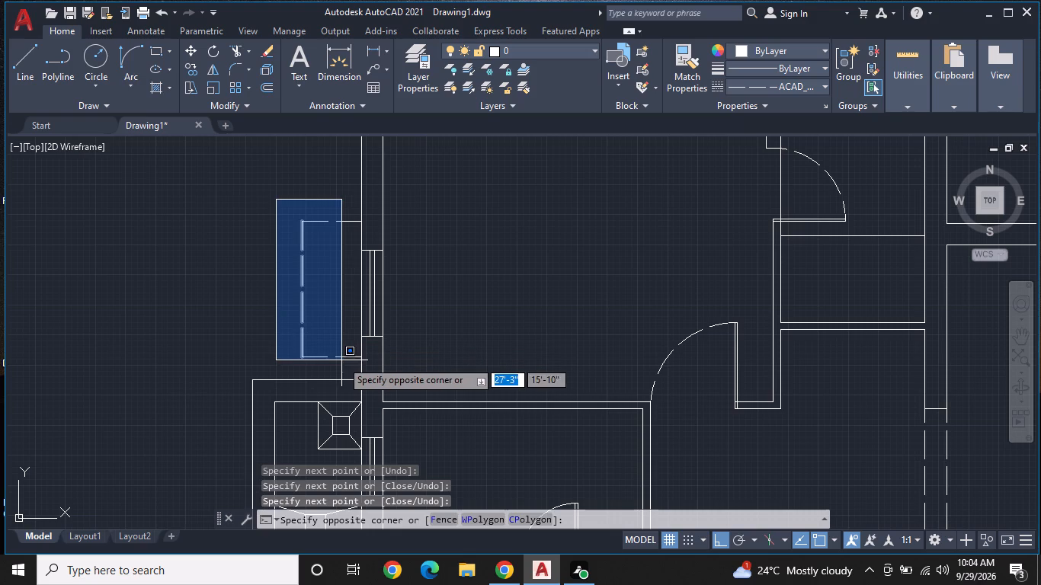
pyautogui.click(341, 360)
pyautogui.doubleClick(341, 360)
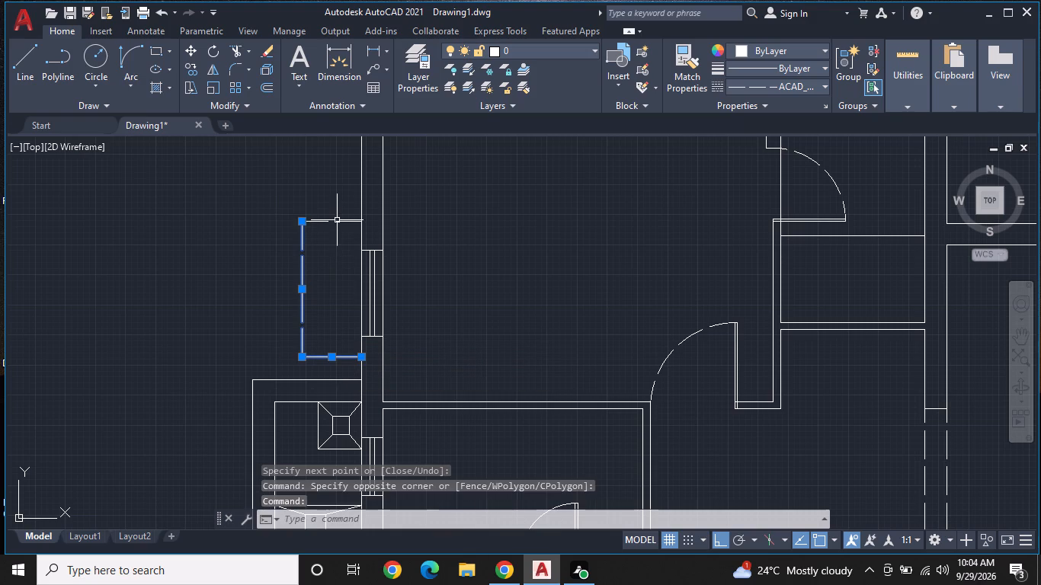
pyautogui.click(337, 220)
pyautogui.rightClick(336, 248)
pyautogui.click(376, 332)
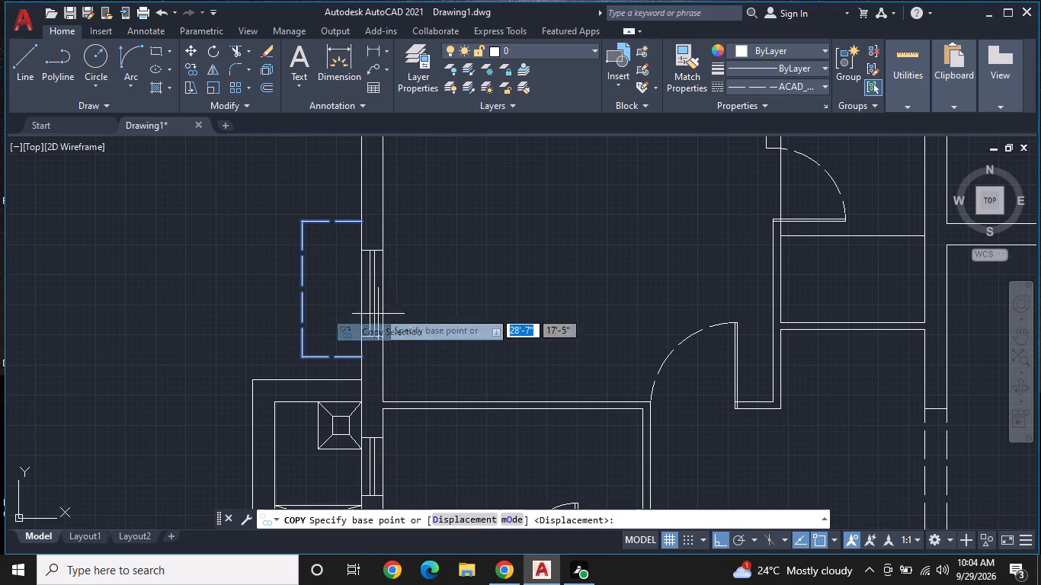
pyautogui.click(361, 225)
pyautogui.moveTo(368, 311); pyautogui.dragTo(373, 197, button='middle')
pyautogui.scroll(-1, 371, 178)
pyautogui.moveTo(375, 306); pyautogui.dragTo(389, 177, button='middle')
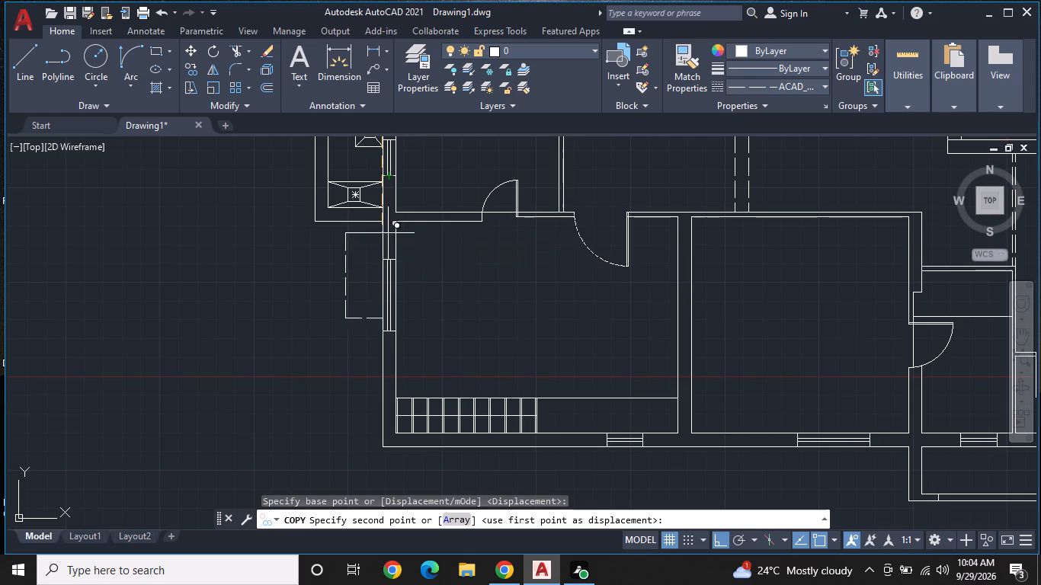
pyautogui.scroll(1, 392, 246)
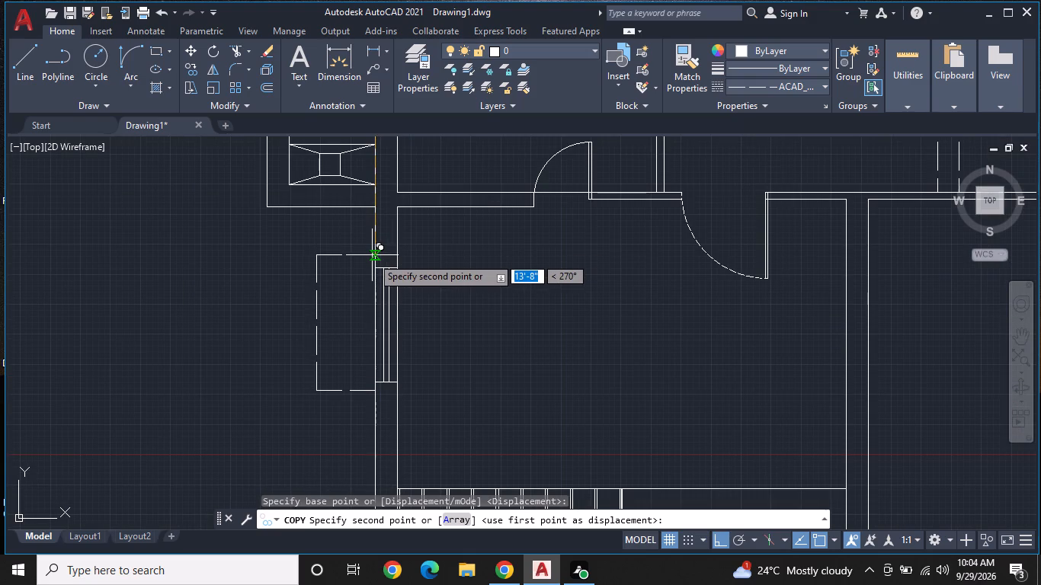
pyautogui.click(375, 256)
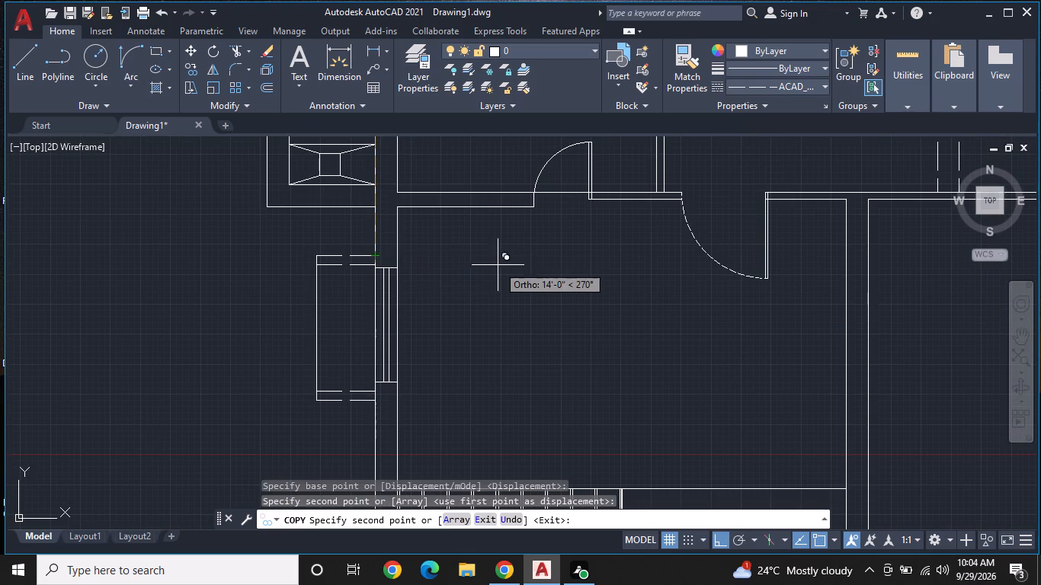
pyautogui.press('Escape')
# Draw a dashed three-sided outline about 3'-8" wide and 2' deep outside the south wall around the southwest room's small window.
pyautogui.scroll(-1, 483, 267)
pyautogui.moveTo(471, 269); pyautogui.dragTo(595, 270, button='middle')
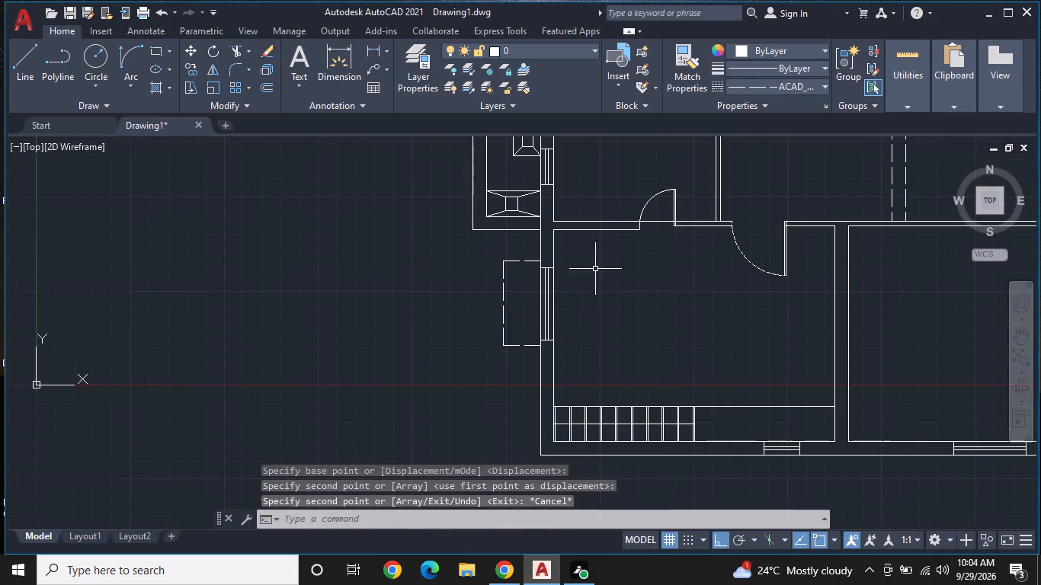
pyautogui.moveTo(590, 252); pyautogui.dragTo(536, 278, button='middle')
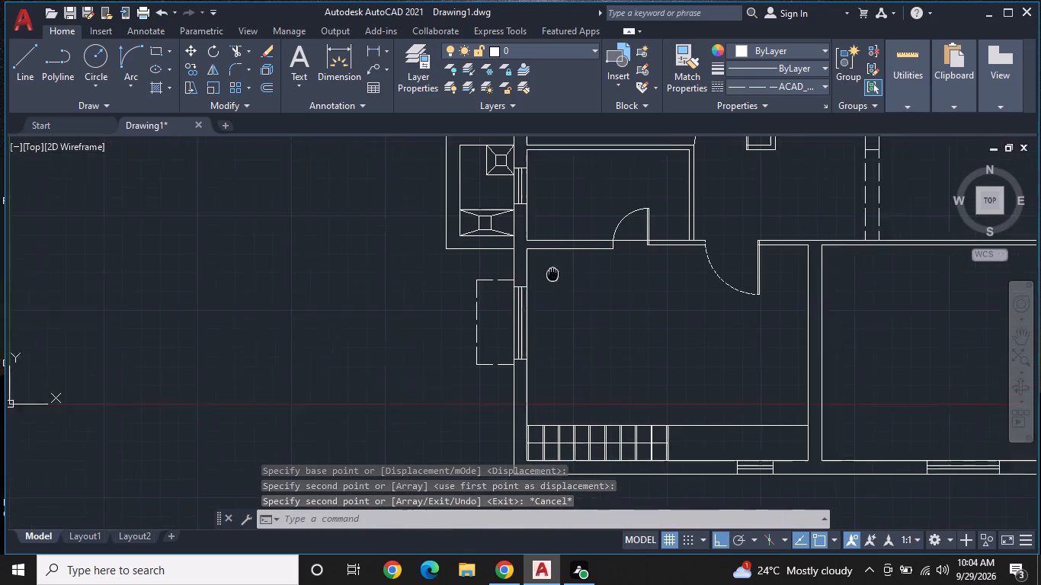
pyautogui.moveTo(536, 278); pyautogui.dragTo(494, 289, button='middle')
pyautogui.scroll(-2, 495, 281)
pyautogui.scroll(1, 500, 259)
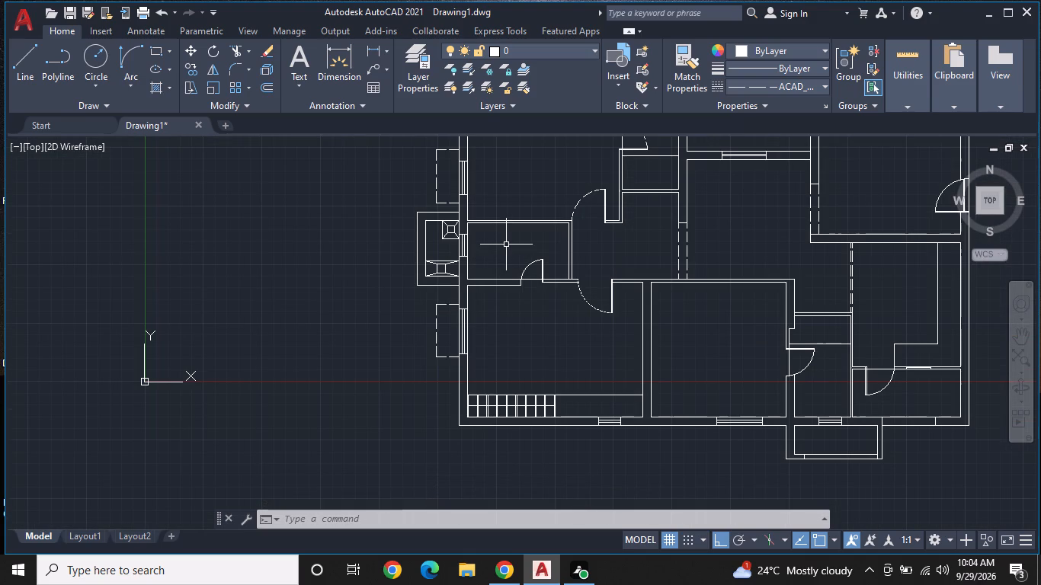
pyautogui.moveTo(571, 294); pyautogui.dragTo(521, 285, button='middle')
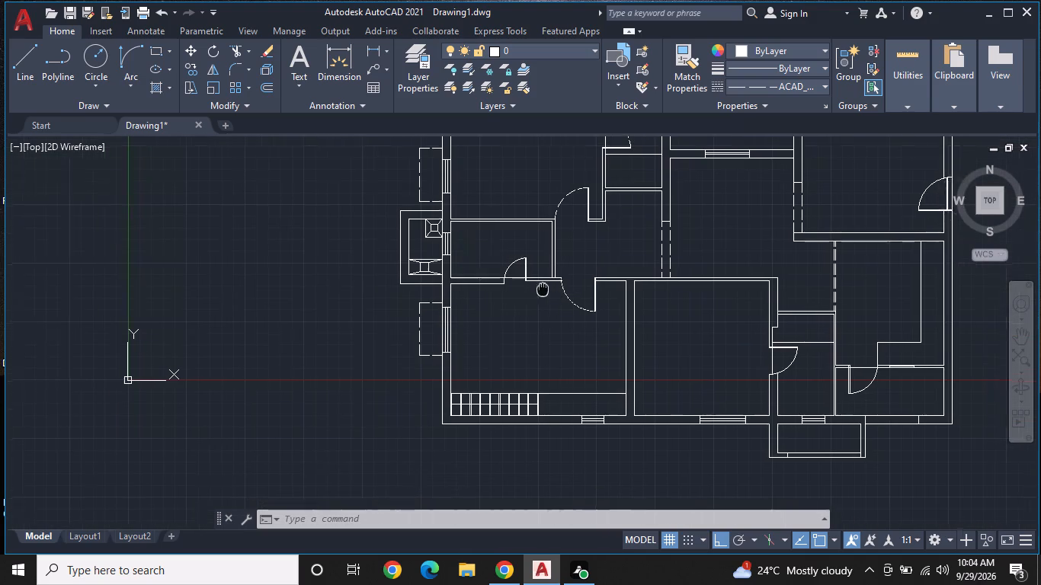
pyautogui.moveTo(521, 285); pyautogui.dragTo(447, 270, button='middle')
pyautogui.scroll(1, 472, 320)
pyautogui.middleClick(473, 319)
pyautogui.moveTo(476, 316); pyautogui.dragTo(485, 251, button='middle')
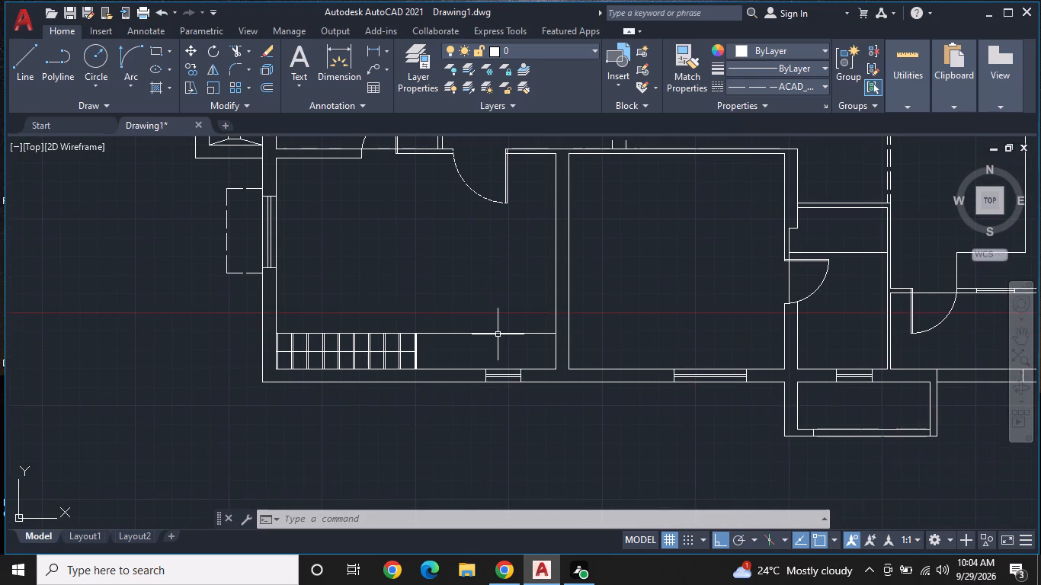
pyautogui.moveTo(503, 326); pyautogui.dragTo(497, 254, button='middle')
pyautogui.press('space')
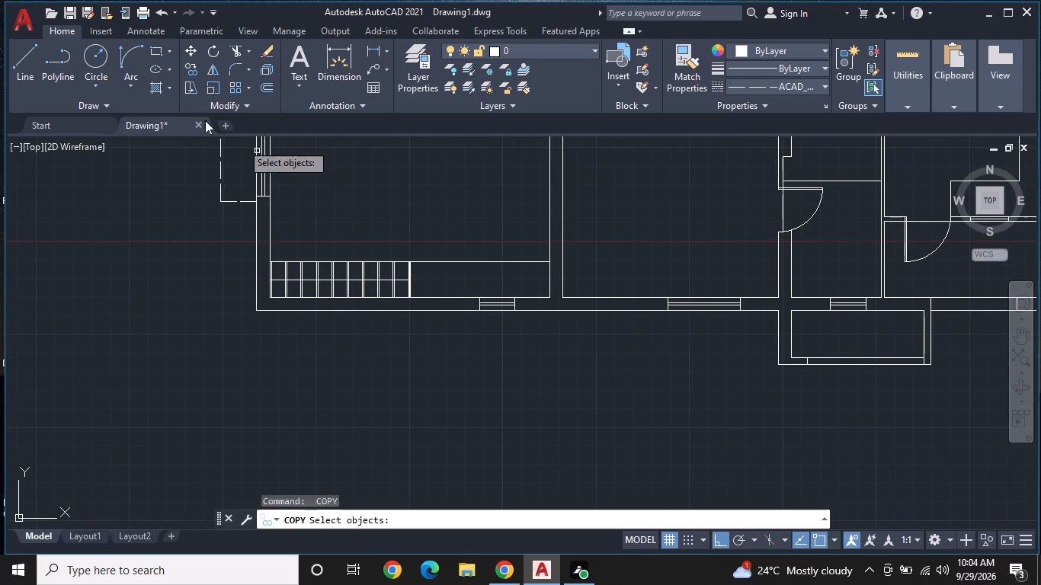
pyautogui.click(24, 55)
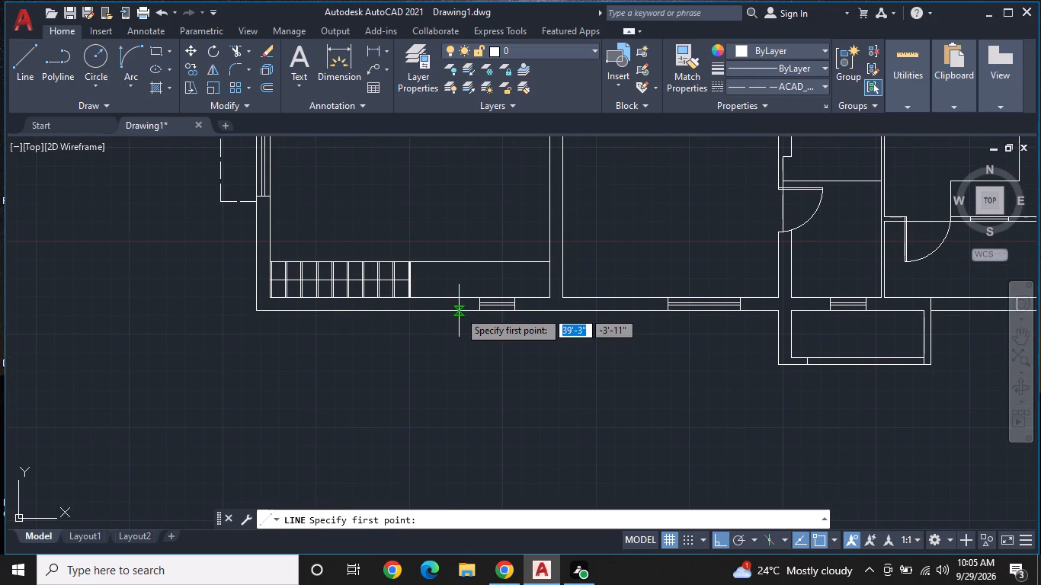
pyautogui.click(459, 311)
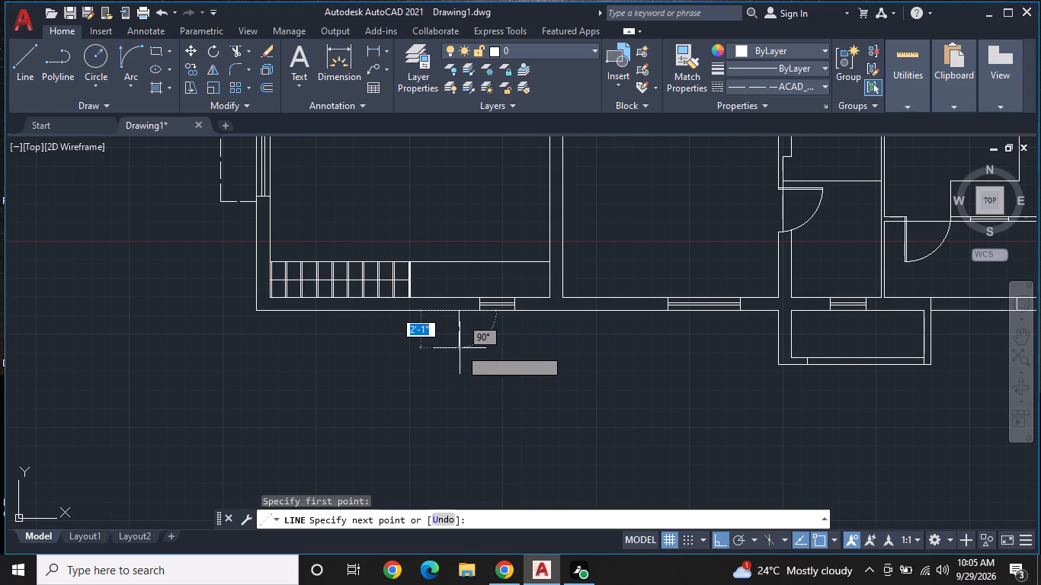
pyautogui.click(459, 347)
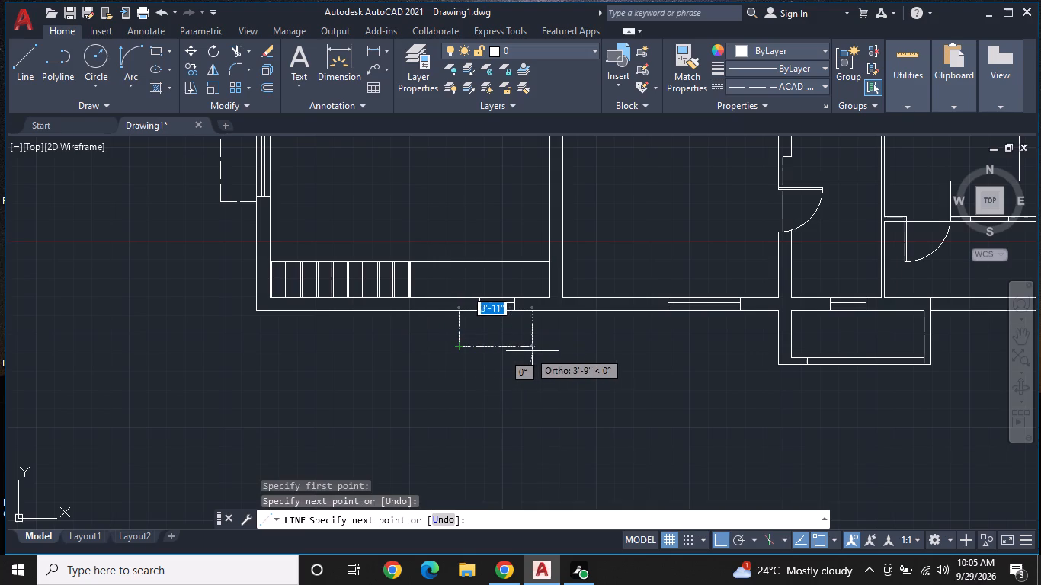
pyautogui.click(535, 349)
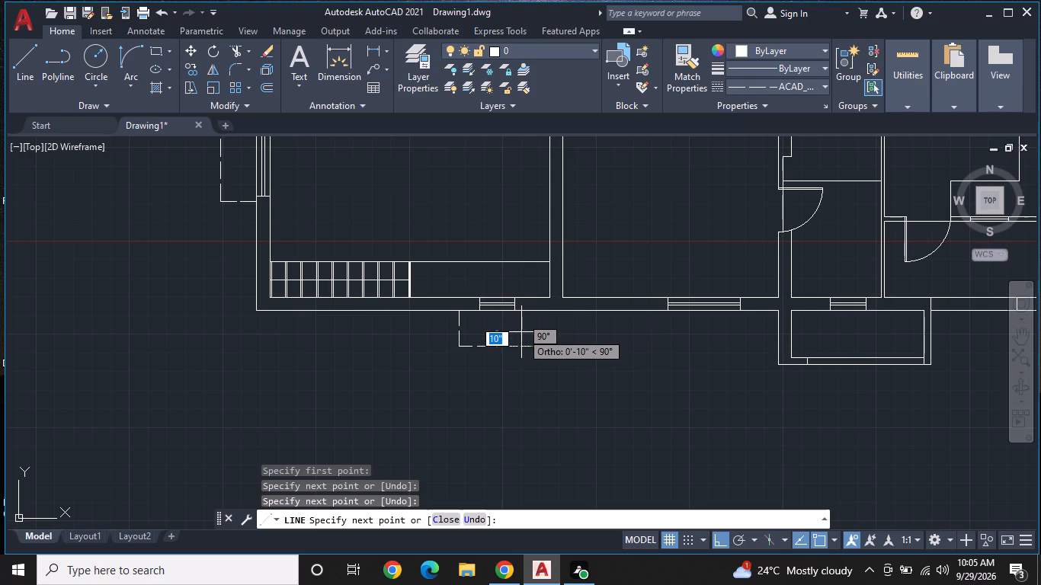
pyautogui.hotkey('ctrl', 'z')
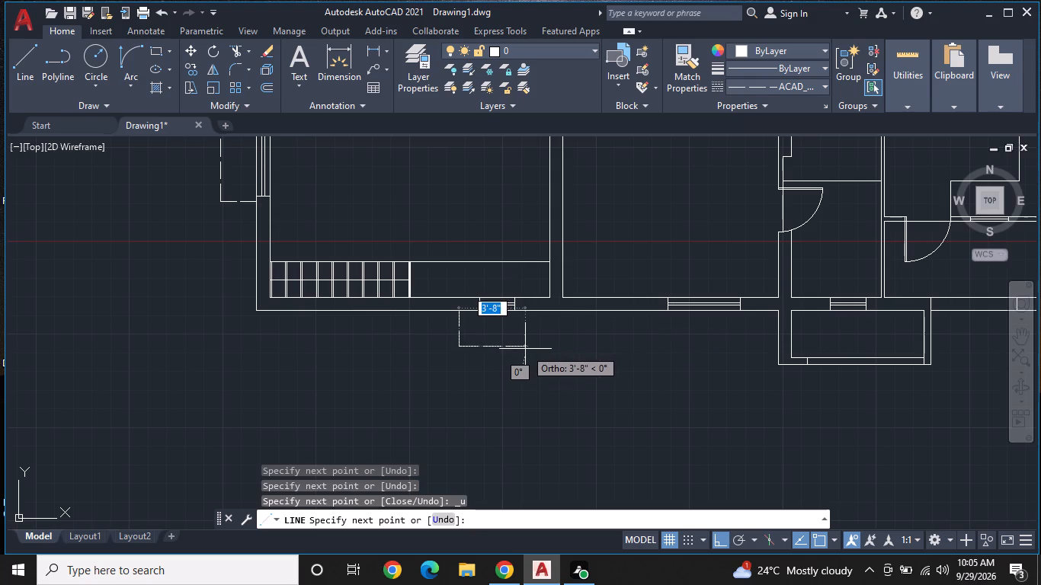
pyautogui.click(525, 349)
pyautogui.click(524, 308)
pyautogui.press('space')
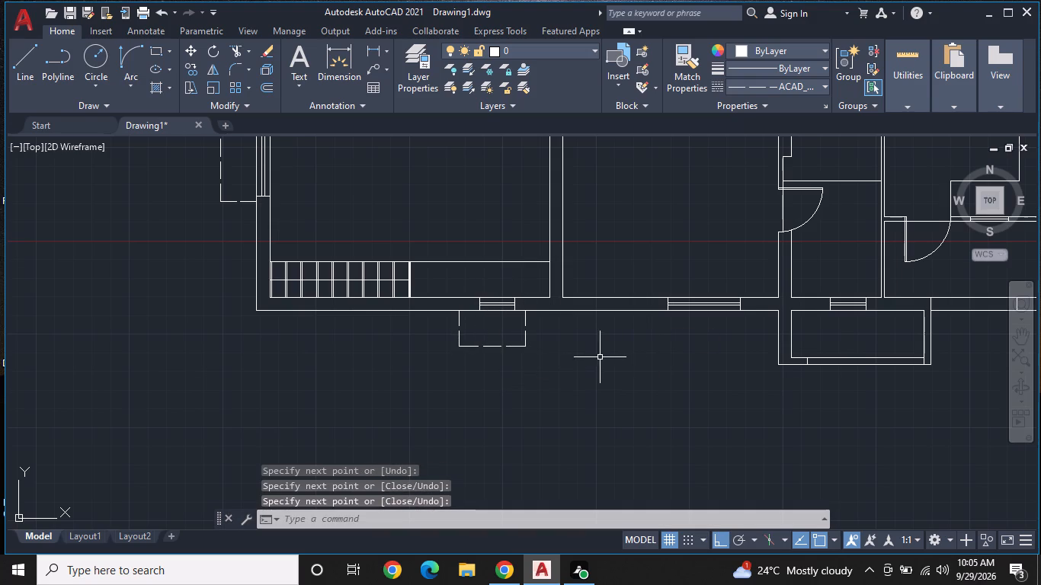
pyautogui.moveTo(622, 366); pyautogui.dragTo(530, 356, button='middle')
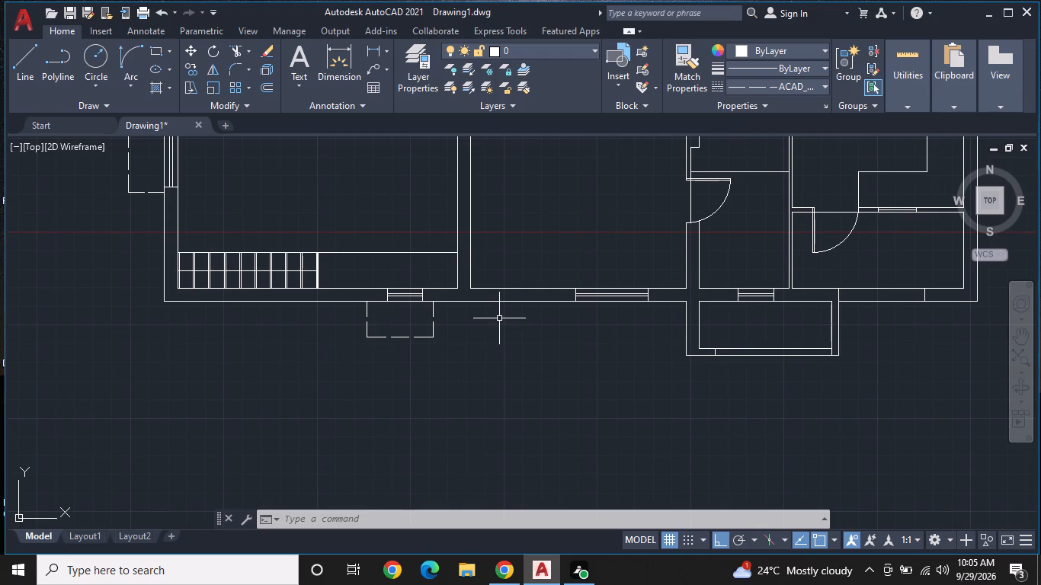
# Draw a dashed three-sided outline about 5'-9" wide and 2' deep outside the south wall around the middle south room's window.
pyautogui.press('space')
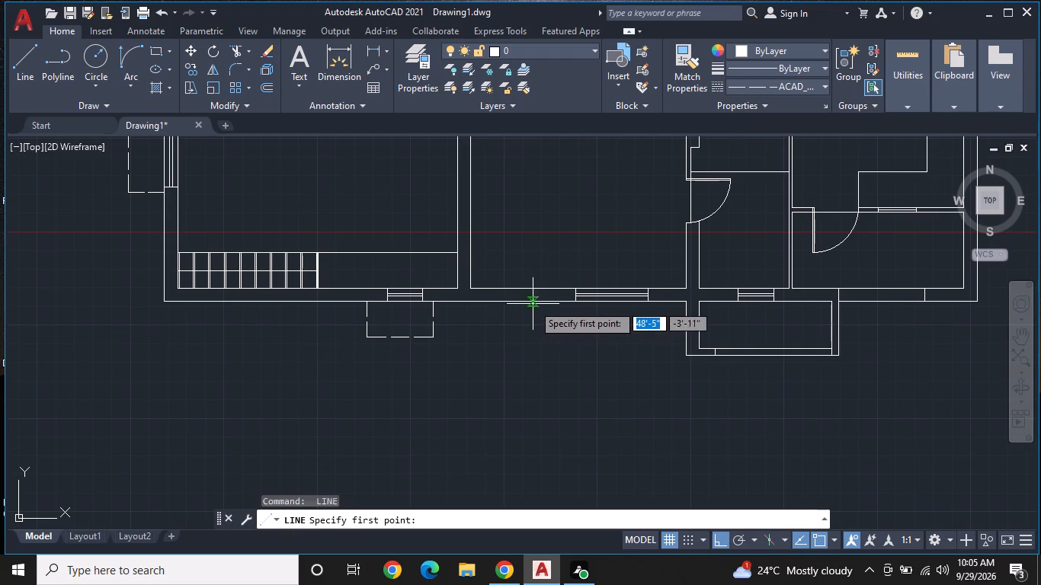
pyautogui.click(562, 302)
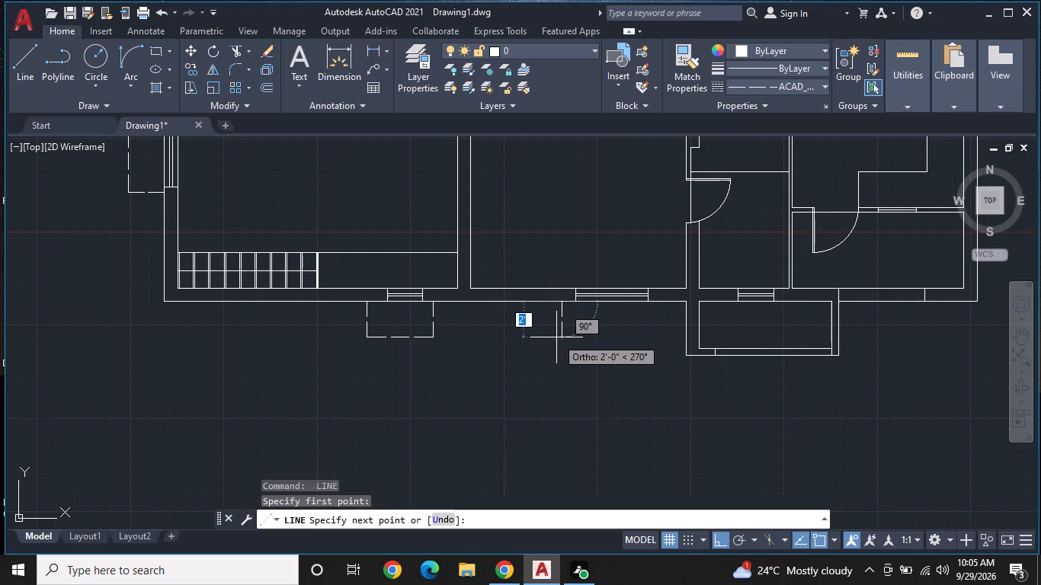
pyautogui.click(556, 337)
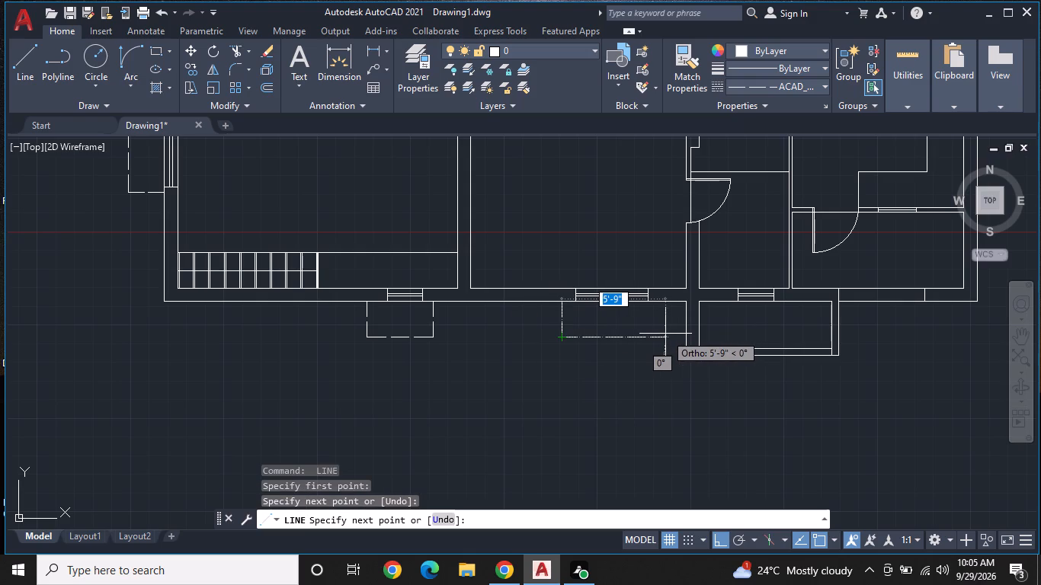
pyautogui.click(665, 334)
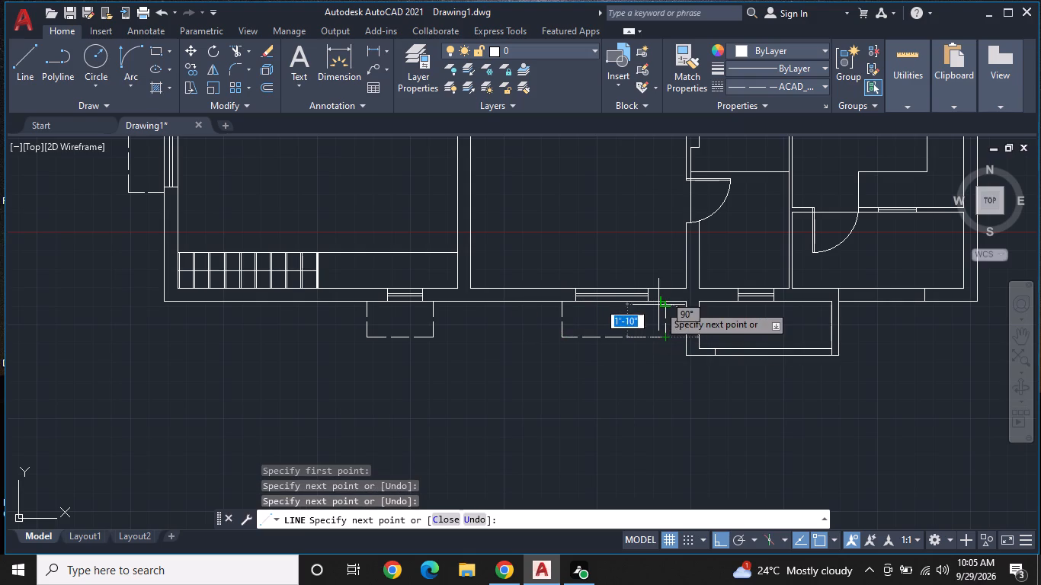
pyautogui.click(659, 302)
pyautogui.press('Escape')
# Change the swing arc of the door in the middle south room's east wall to the dashed ACAD linetype.
pyautogui.scroll(-1, 684, 340)
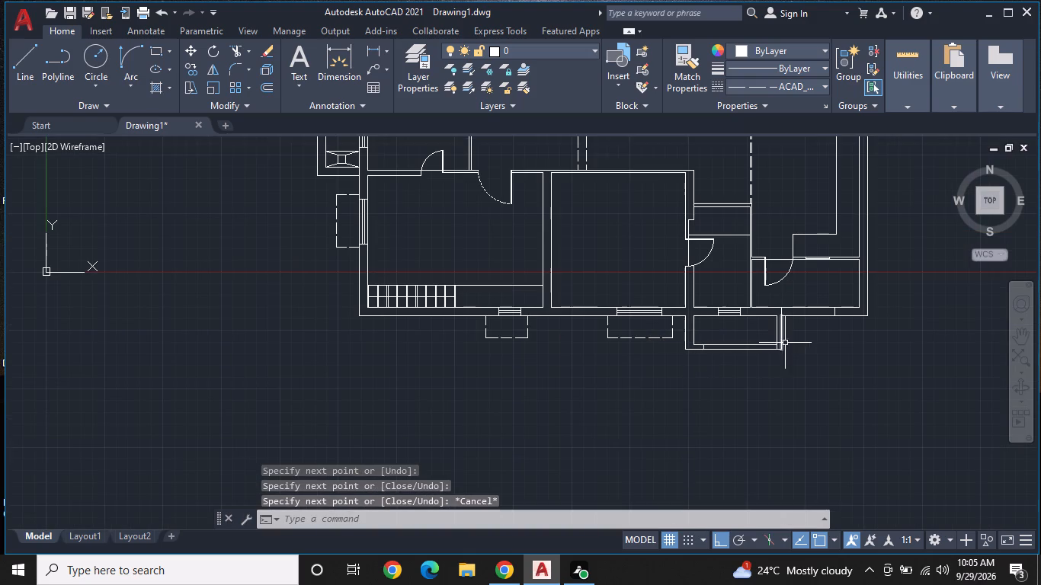
pyautogui.moveTo(828, 352); pyautogui.dragTo(755, 342, button='middle')
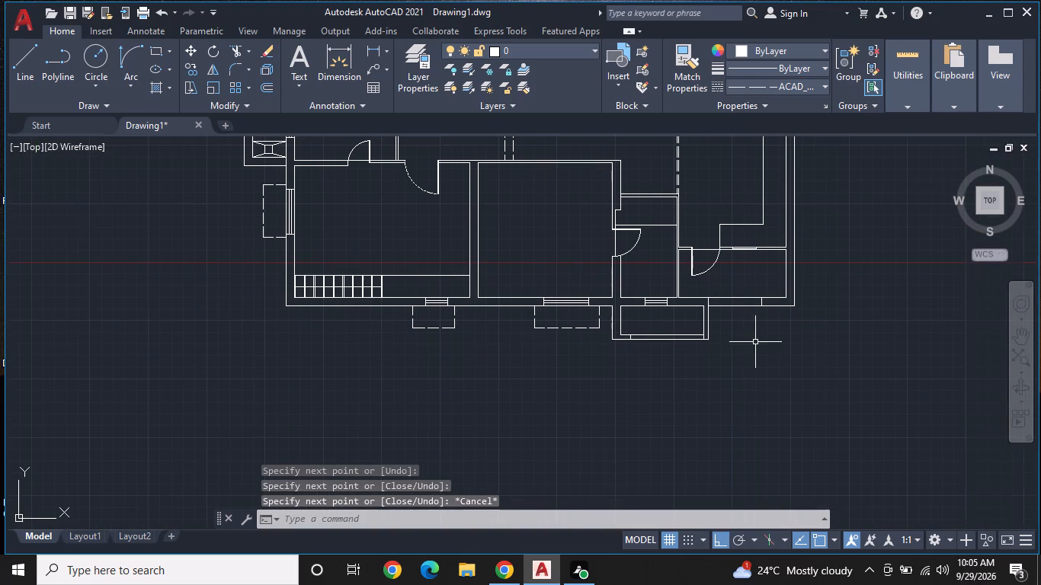
pyautogui.scroll(3, 629, 254)
pyautogui.click(630, 233)
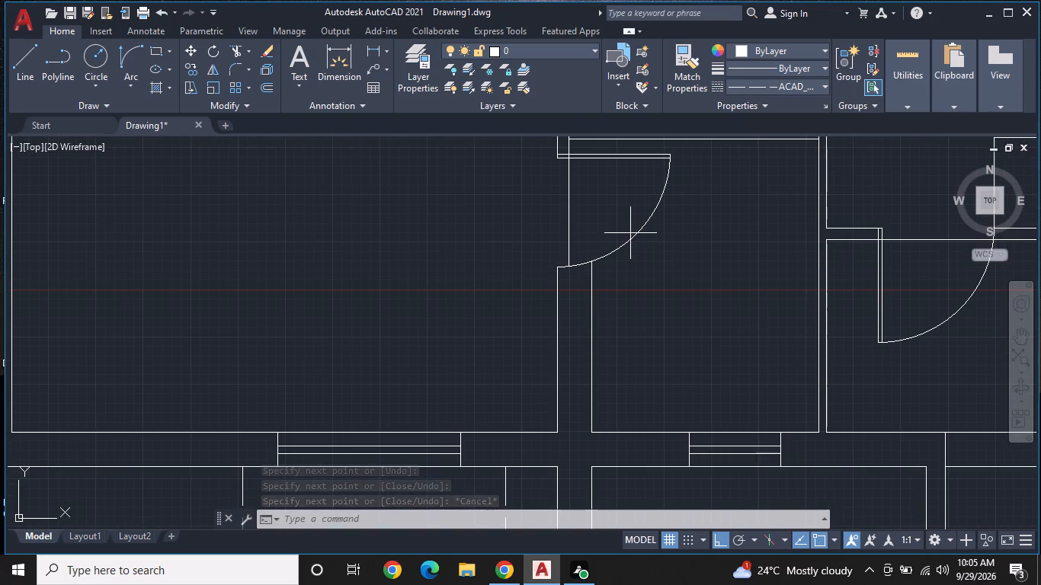
pyautogui.click(632, 238)
pyautogui.click(632, 238)
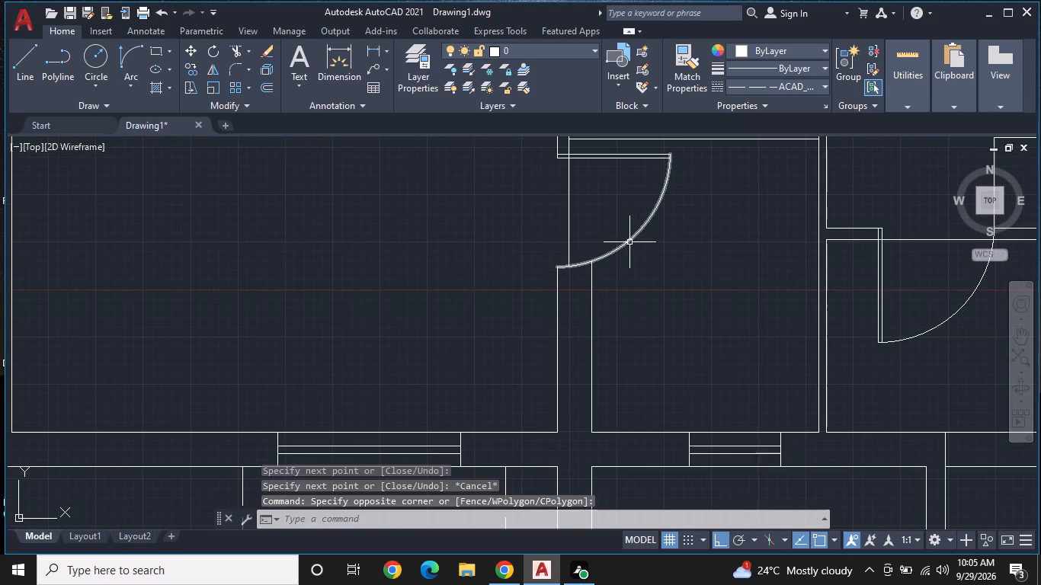
pyautogui.click(629, 243)
pyautogui.click(807, 80)
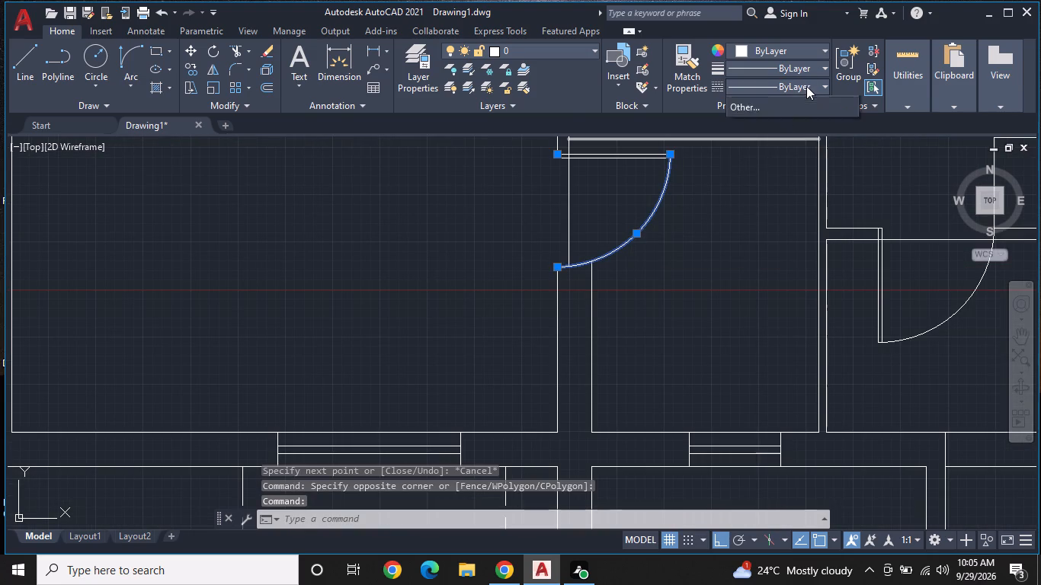
pyautogui.click(762, 142)
# Change the swing arc of the southeast room's north door to the dashed ACAD linetype.
pyautogui.scroll(1, 725, 238)
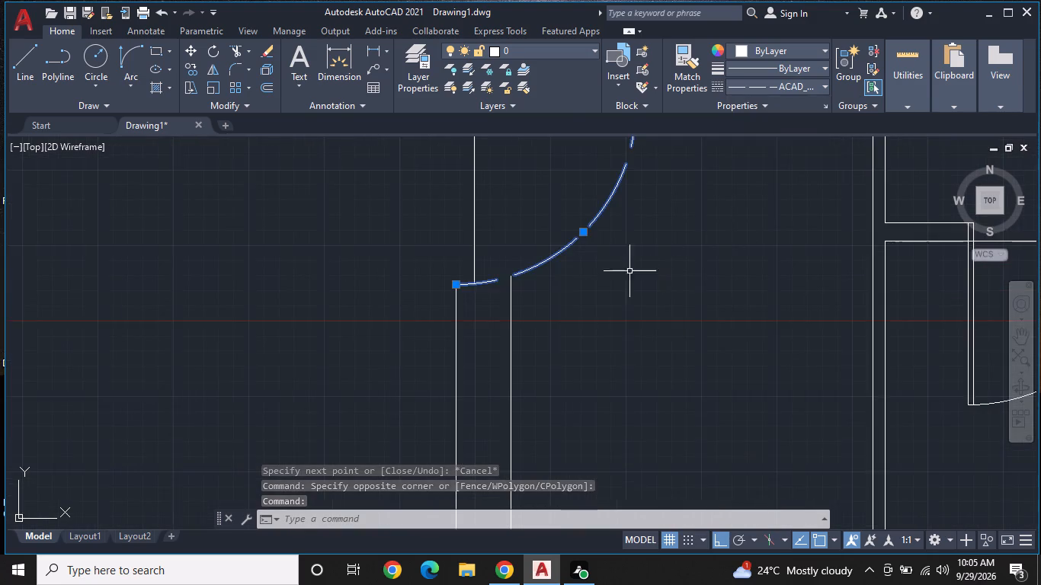
pyautogui.moveTo(623, 273); pyautogui.dragTo(323, 256, button='middle')
pyautogui.scroll(-1, 424, 262)
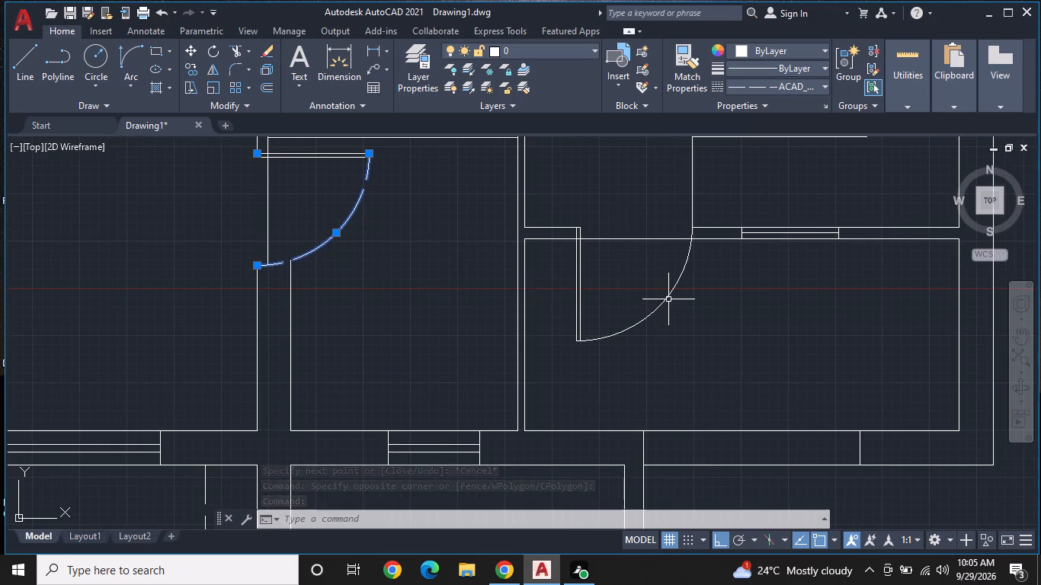
pyautogui.click(668, 297)
pyautogui.click(799, 62)
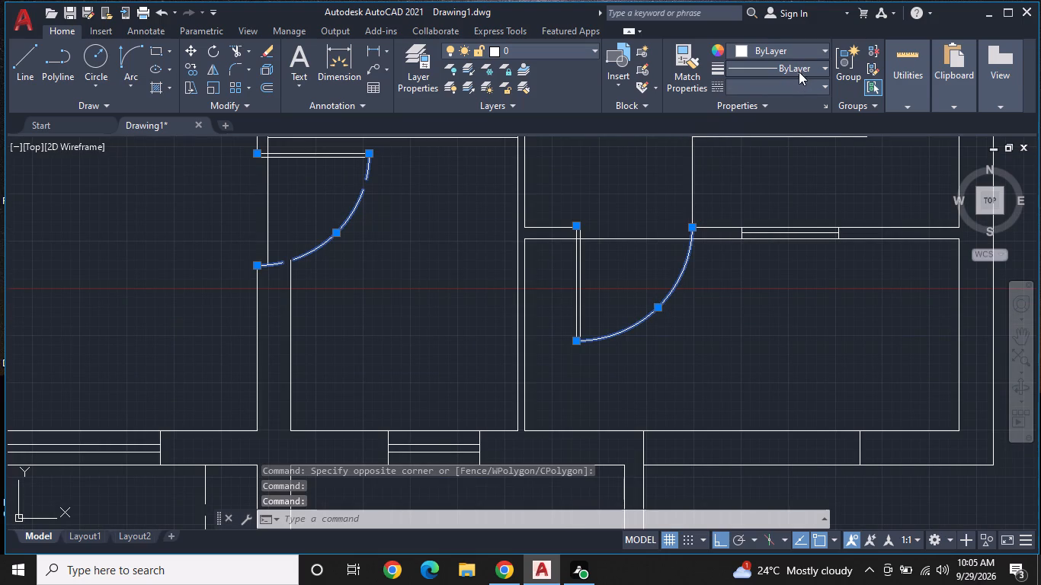
pyautogui.press('Escape')
pyautogui.press('Escape')
pyautogui.click(681, 273)
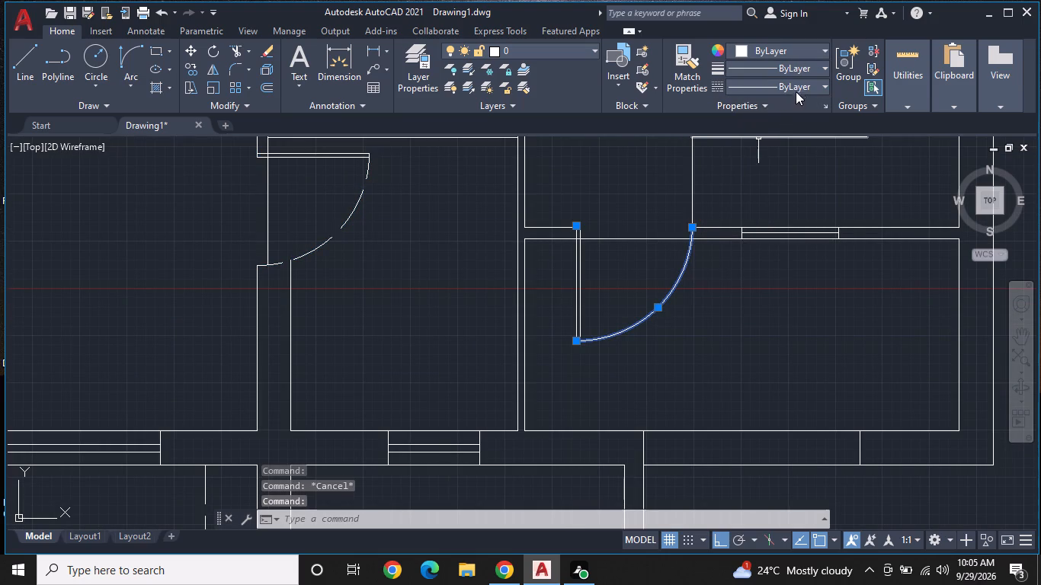
pyautogui.click(797, 88)
pyautogui.click(790, 139)
pyautogui.press('Escape')
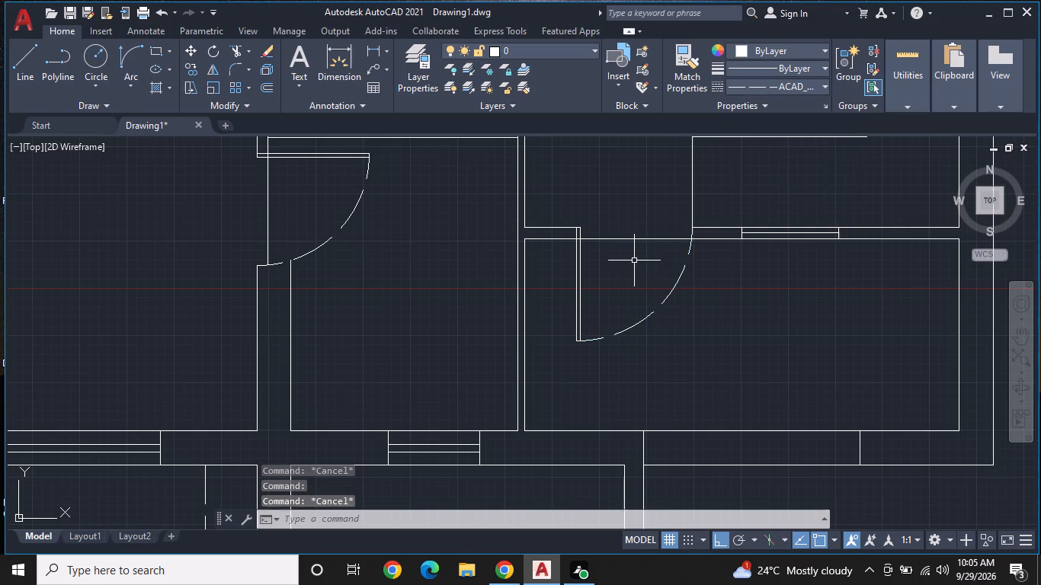
# Change the swing arc of the small west room's south door to the dashed ACAD linetype.
pyautogui.scroll(-2, 633, 261)
pyautogui.moveTo(624, 245); pyautogui.dragTo(690, 357, button='middle')
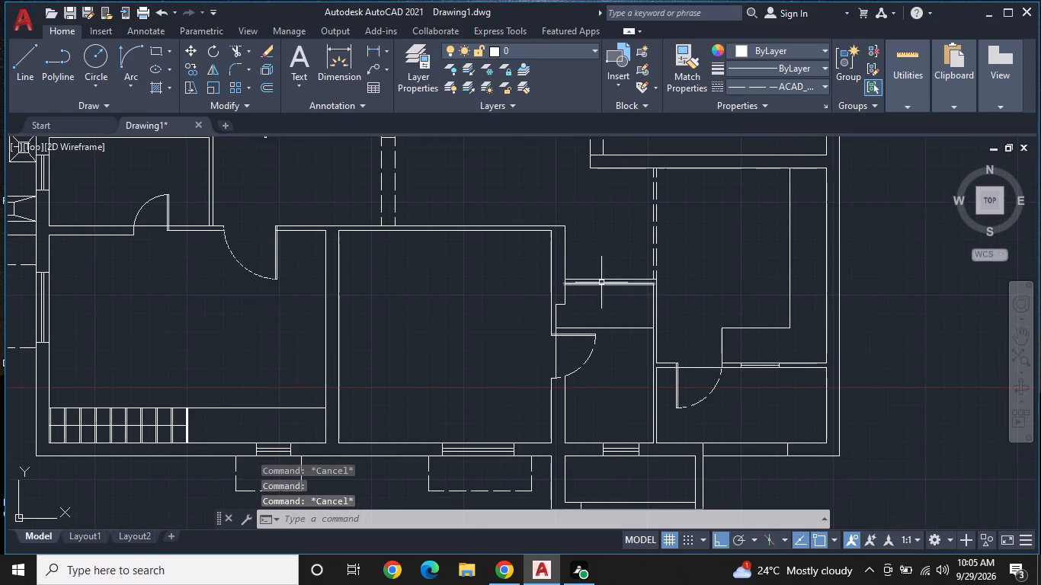
pyautogui.moveTo(283, 216); pyautogui.dragTo(571, 248, button='middle')
pyautogui.scroll(1, 309, 238)
pyautogui.scroll(1, 477, 254)
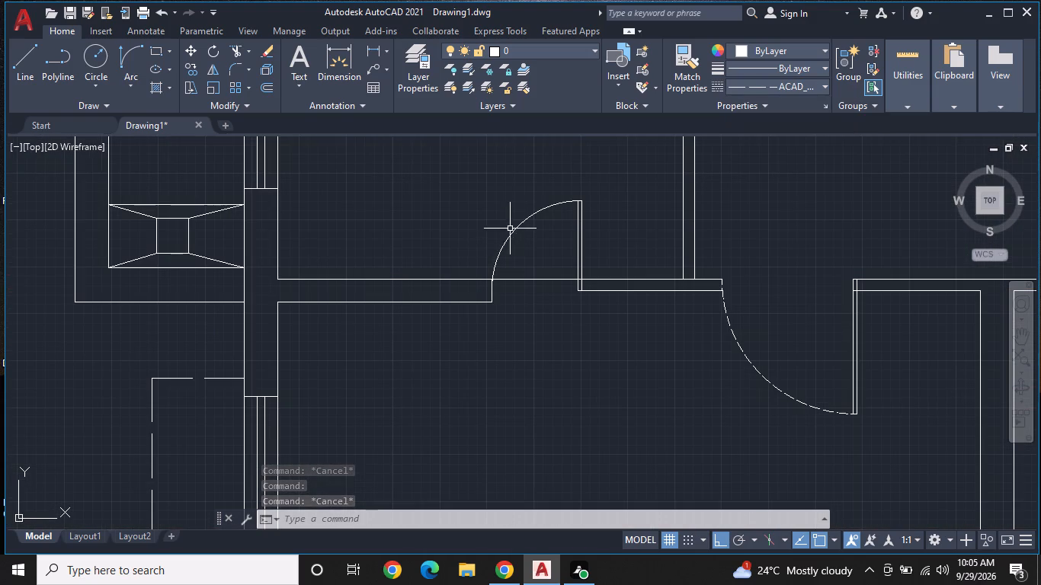
pyautogui.click(521, 223)
pyautogui.click(806, 85)
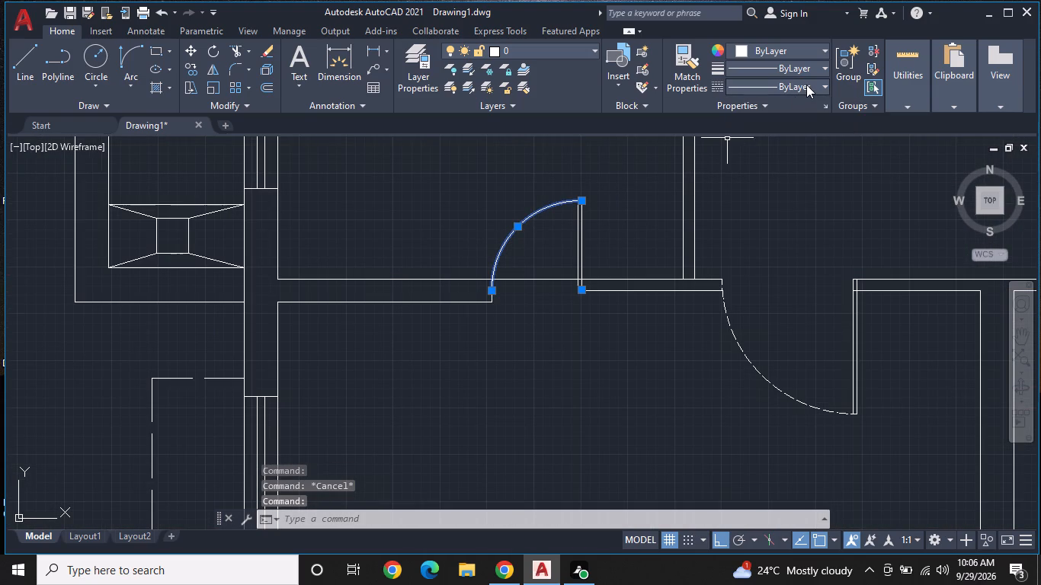
pyautogui.click(762, 137)
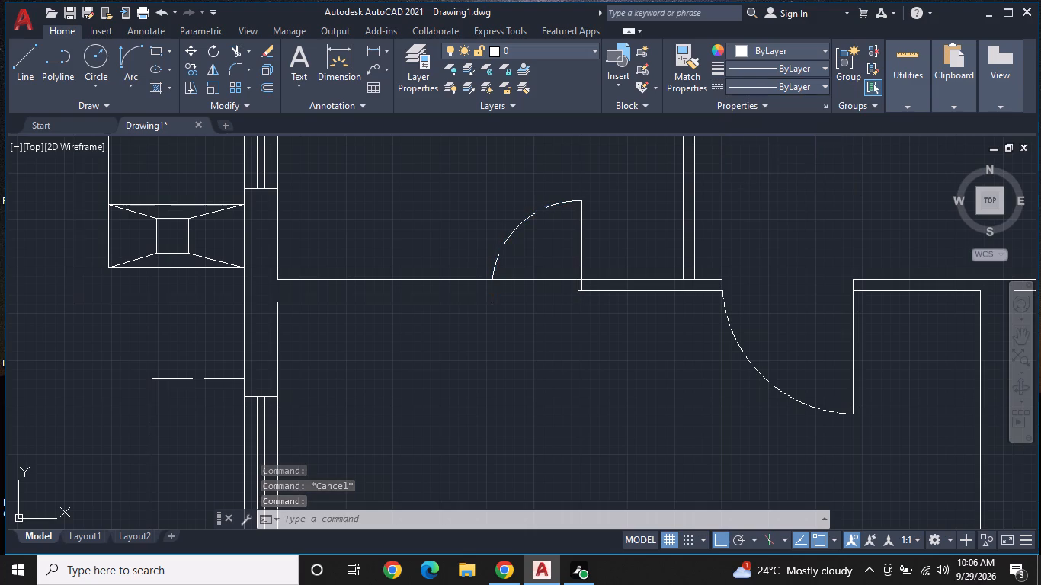
pyautogui.press('Escape')
# Change the swing arc of the northeast room's east door to the dashed ACAD linetype.
pyautogui.moveTo(620, 232); pyautogui.dragTo(377, 503, button='middle')
pyautogui.scroll(-2, 376, 492)
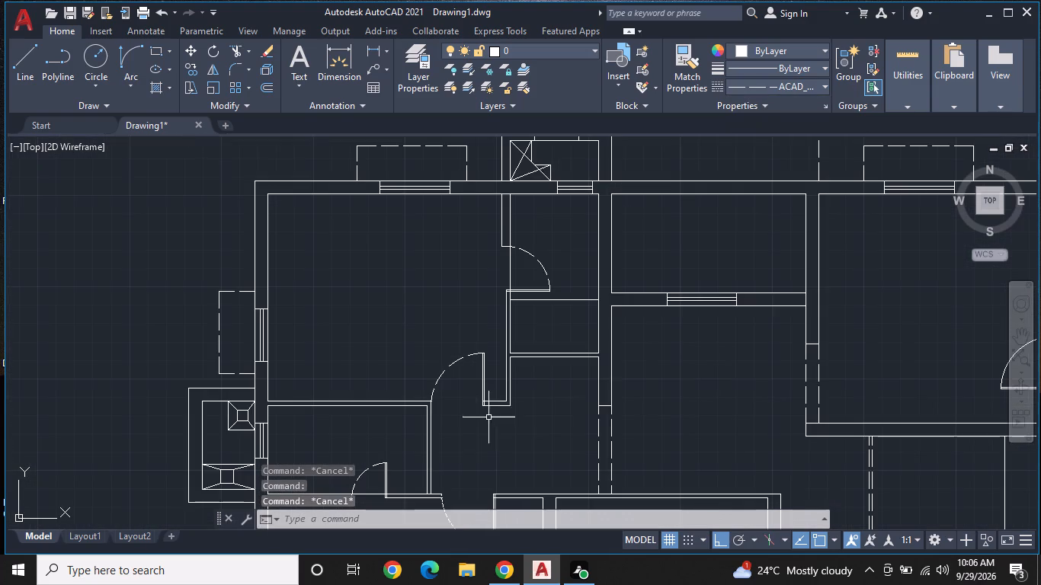
pyautogui.moveTo(690, 408); pyautogui.dragTo(306, 349, button='middle')
pyautogui.scroll(1, 658, 319)
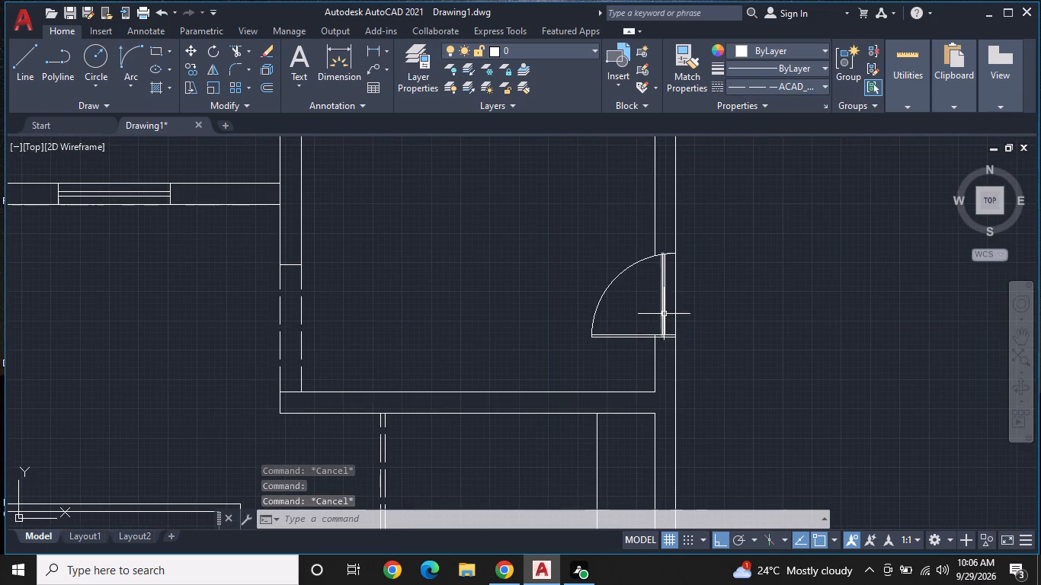
pyautogui.scroll(1, 637, 270)
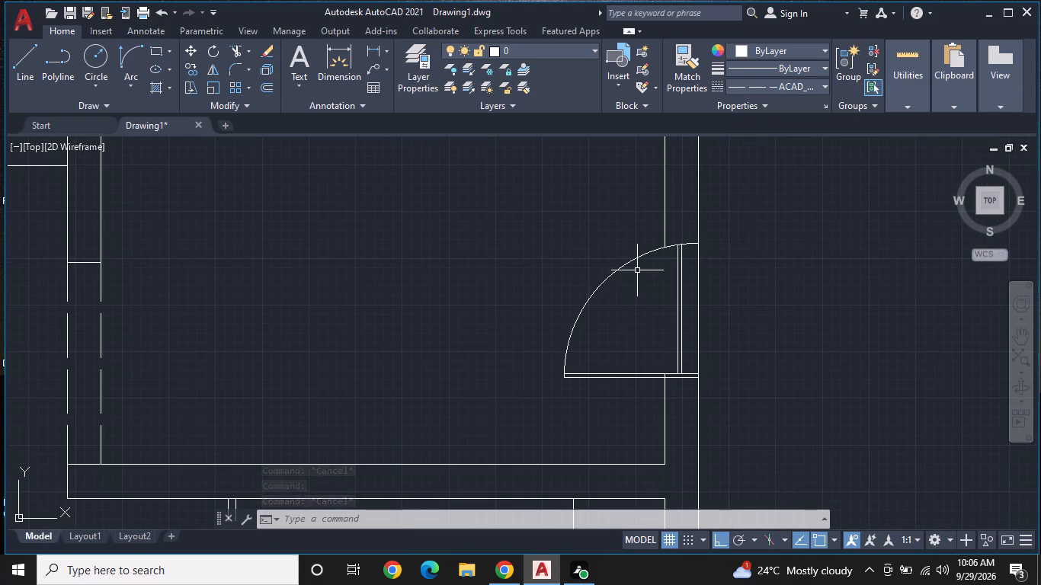
pyautogui.click(634, 261)
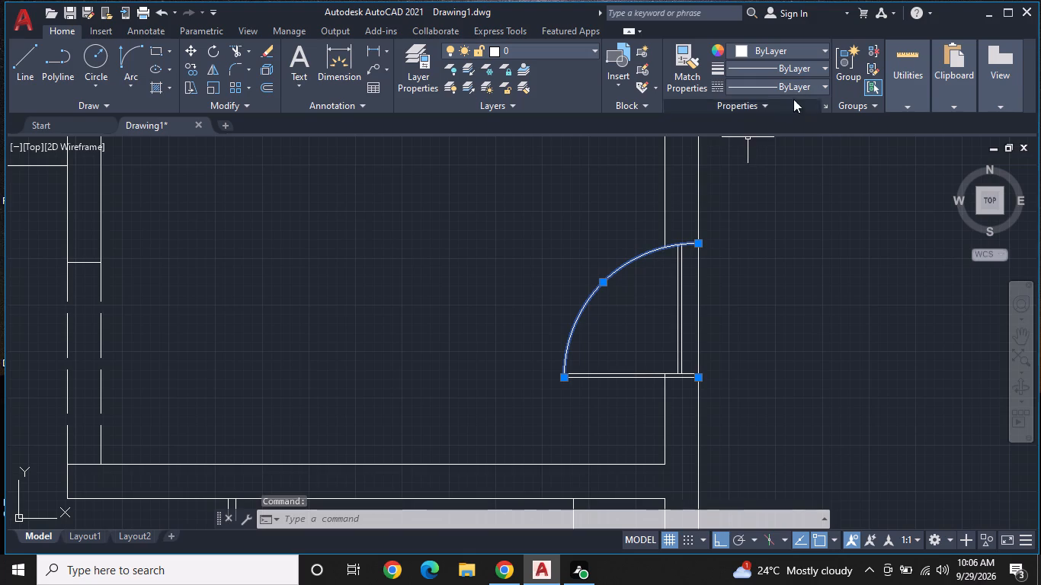
pyautogui.click(807, 80)
pyautogui.click(778, 141)
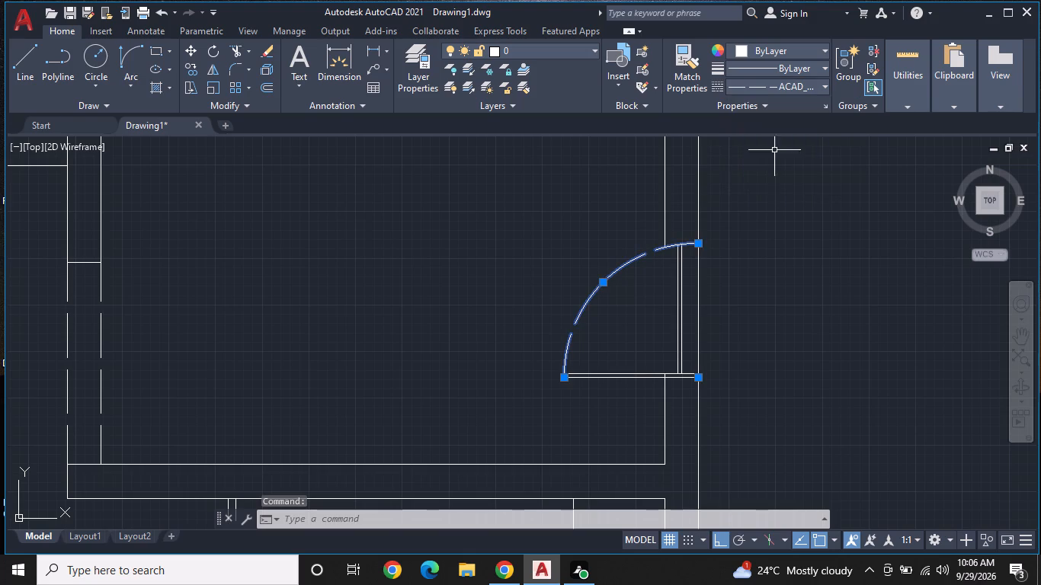
pyautogui.press('Escape')
# Look over the whole floor plan to check the door swings and dashed outlines.
pyautogui.scroll(-2, 724, 256)
pyautogui.moveTo(733, 296); pyautogui.dragTo(834, 191, button='middle')
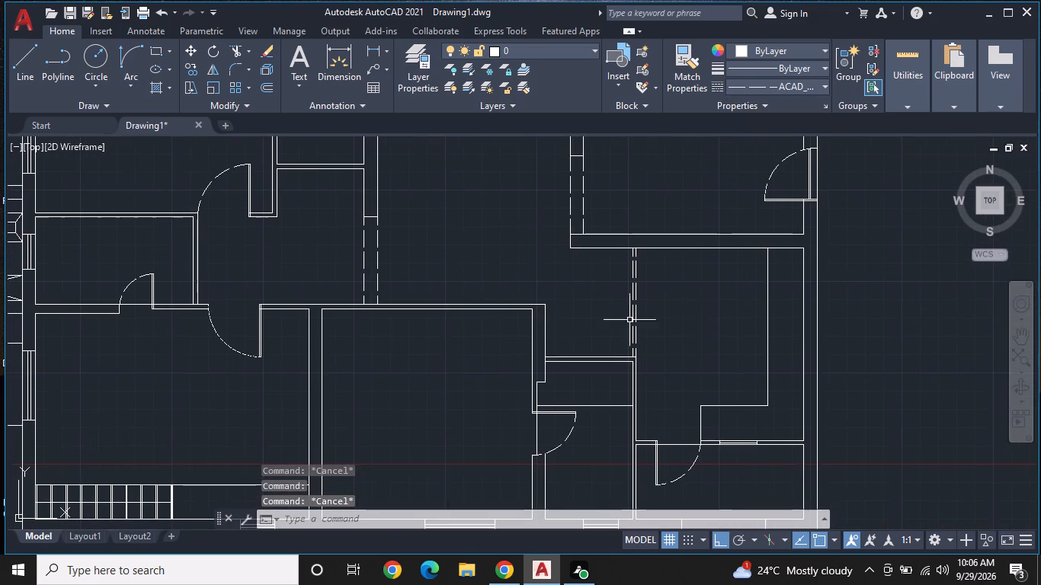
pyautogui.moveTo(546, 329); pyautogui.dragTo(612, 241, button='middle')
pyautogui.scroll(-1, 498, 338)
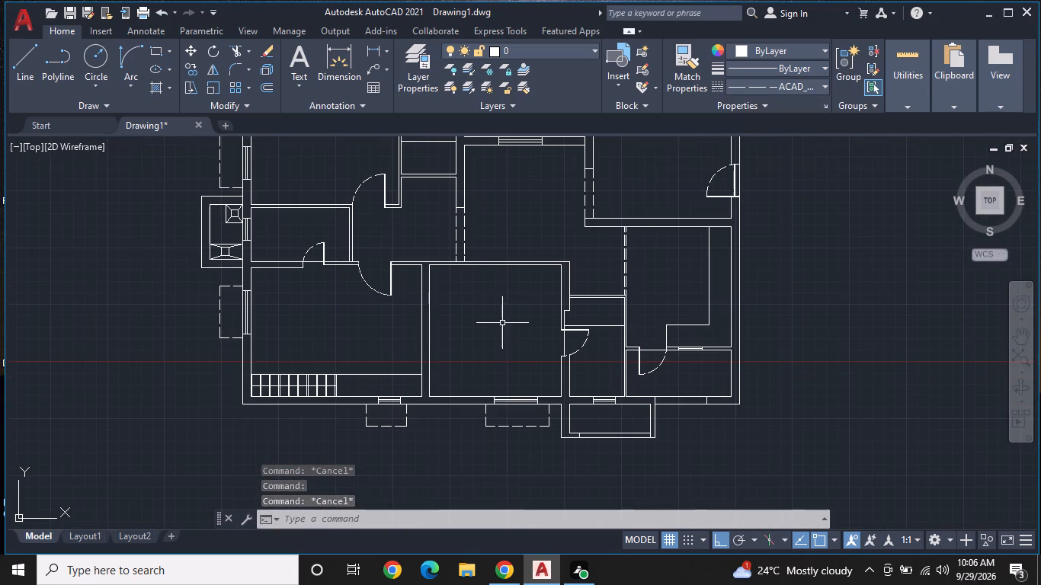
pyautogui.moveTo(502, 321); pyautogui.dragTo(492, 407, button='middle')
pyautogui.scroll(-1, 490, 398)
pyautogui.moveTo(485, 389); pyautogui.dragTo(489, 347, button='middle')
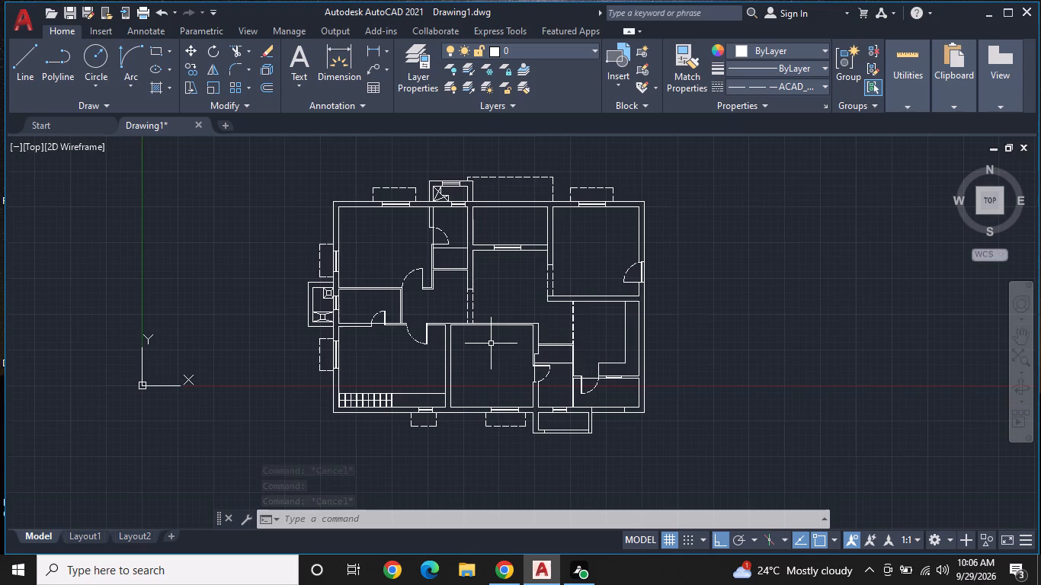
# Move the ladder-like divided strip and its long front line from the southwest room into the adjacent south room, against its west wall.
pyautogui.scroll(1, 491, 344)
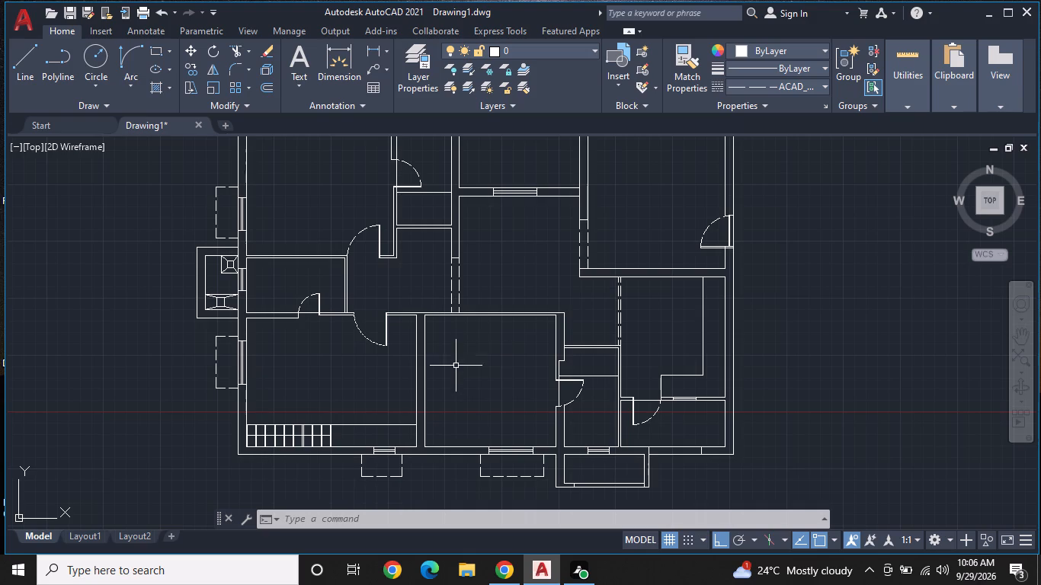
pyautogui.moveTo(456, 366); pyautogui.dragTo(463, 317, button='middle')
pyautogui.scroll(1, 448, 347)
pyautogui.moveTo(446, 344); pyautogui.dragTo(444, 342, button='middle')
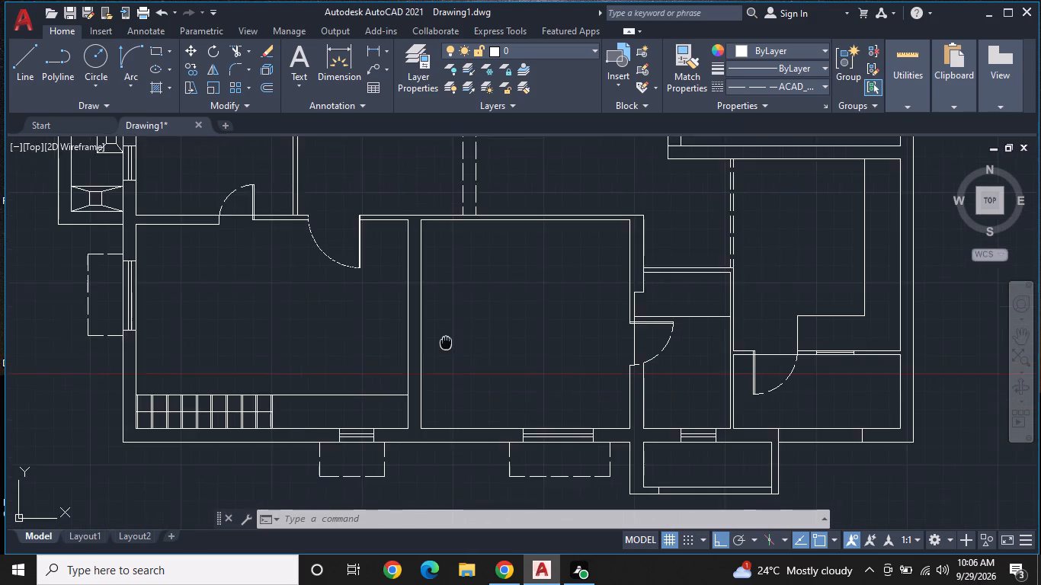
pyautogui.moveTo(444, 342); pyautogui.dragTo(460, 272, button='middle')
pyautogui.scroll(1, 375, 335)
pyautogui.moveTo(337, 337); pyautogui.dragTo(463, 315, button='middle')
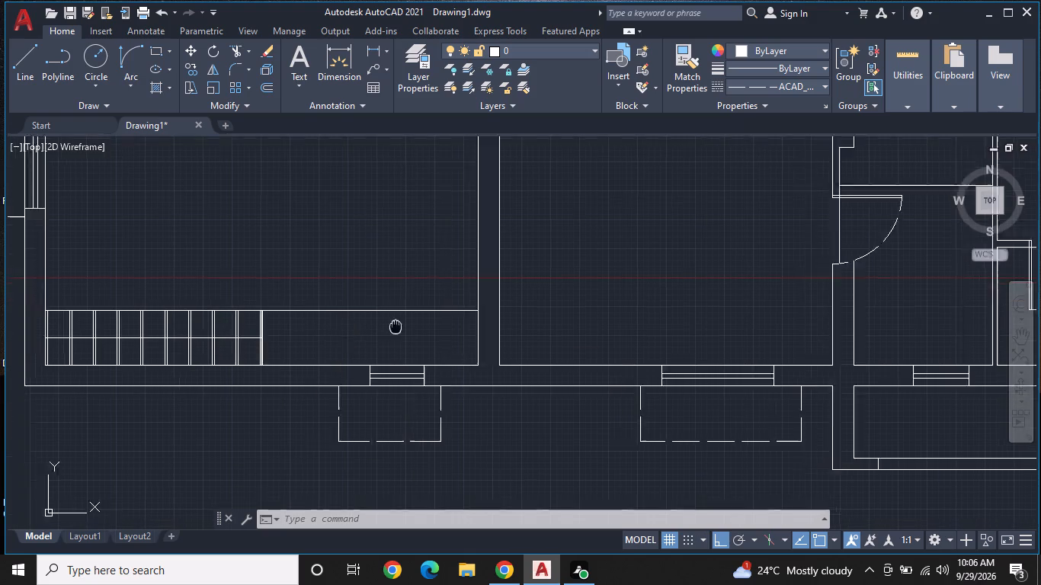
pyautogui.moveTo(463, 315); pyautogui.dragTo(562, 312, button='middle')
pyautogui.click(519, 327)
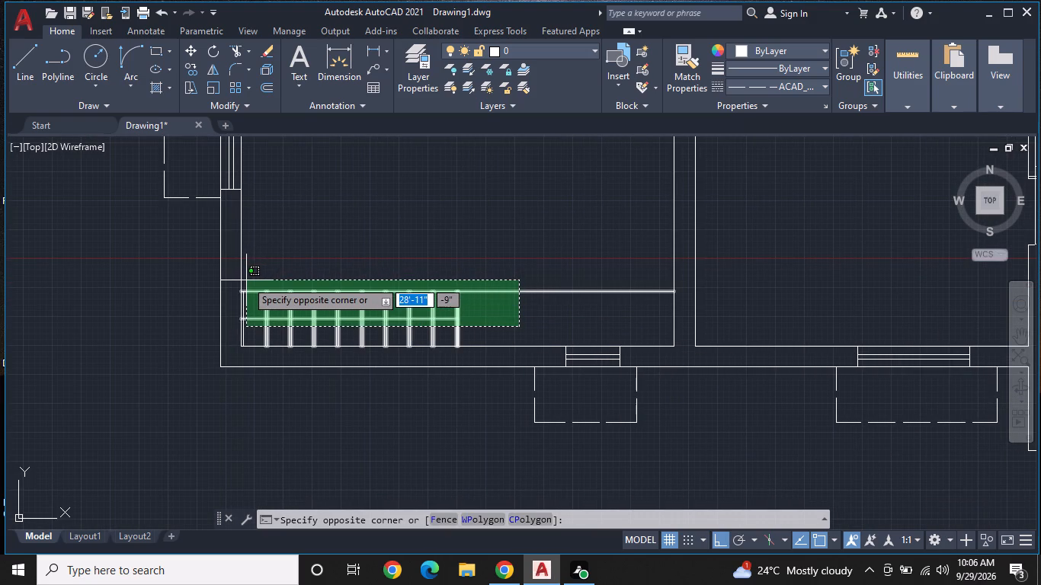
pyautogui.click(242, 286)
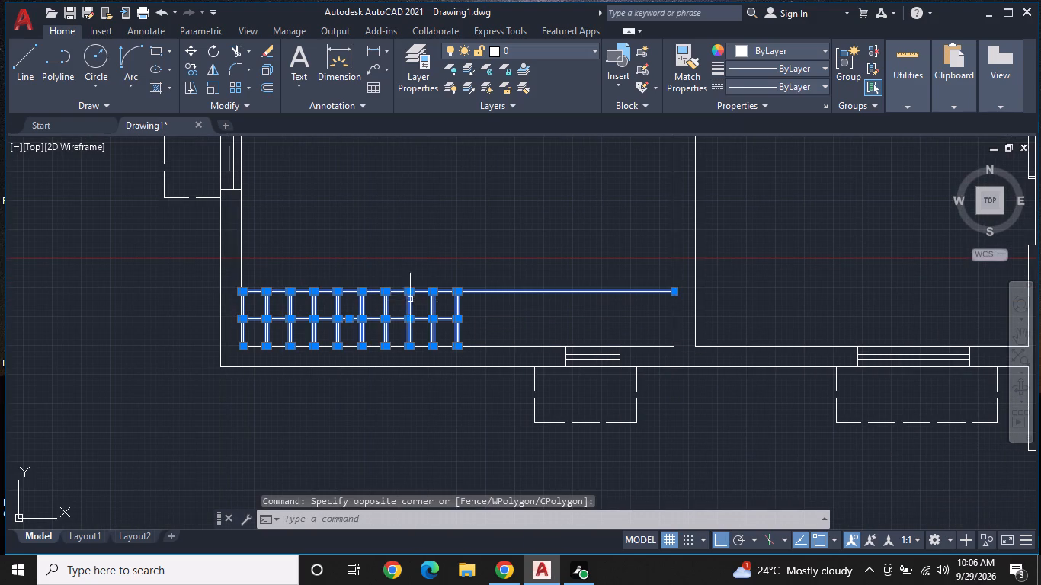
pyautogui.rightClick(421, 302)
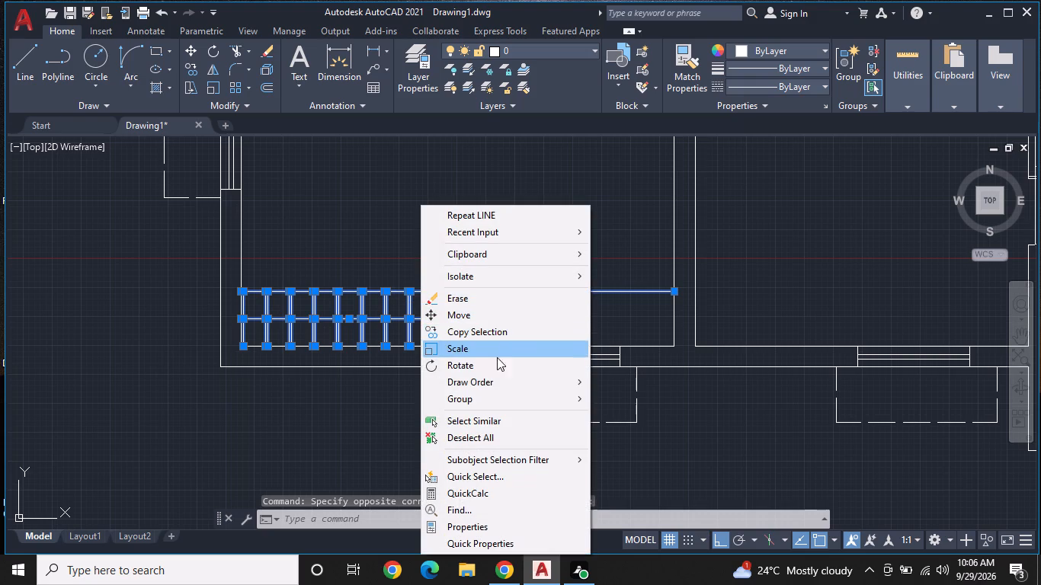
pyautogui.click(487, 319)
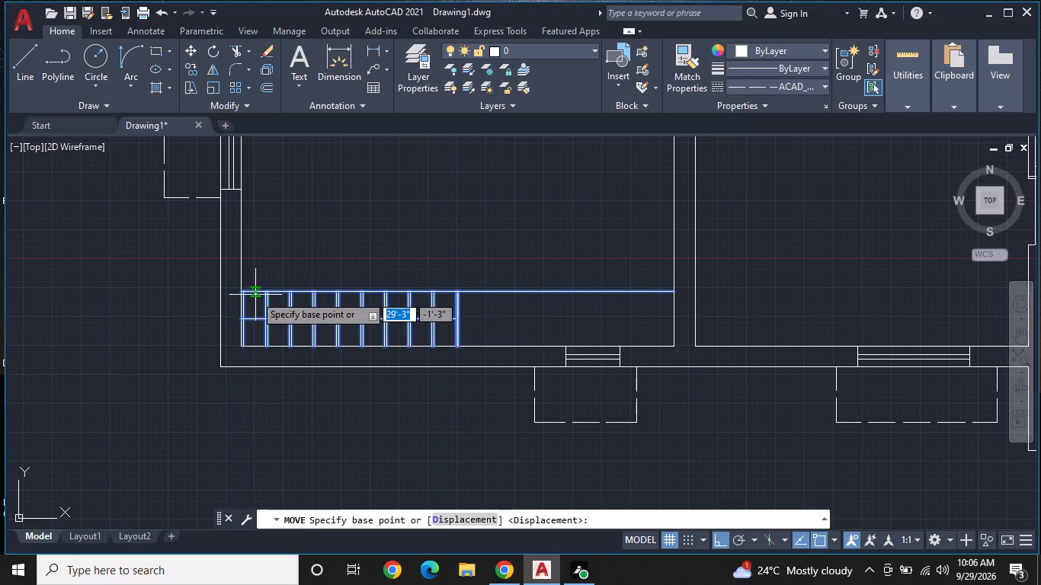
pyautogui.scroll(2, 240, 297)
pyautogui.click(240, 283)
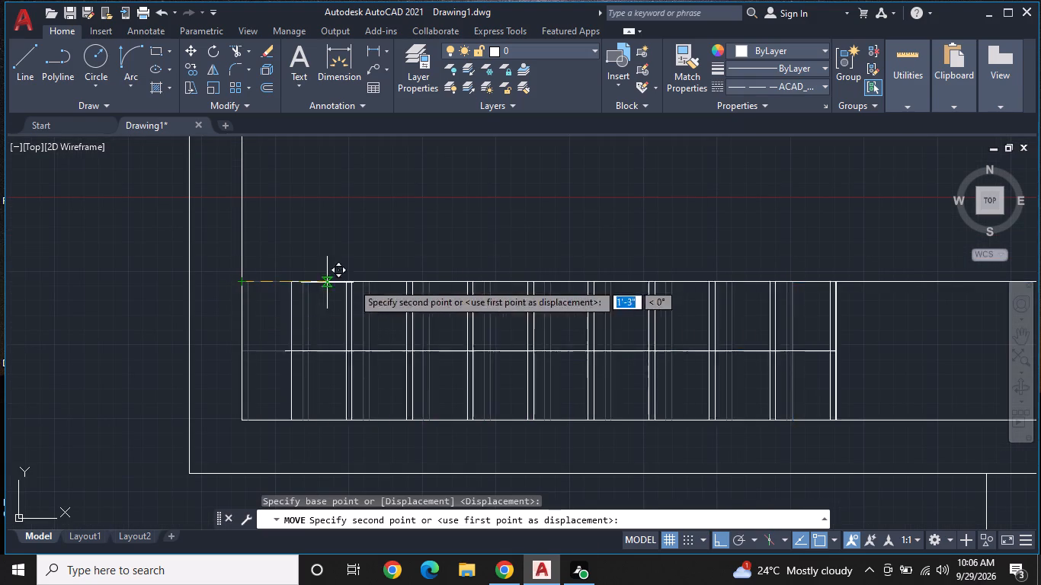
pyautogui.moveTo(673, 288); pyautogui.dragTo(45, 338, button='middle')
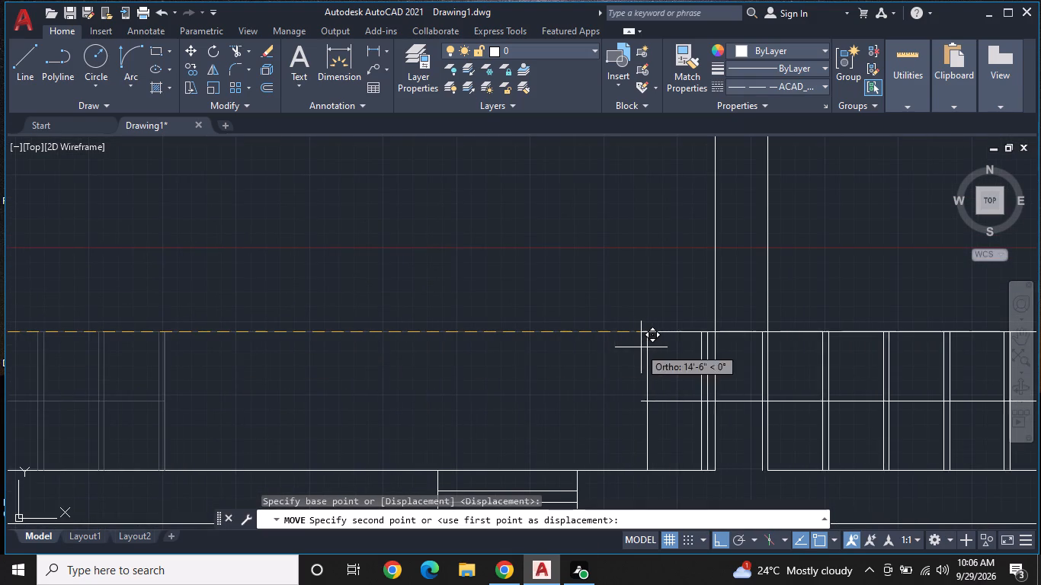
pyautogui.moveTo(498, 354); pyautogui.dragTo(30, 349, button='middle')
pyautogui.scroll(-1, 168, 350)
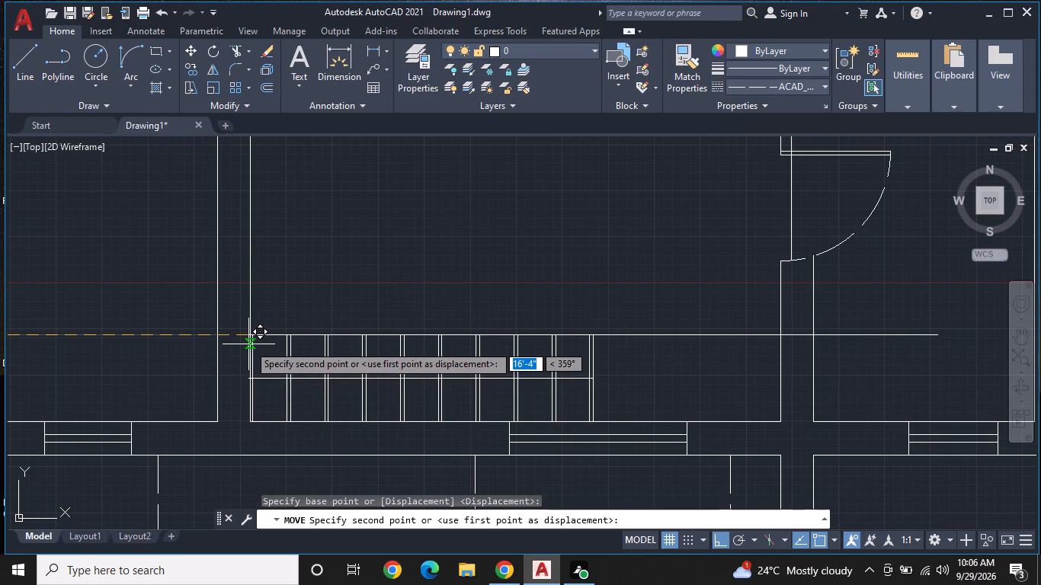
pyautogui.click(251, 341)
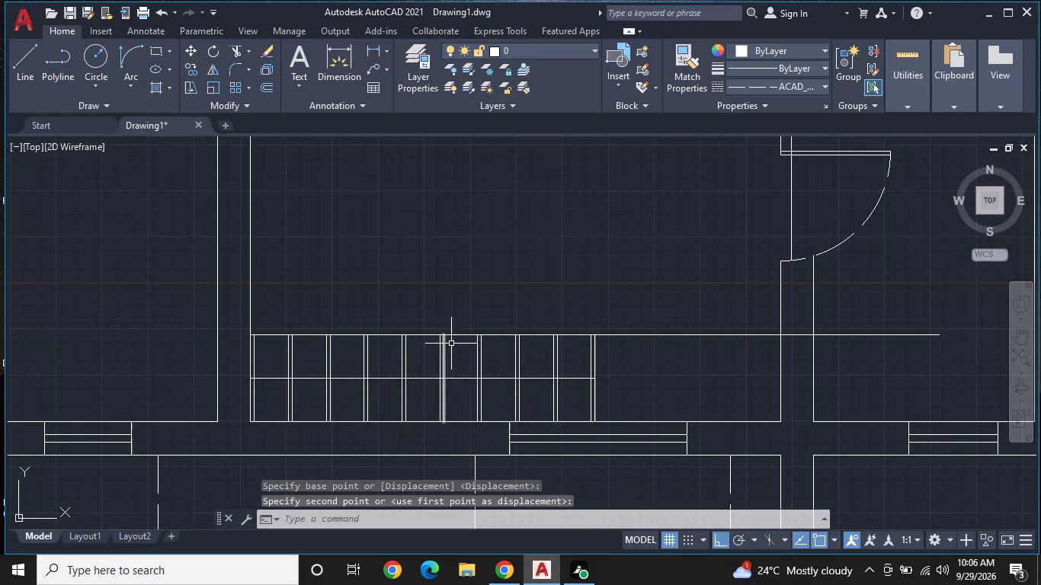
# Trim the moved strip's front line so it ends at the inner face of the south room's east wall.
pyautogui.moveTo(822, 355); pyautogui.dragTo(559, 360, button='middle')
pyautogui.press('Escape')
pyautogui.press('t')
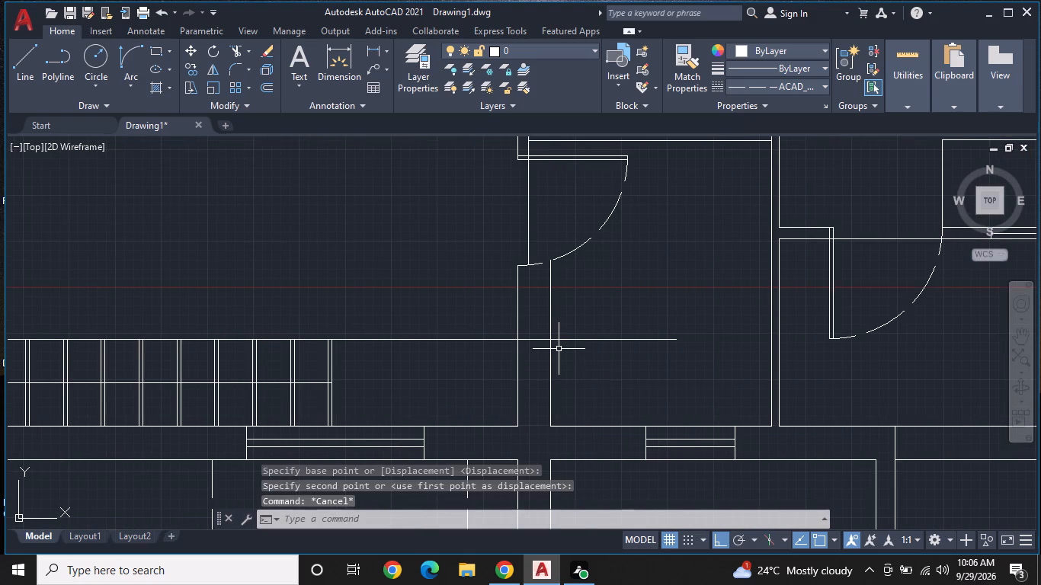
pyautogui.press('r')
pyautogui.press('space')
pyautogui.click(537, 341)
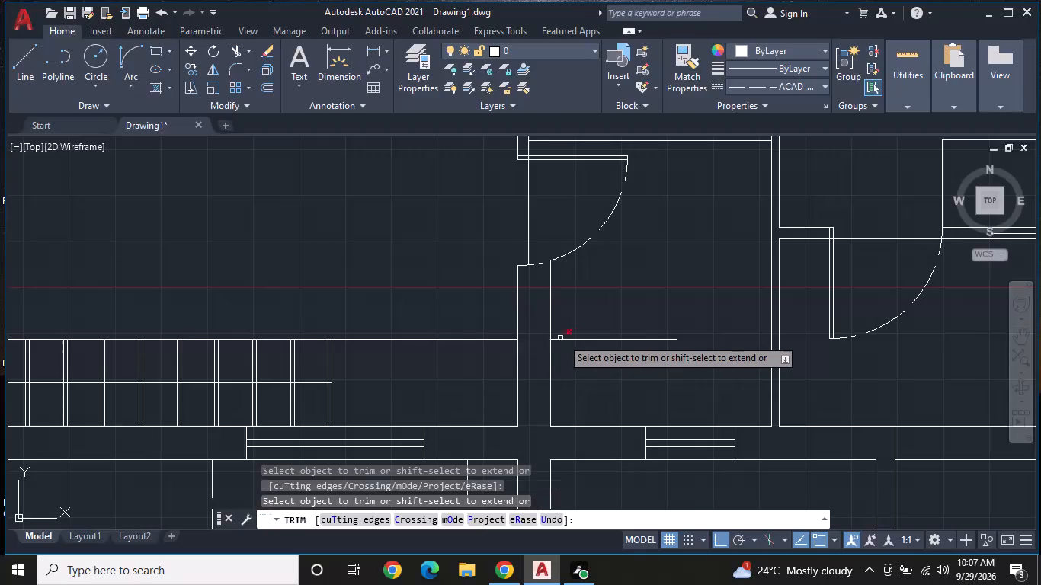
pyautogui.click(571, 338)
# Trim away the easternmost divider pair and bay of the ladder-like strip in the middle south room.
pyautogui.moveTo(412, 376); pyautogui.dragTo(588, 341, button='middle')
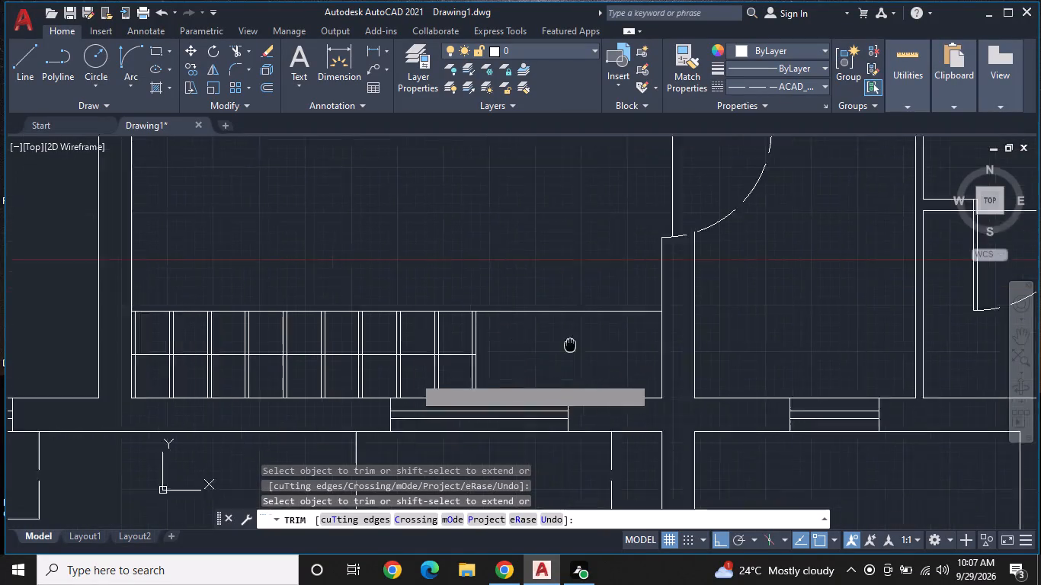
pyautogui.moveTo(588, 341); pyautogui.dragTo(627, 334, button='middle')
pyautogui.click(541, 337)
pyautogui.click(546, 335)
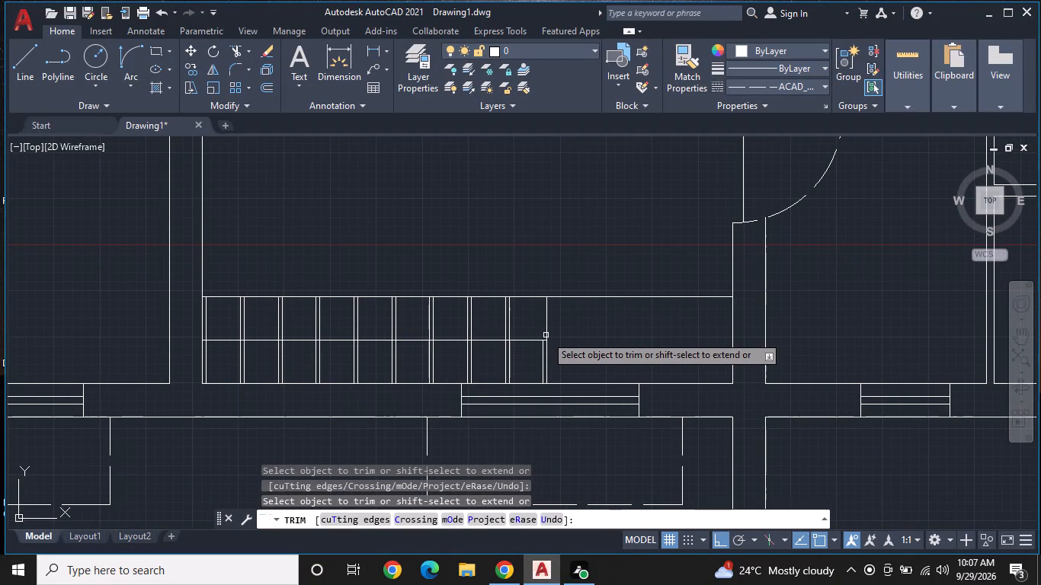
pyautogui.click(546, 341)
pyautogui.click(570, 366)
pyautogui.click(532, 337)
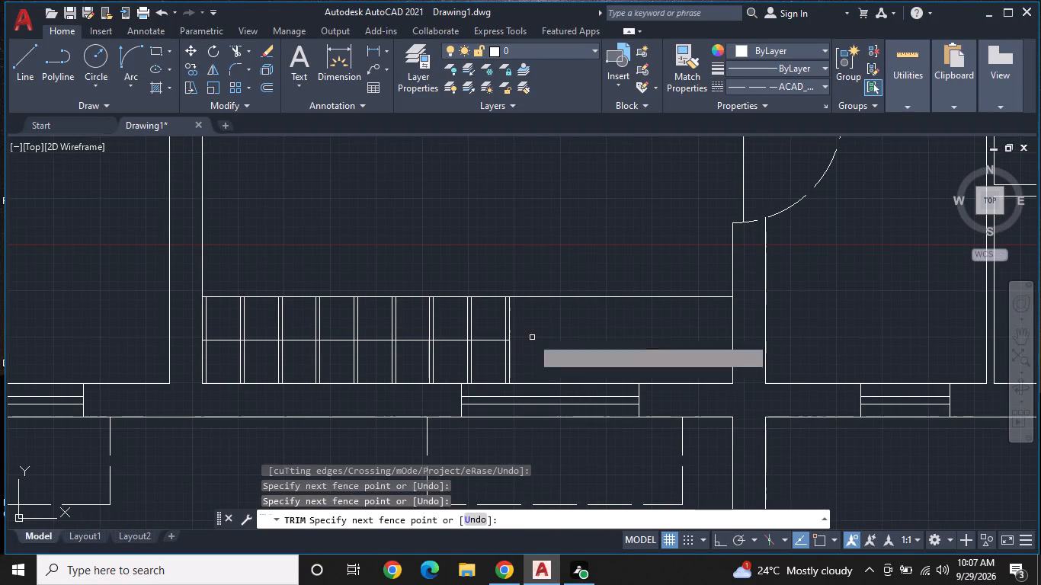
pyautogui.moveTo(544, 338); pyautogui.dragTo(657, 333, button='middle')
pyautogui.click(639, 352)
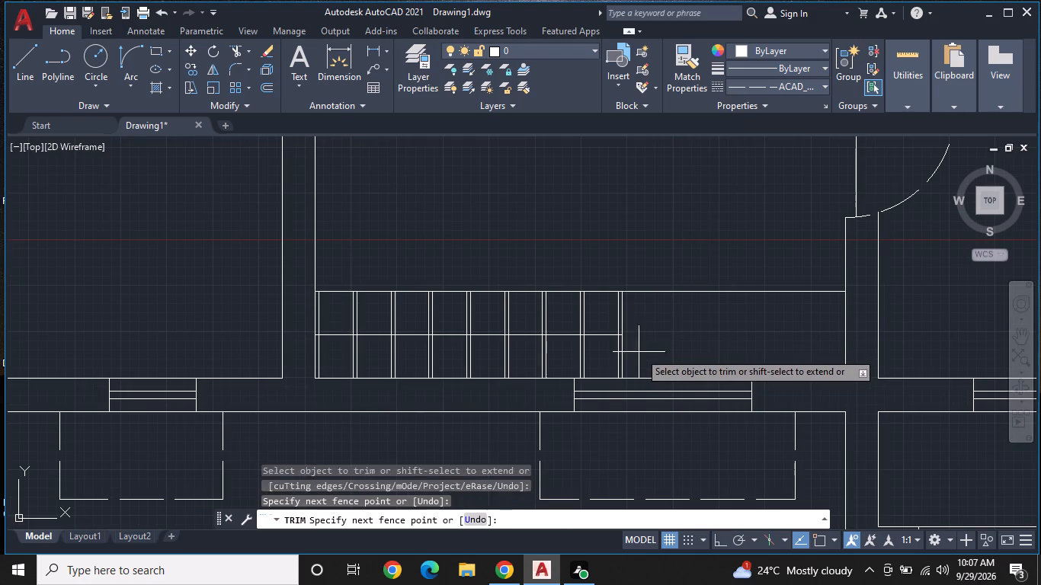
# Trim away two more eastern bays and their leftover centre-line pieces, leaving six bays in the strip.
pyautogui.click(562, 318)
pyautogui.click(591, 315)
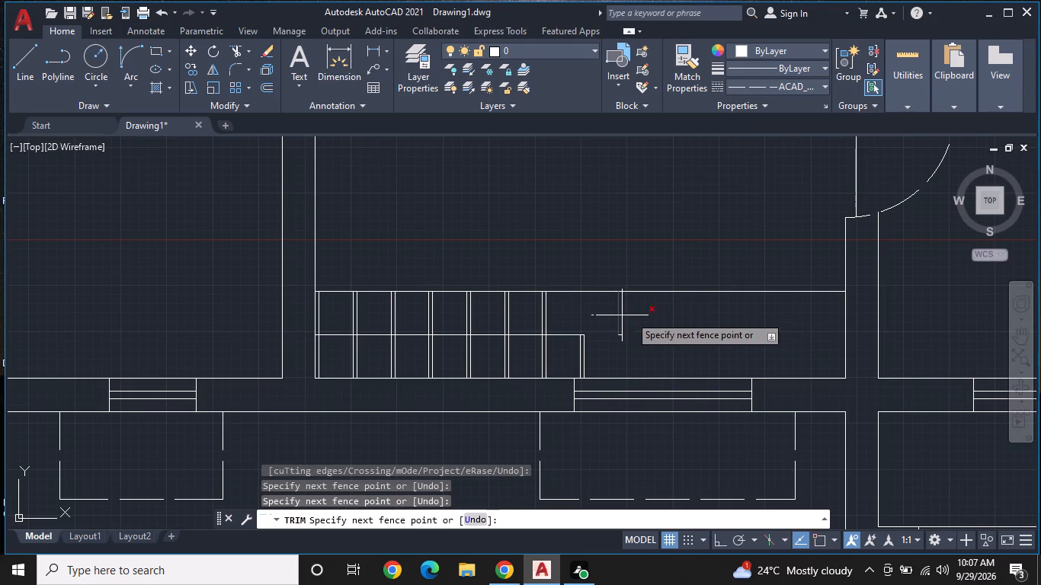
pyautogui.click(661, 315)
pyautogui.click(585, 347)
pyautogui.click(578, 333)
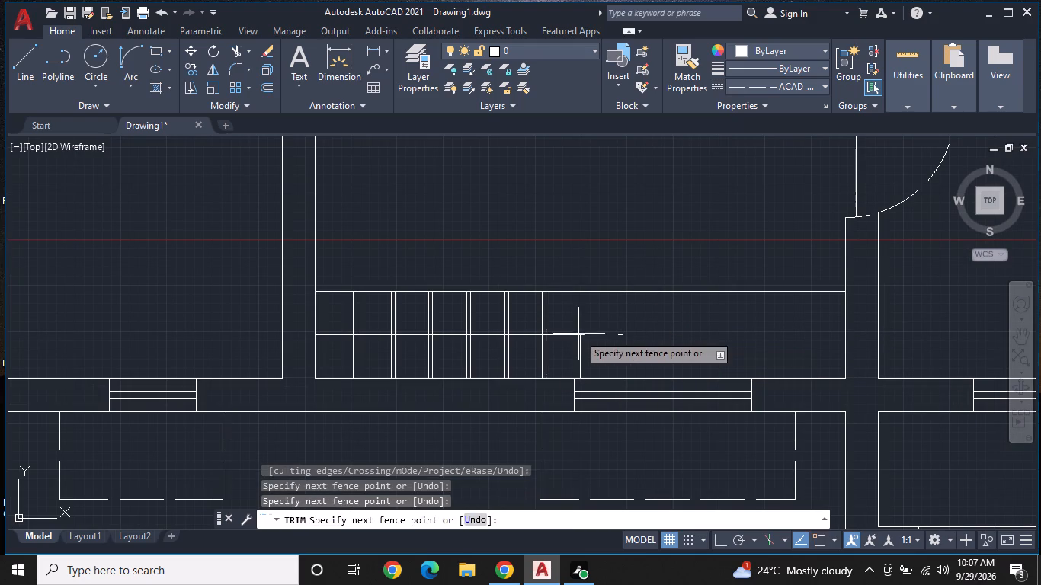
pyautogui.moveTo(578, 349); pyautogui.dragTo(590, 349)
pyautogui.click(582, 340)
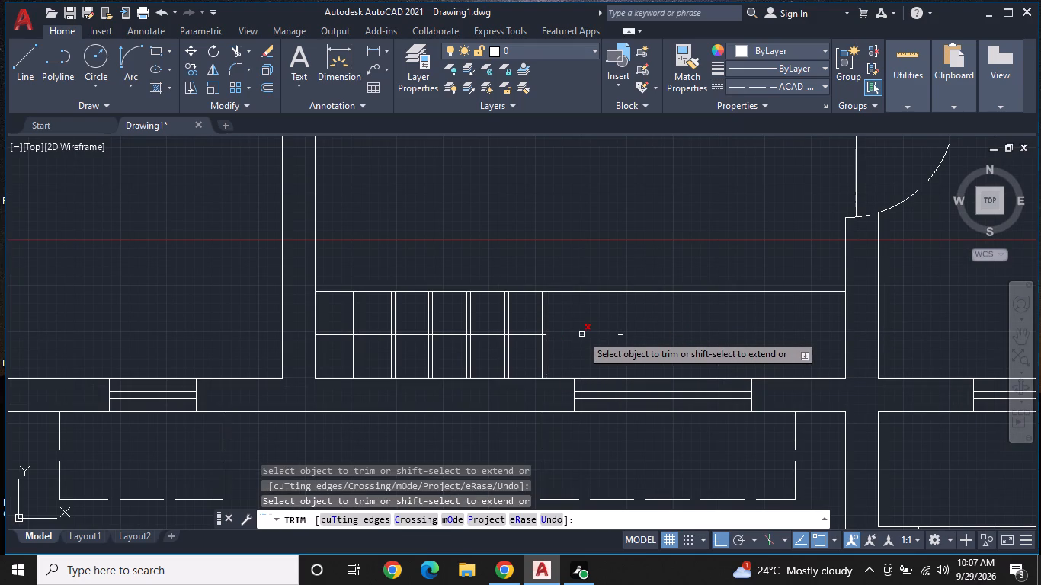
pyautogui.click(581, 334)
pyautogui.click(619, 332)
pyautogui.doubleClick(620, 338)
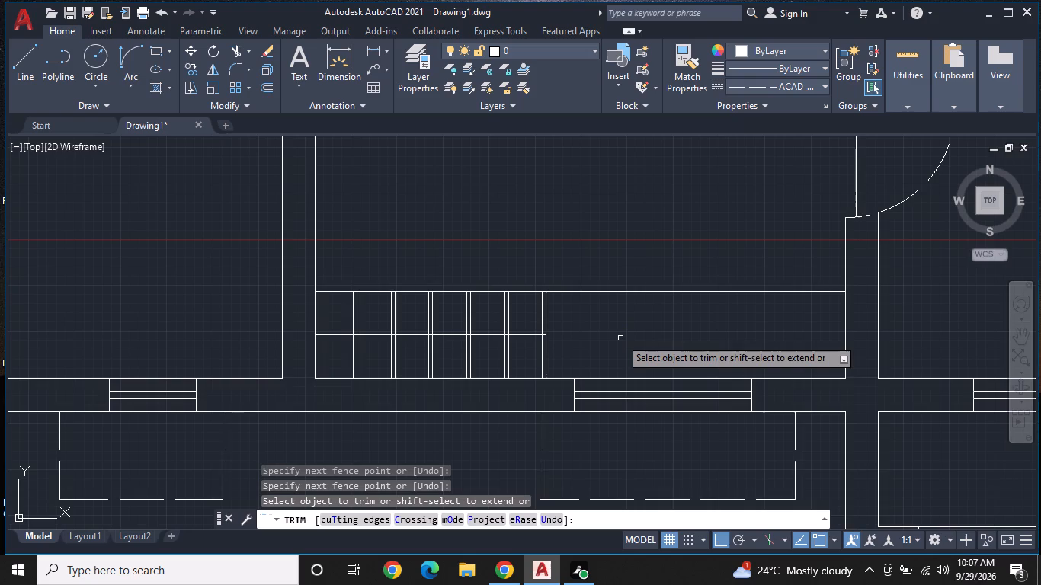
pyautogui.scroll(-2, 636, 338)
pyautogui.press('Escape')
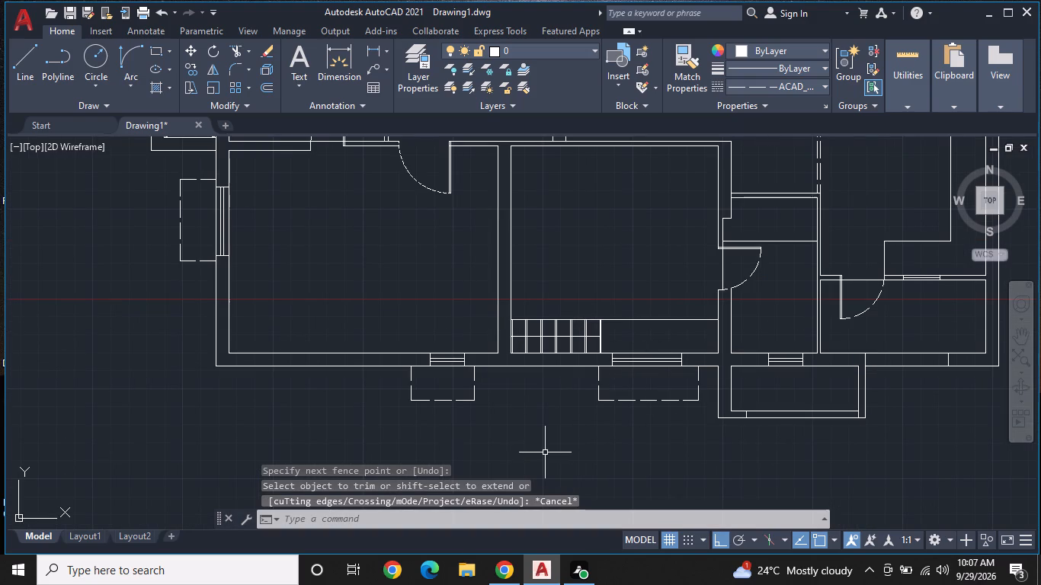
# Draw a vertical line about 11'-9" long across the southwest room from its north wall to its south wall, near the west side.
pyautogui.moveTo(456, 442); pyautogui.dragTo(693, 456, button='middle')
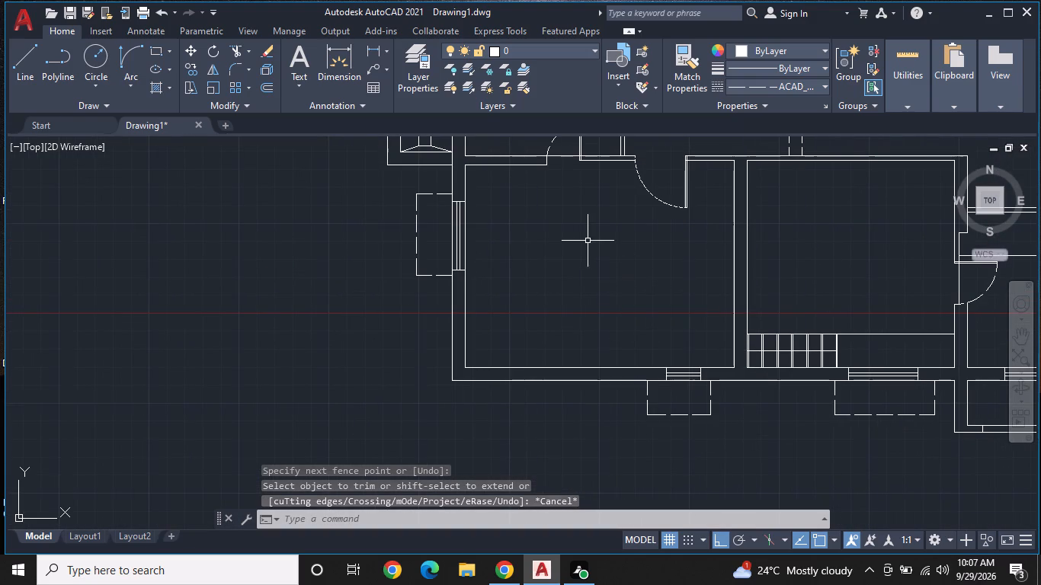
pyautogui.click(21, 53)
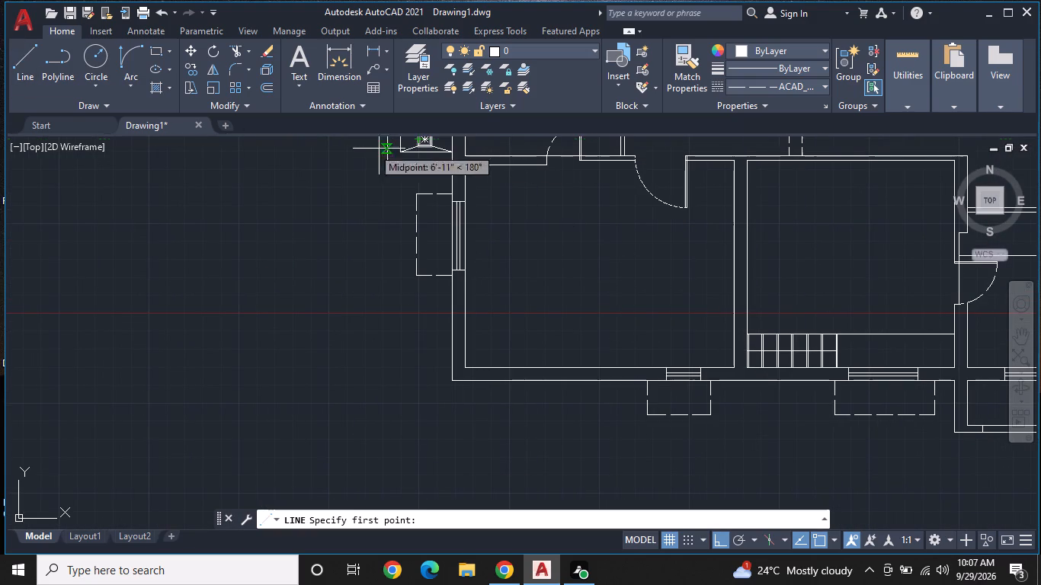
pyautogui.click(520, 165)
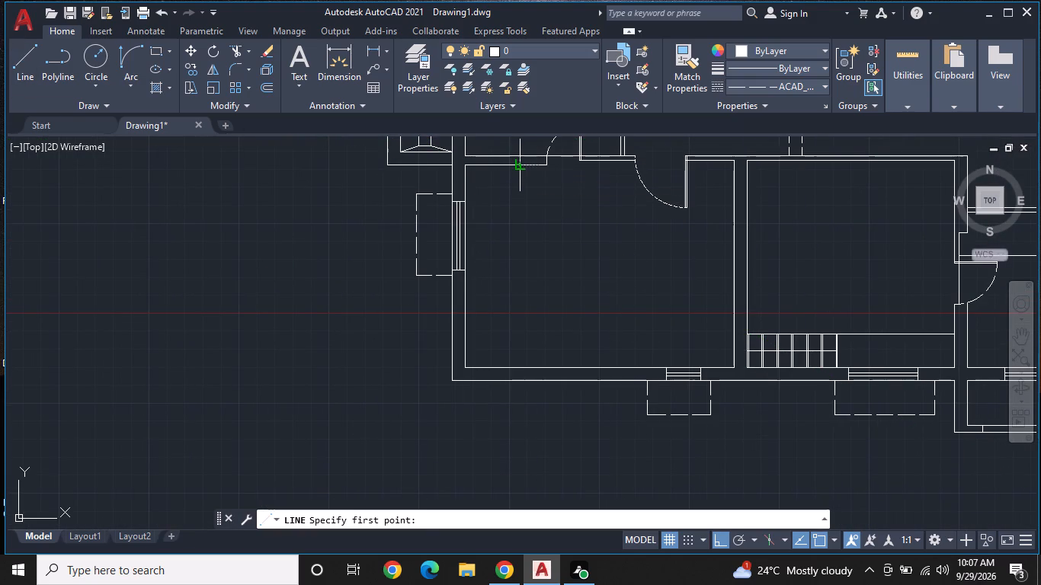
pyautogui.click(523, 365)
pyautogui.press('space')
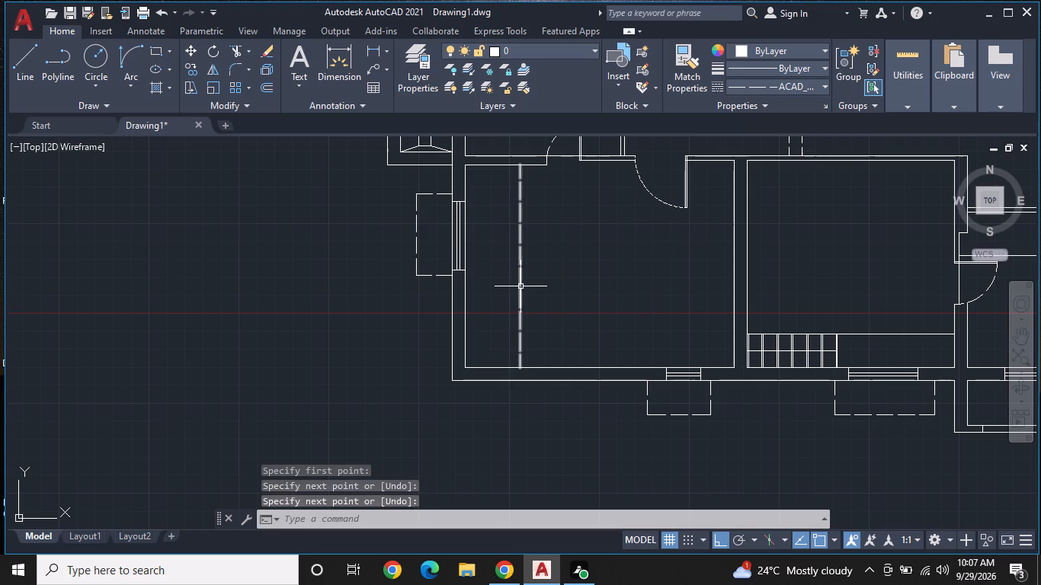
# Set the linetype of the southwest room's new vertical line to ByLayer.
pyautogui.click(520, 286)
pyautogui.click(780, 78)
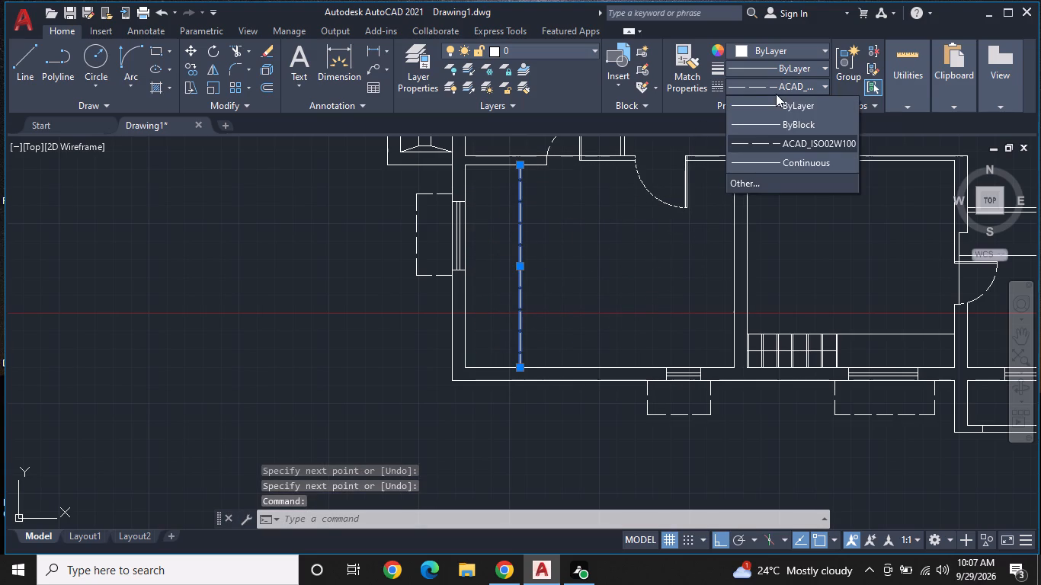
pyautogui.click(774, 104)
pyautogui.moveTo(528, 236); pyautogui.dragTo(620, 233, button='middle')
pyautogui.scroll(1, 620, 233)
pyautogui.press('Escape')
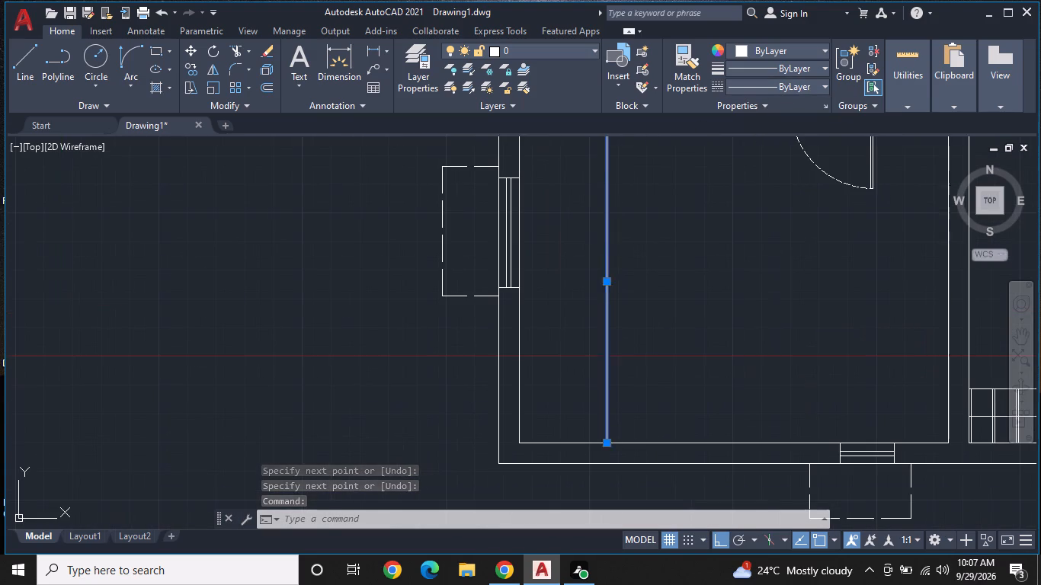
# Draw a horizontal line about 3'-1" long from the vertical line's midpoint to the southwest room's west wall.
pyautogui.moveTo(690, 289); pyautogui.dragTo(654, 306, button='middle')
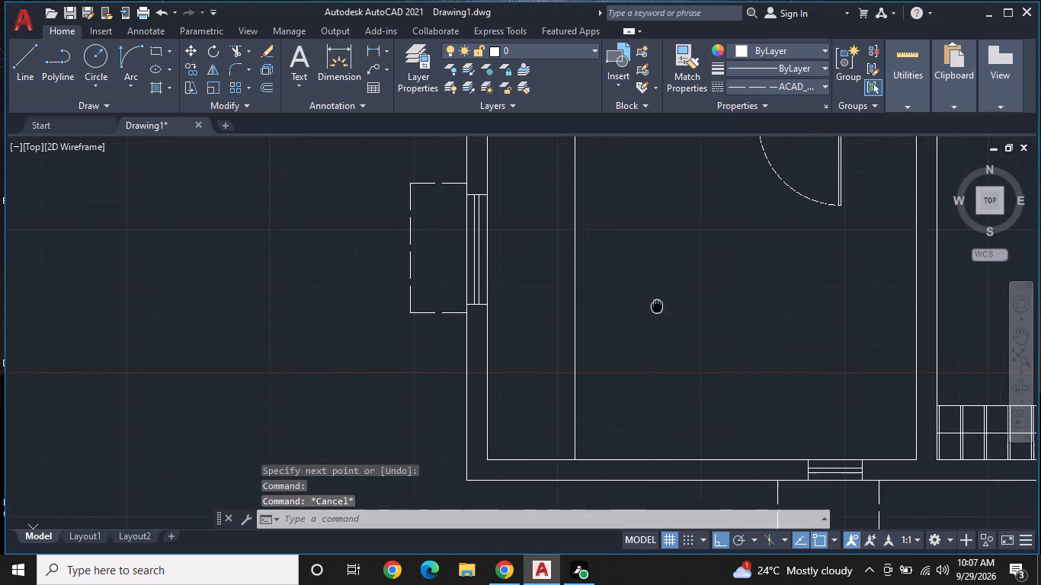
pyautogui.moveTo(654, 306); pyautogui.dragTo(648, 305, button='middle')
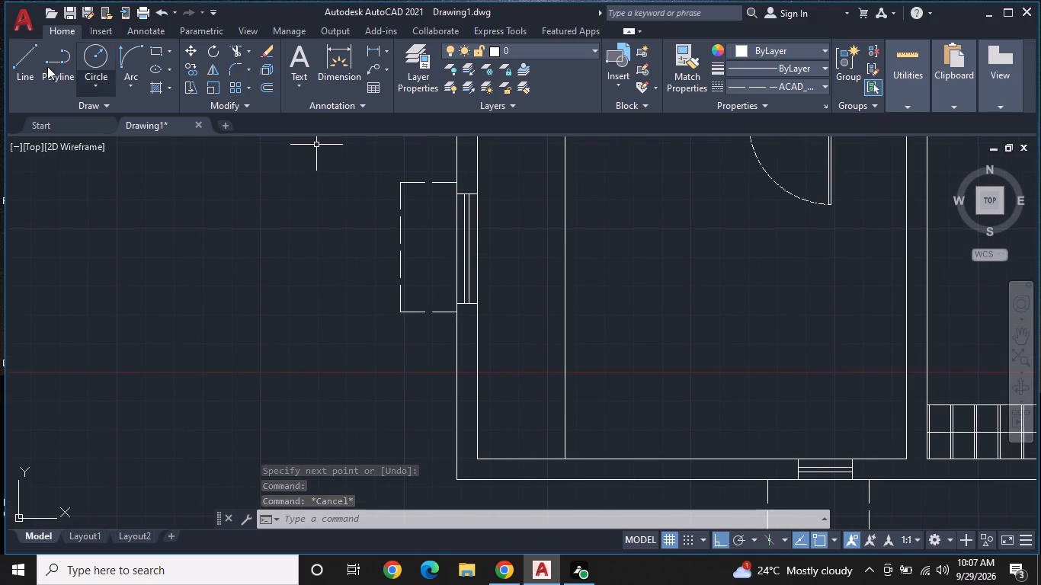
pyautogui.press('space')
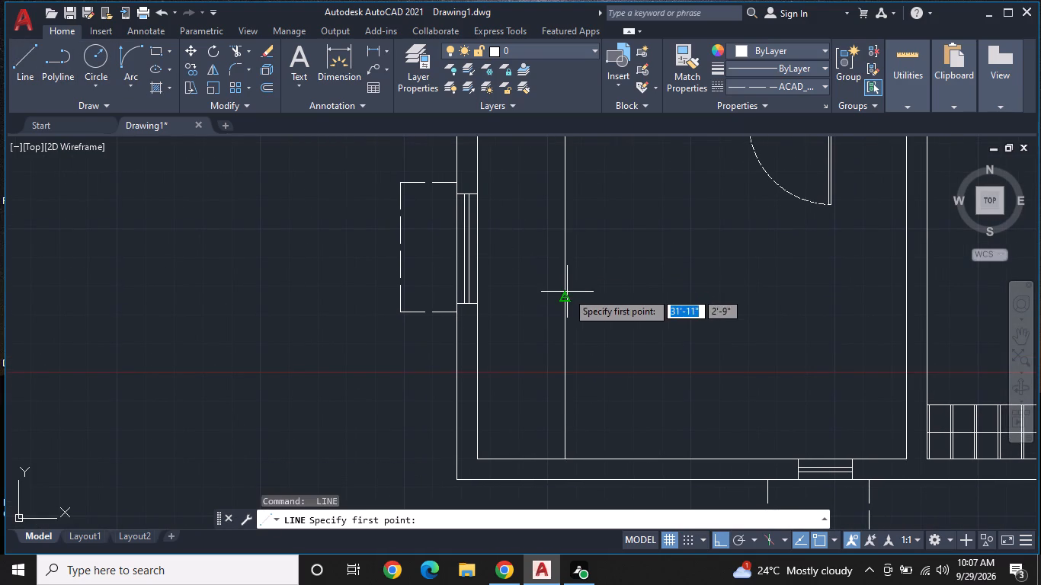
pyautogui.click(567, 292)
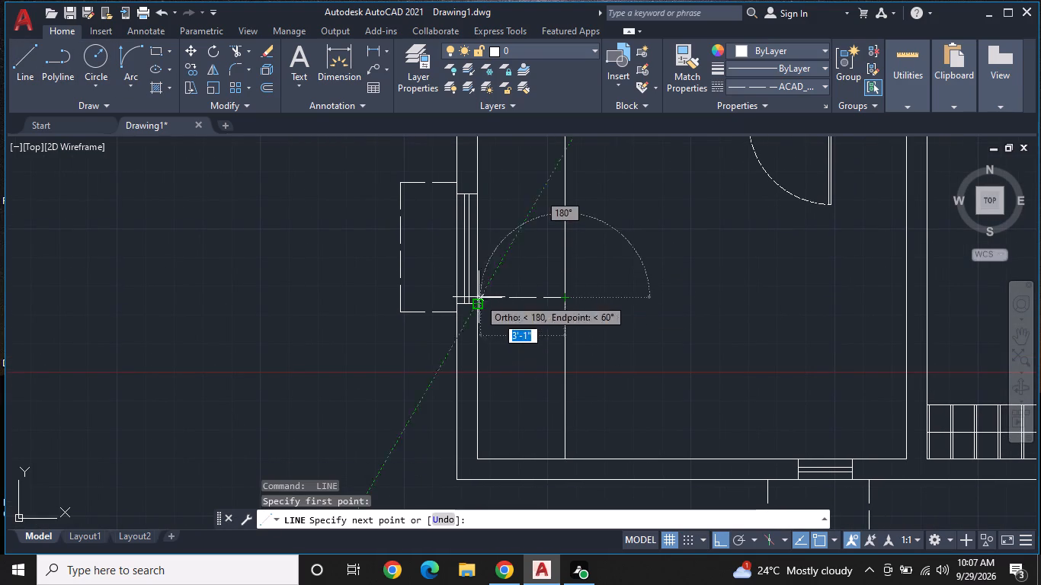
pyautogui.click(476, 295)
pyautogui.press('space')
# Set the linetype of the short horizontal line in the southwest room to ByLayer.
pyautogui.click(524, 299)
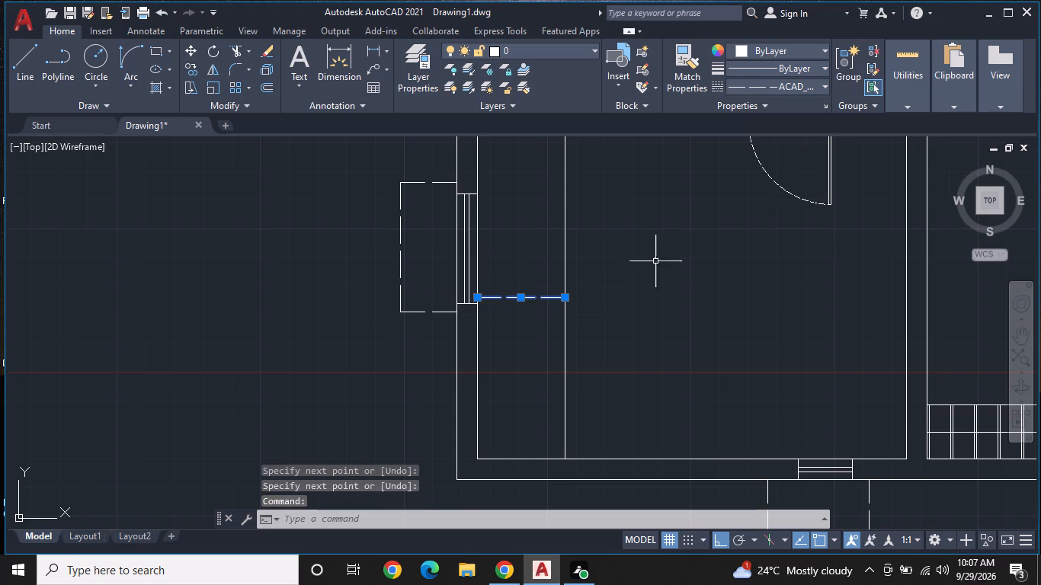
pyautogui.click(802, 81)
pyautogui.click(780, 106)
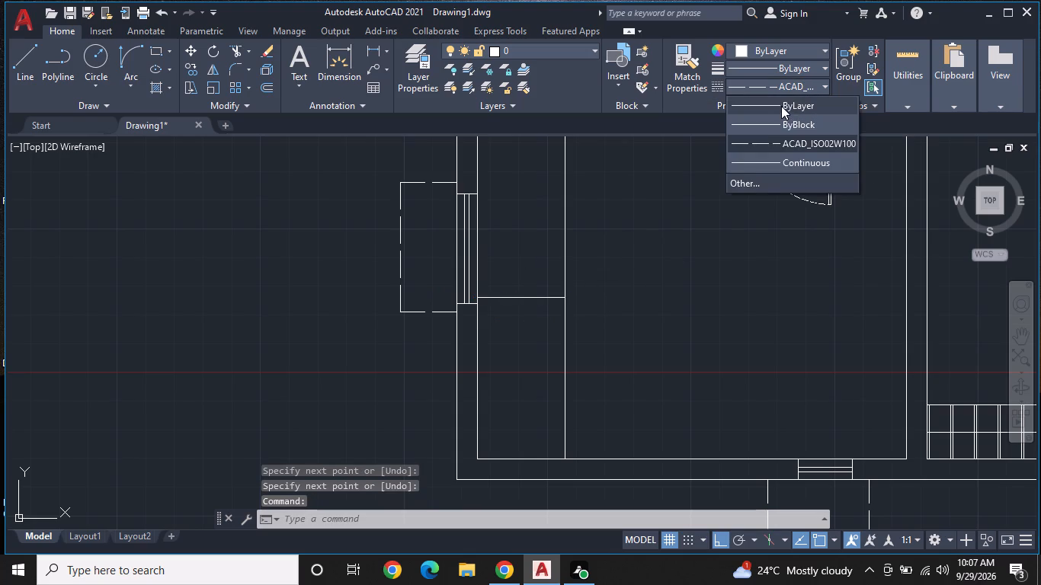
pyautogui.click(780, 82)
pyautogui.click(783, 98)
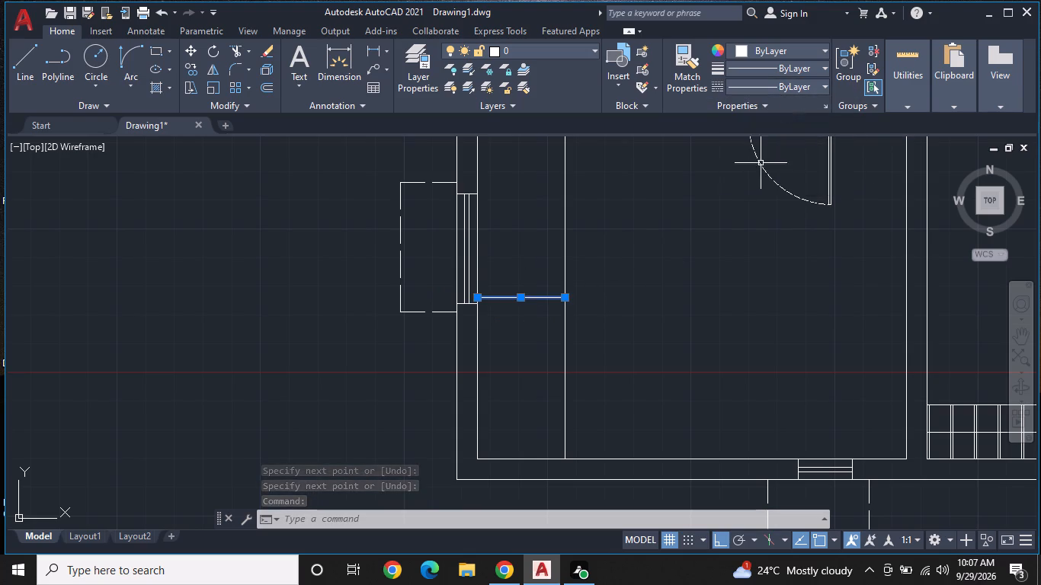
# Draw a vertical line from the midpoint of the southwest room's short horizontal line down to the south wall.
pyautogui.press('space')
pyautogui.click(802, 85)
pyautogui.click(793, 102)
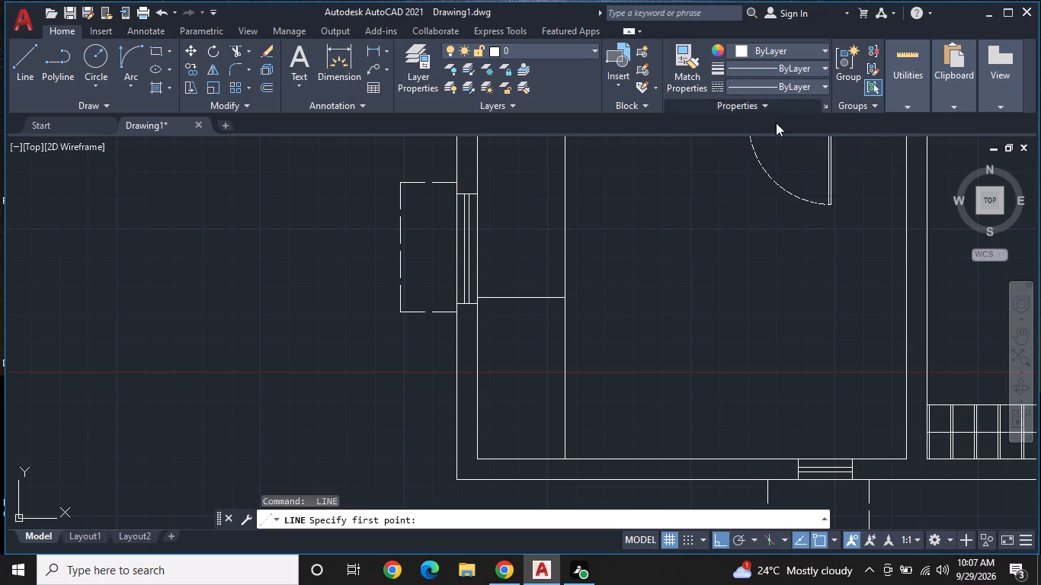
pyautogui.moveTo(697, 246); pyautogui.dragTo(732, 184, button='middle')
pyautogui.moveTo(679, 248); pyautogui.dragTo(696, 215, button='middle')
pyautogui.scroll(1, 613, 234)
pyautogui.press('space')
pyautogui.click(547, 187)
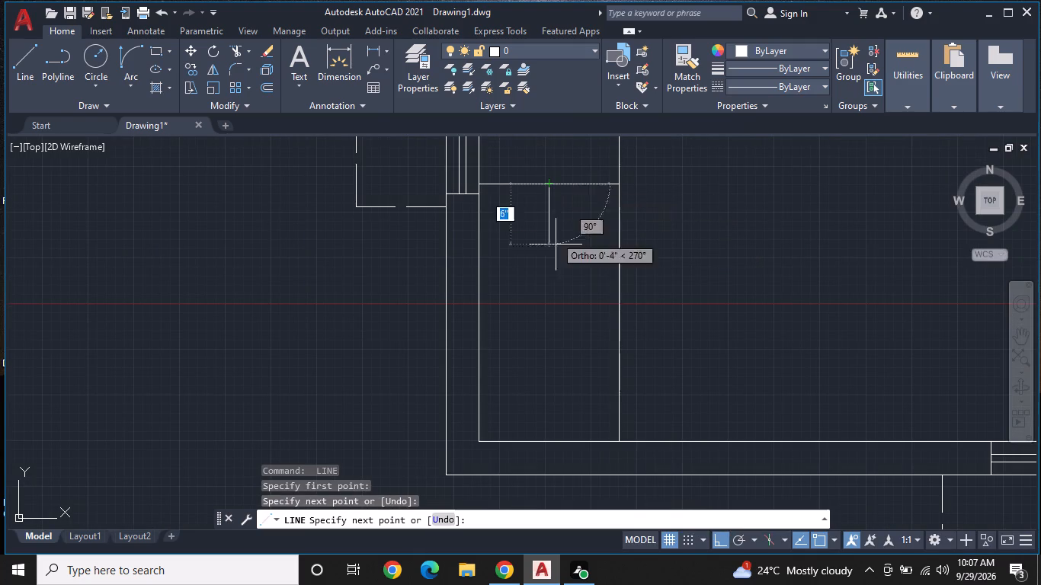
pyautogui.click(550, 443)
pyautogui.press('space')
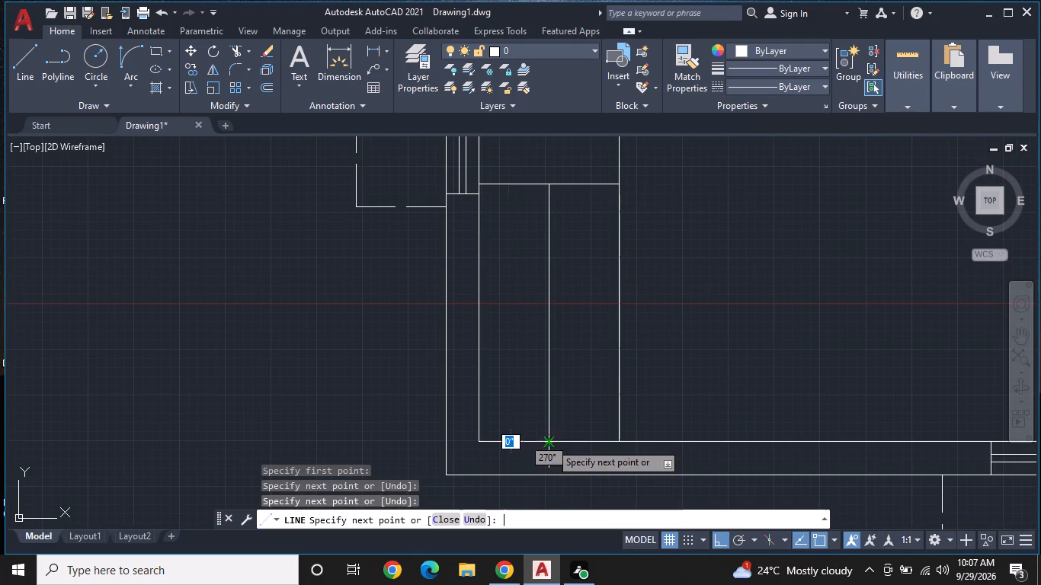
# Draw a line 1" down from the short horizontal line's east end, continuing horizontally to the southwest room's west wall.
pyautogui.moveTo(566, 389); pyautogui.dragTo(572, 447, button='middle')
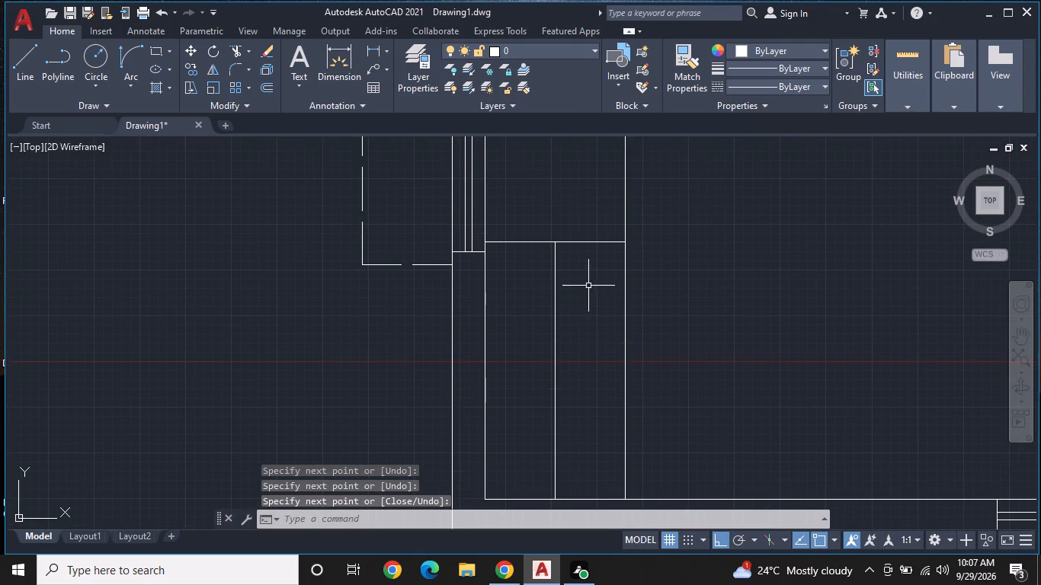
pyautogui.moveTo(588, 289); pyautogui.dragTo(588, 340, button='middle')
pyautogui.press('space')
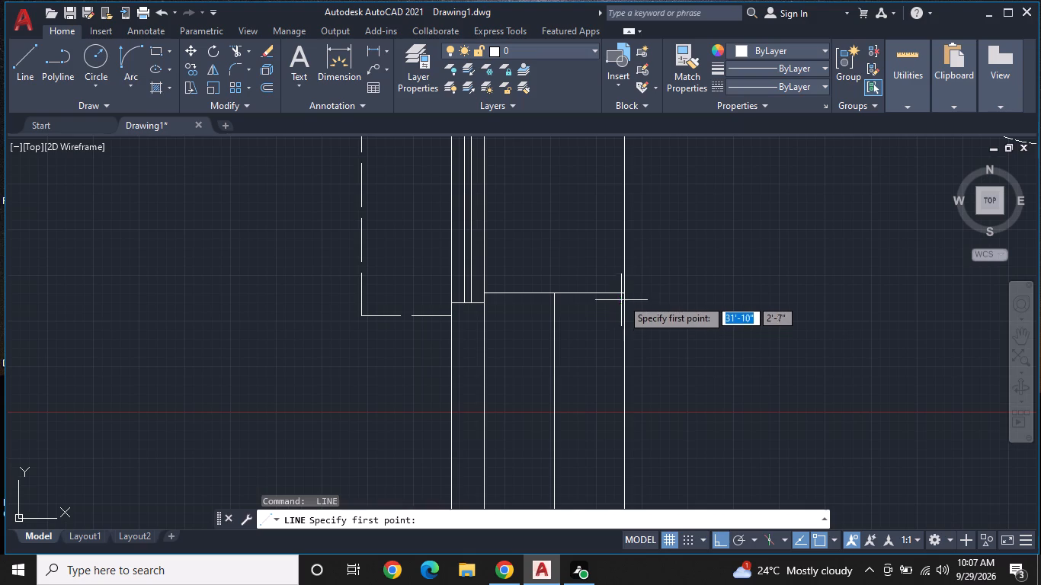
pyautogui.click(623, 294)
pyautogui.press('1')
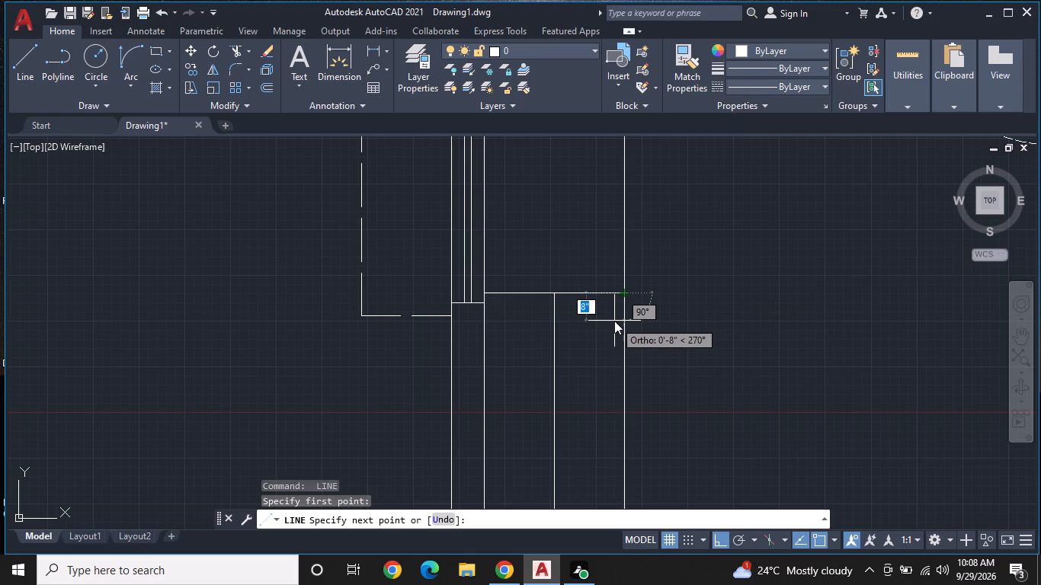
pyautogui.hotkey('shift', '"')
pyautogui.press('Return')
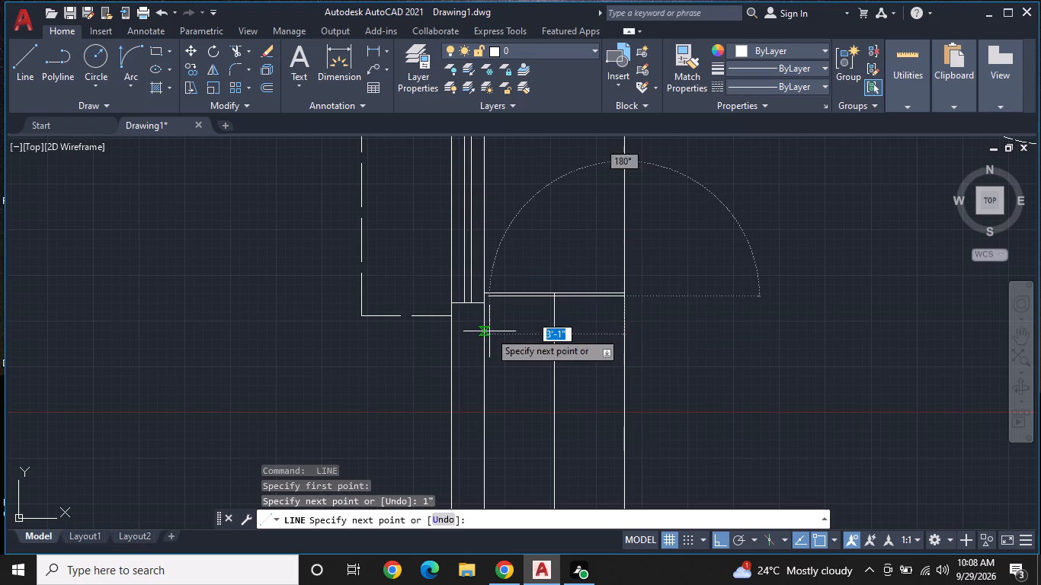
pyautogui.scroll(2, 495, 302)
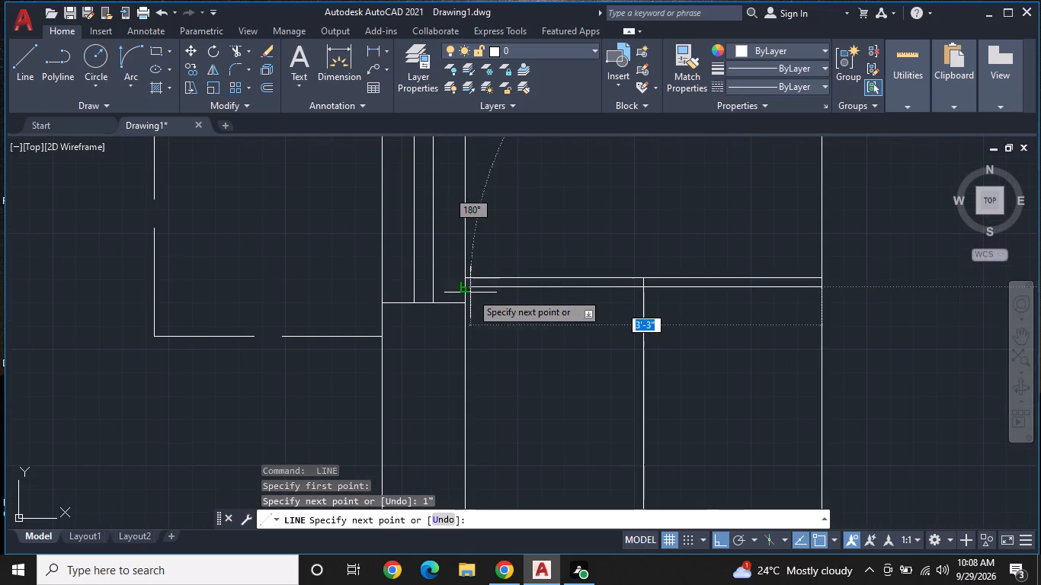
pyautogui.click(463, 286)
pyautogui.press('space')
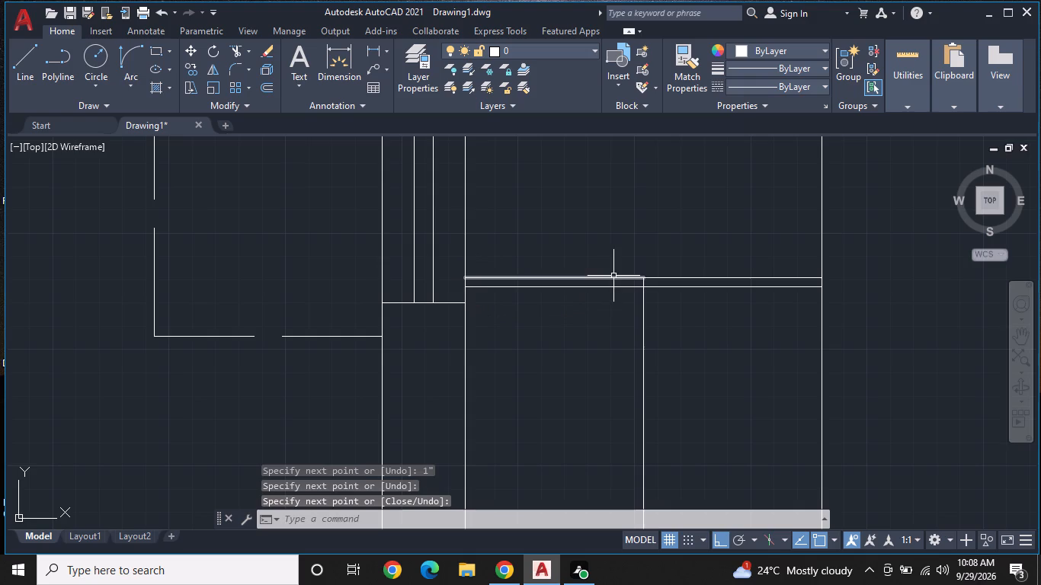
# Copy the 1"-spaced horizontal lines southward as a 5-item array fitted over 5'-9", ending just above the south wall.
pyautogui.click(612, 280)
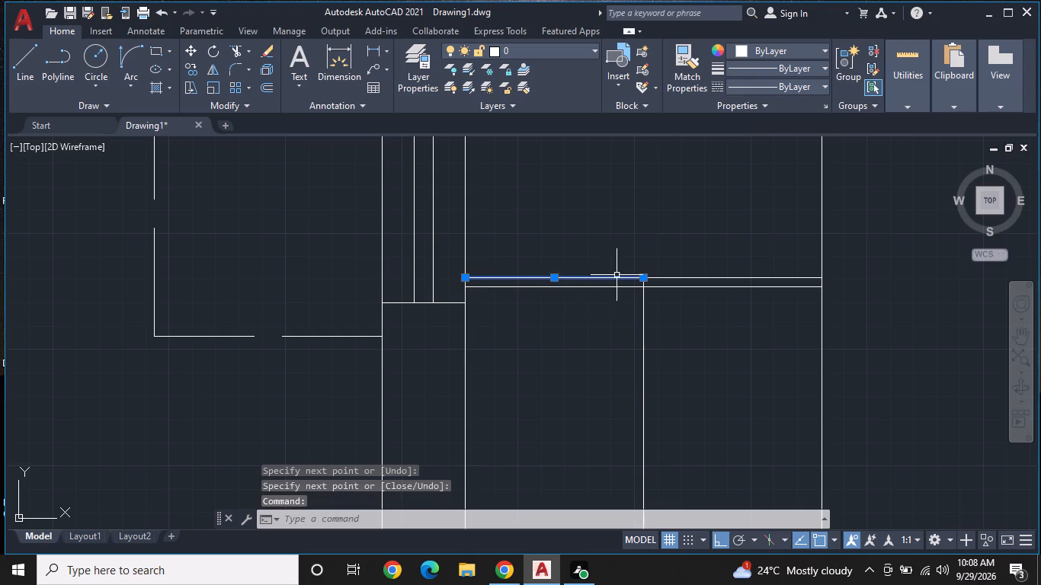
pyautogui.click(663, 274)
pyautogui.doubleClick(691, 279)
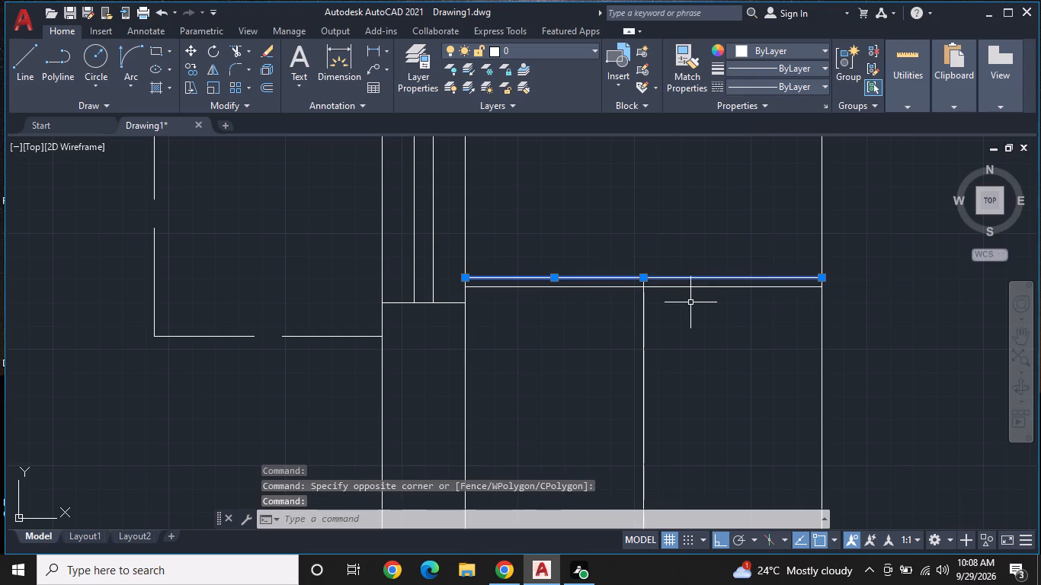
pyautogui.click(700, 287)
pyautogui.rightClick(703, 323)
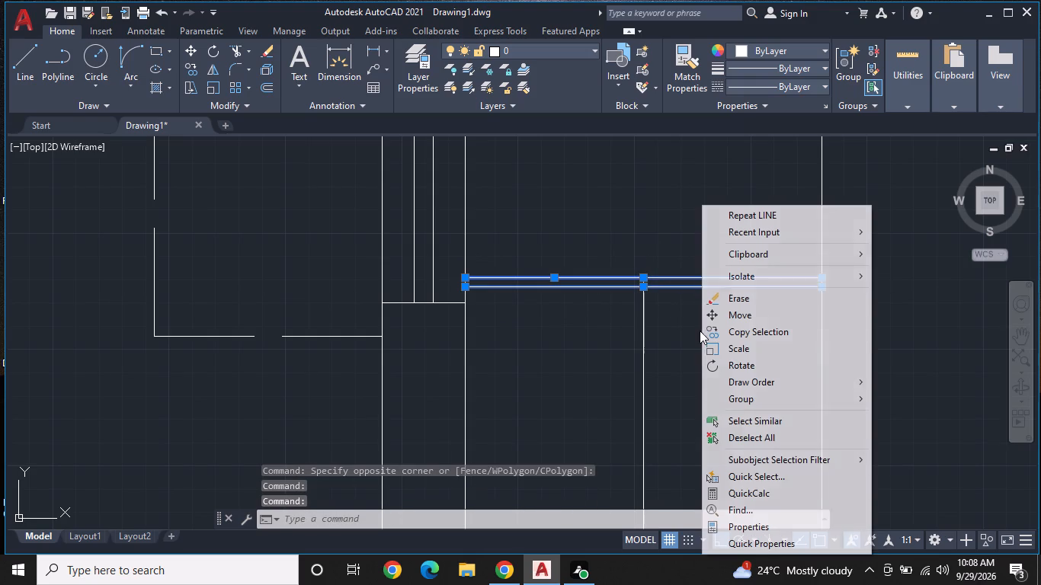
pyautogui.click(771, 329)
pyautogui.moveTo(802, 331); pyautogui.dragTo(623, 321, button='middle')
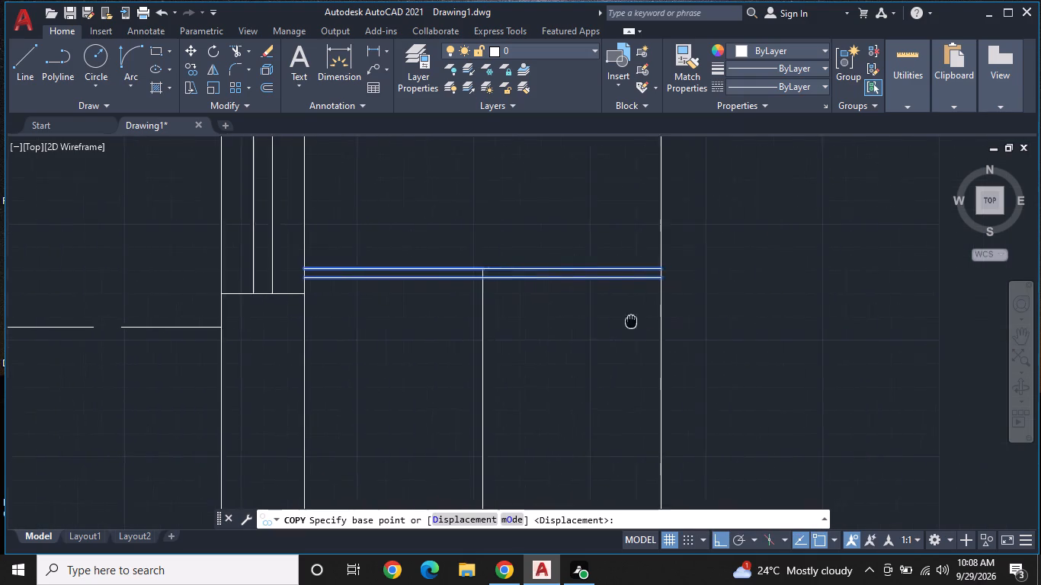
pyautogui.moveTo(623, 321); pyautogui.dragTo(616, 321, button='middle')
pyautogui.scroll(1, 615, 321)
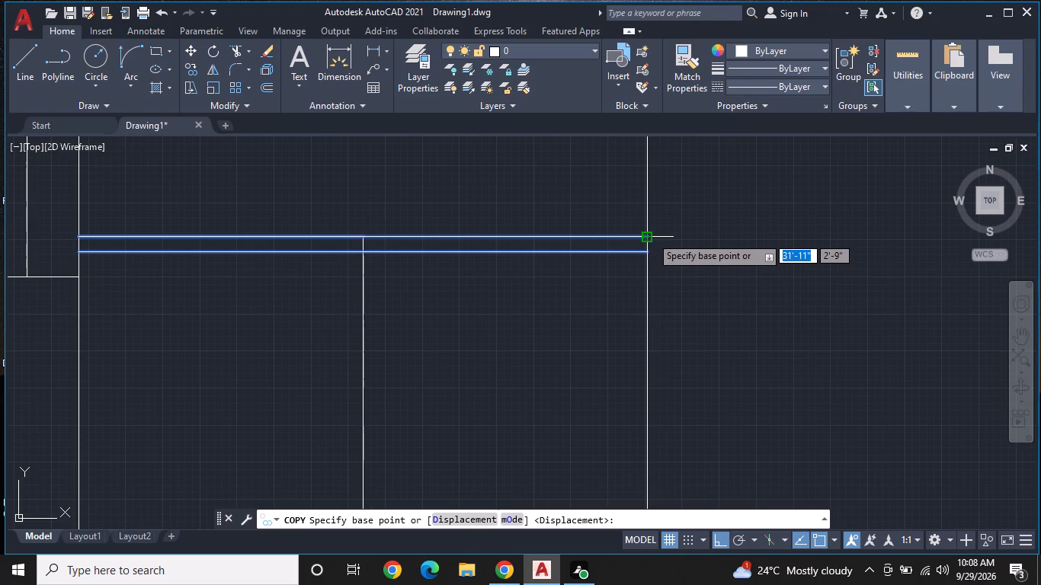
pyautogui.click(651, 236)
pyautogui.write('A')
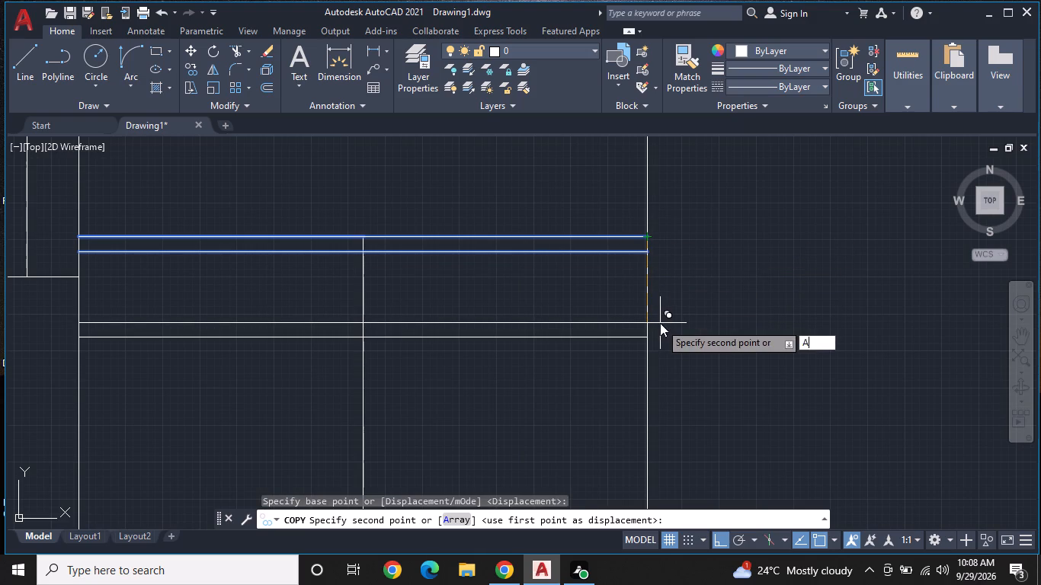
pyautogui.press('space')
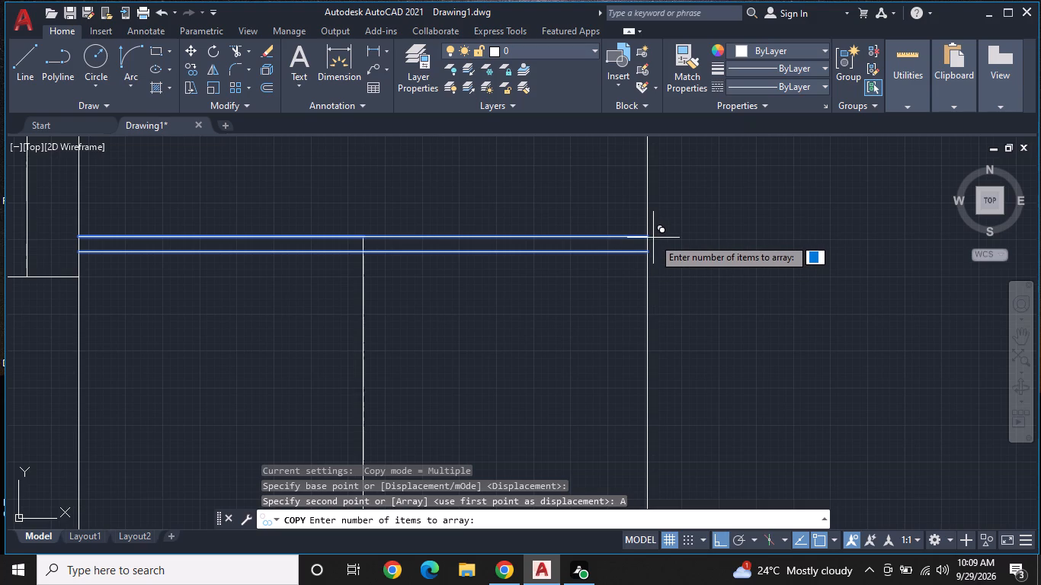
pyautogui.press('5')
pyautogui.press('Return')
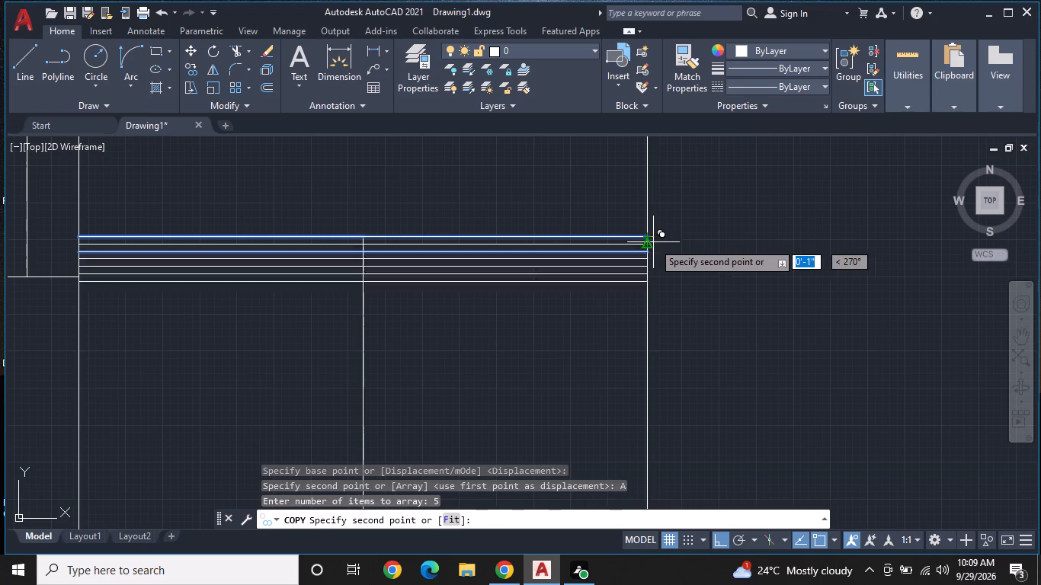
pyautogui.moveTo(643, 318); pyautogui.dragTo(642, 240, button='middle')
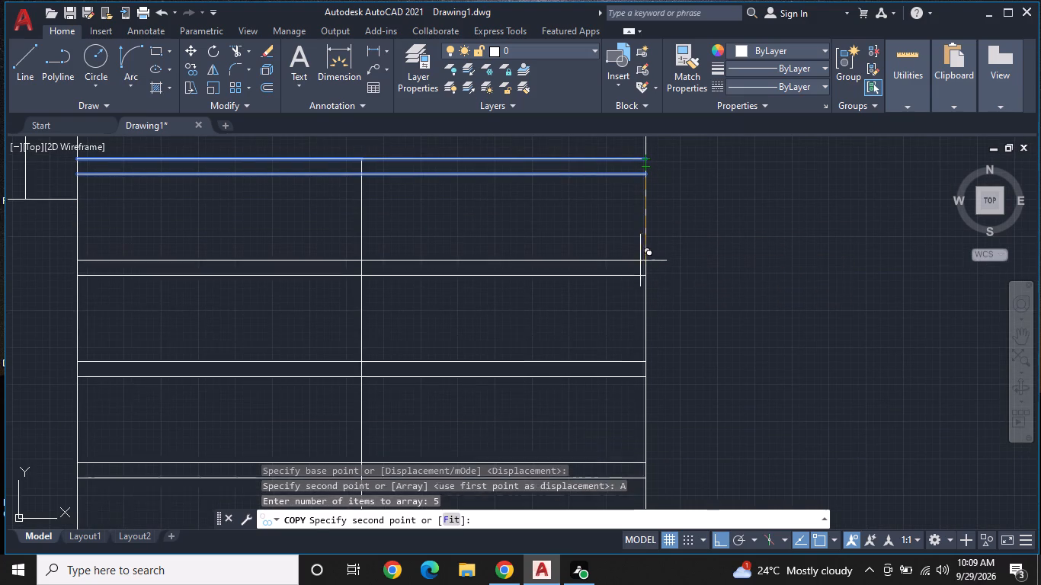
pyautogui.click(447, 518)
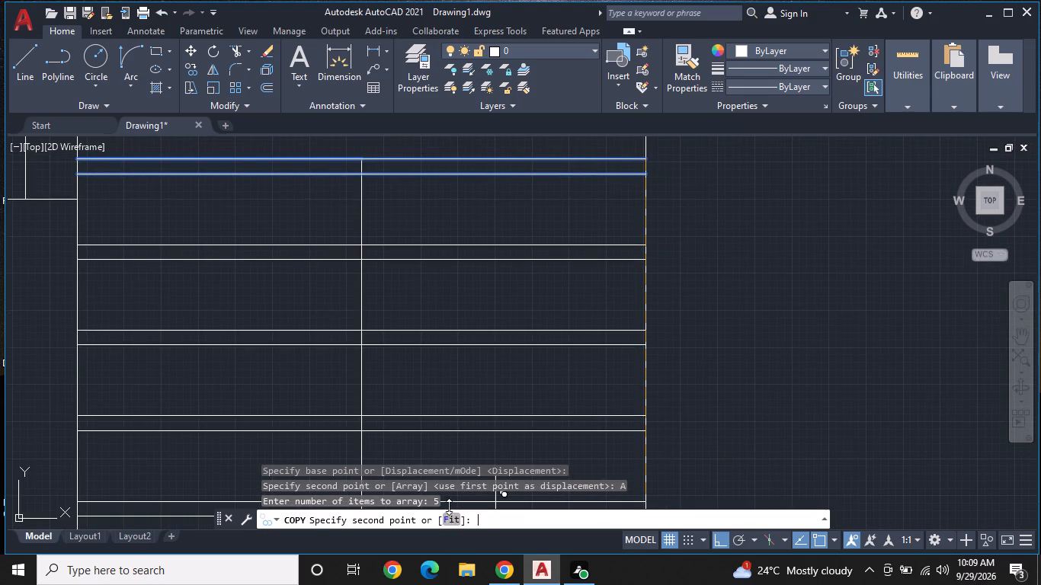
pyautogui.scroll(-1, 623, 362)
pyautogui.moveTo(623, 362); pyautogui.dragTo(609, 242, button='middle')
pyautogui.scroll(-1, 608, 372)
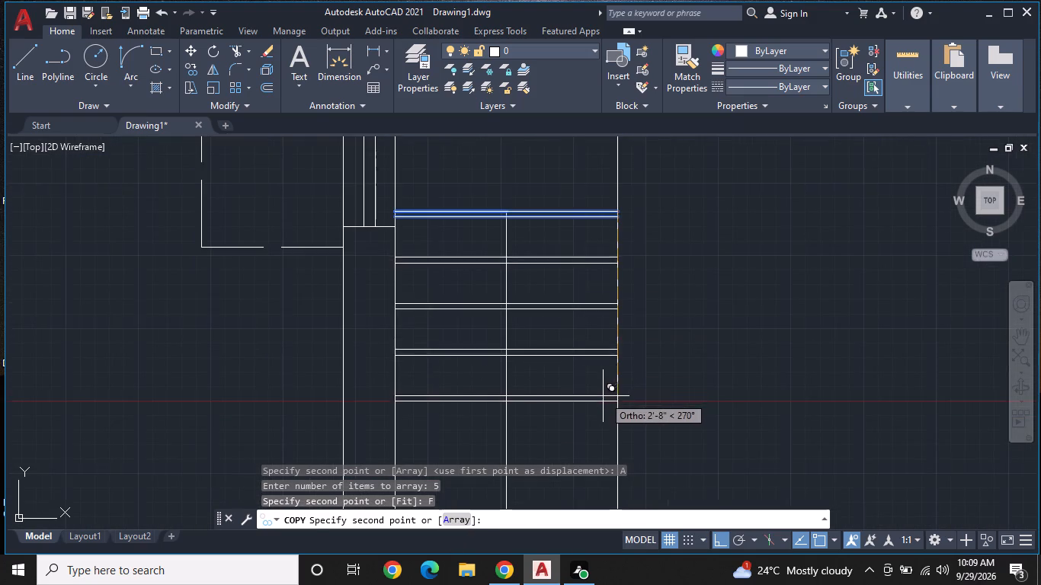
pyautogui.moveTo(603, 396); pyautogui.dragTo(614, 223, button='middle')
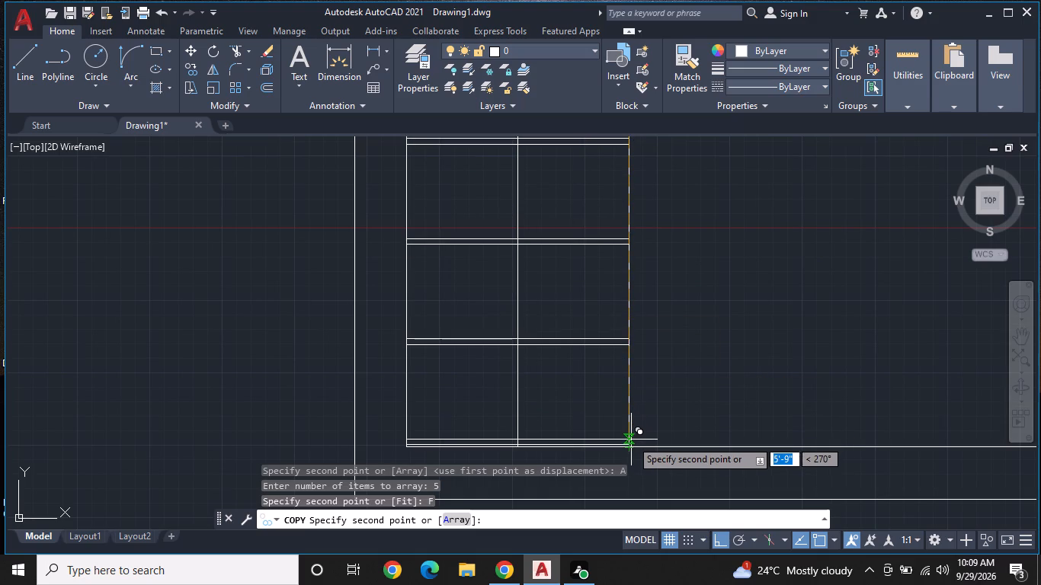
pyautogui.scroll(1, 631, 440)
pyautogui.moveTo(628, 430); pyautogui.dragTo(633, 362, button='middle')
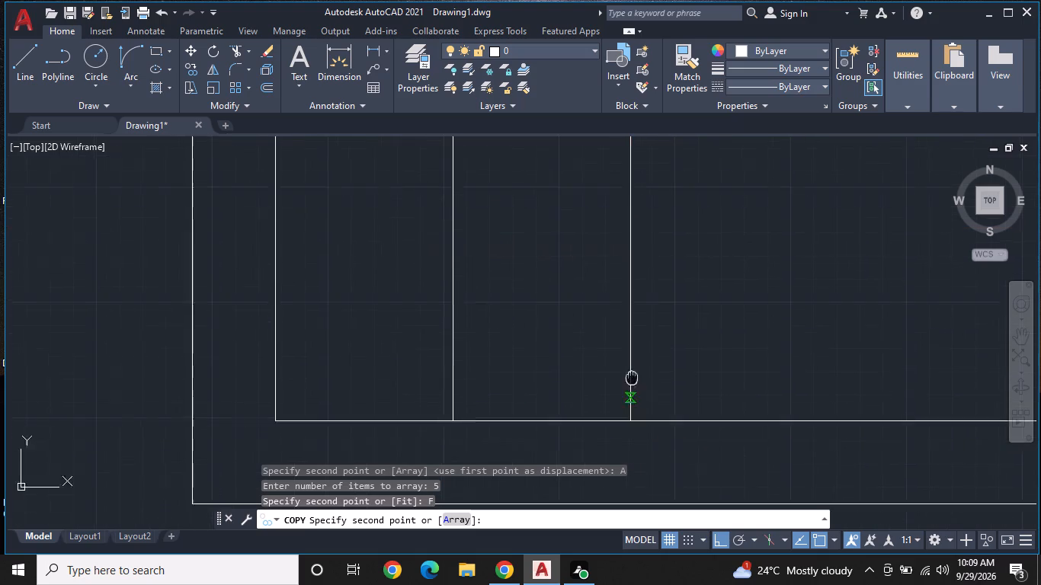
pyautogui.moveTo(633, 362); pyautogui.dragTo(636, 304, button='middle')
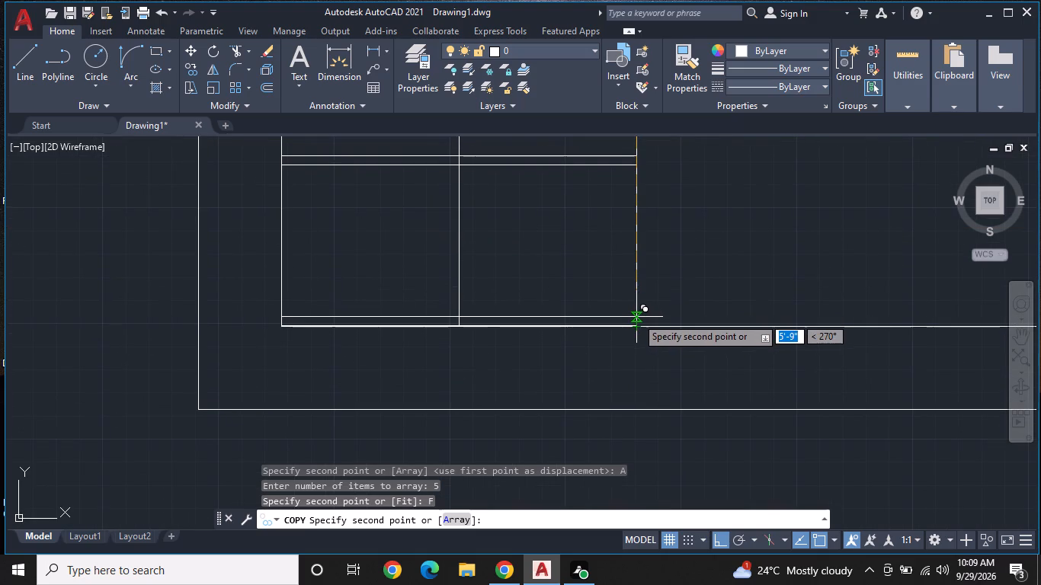
pyautogui.click(636, 317)
pyautogui.press('Escape')
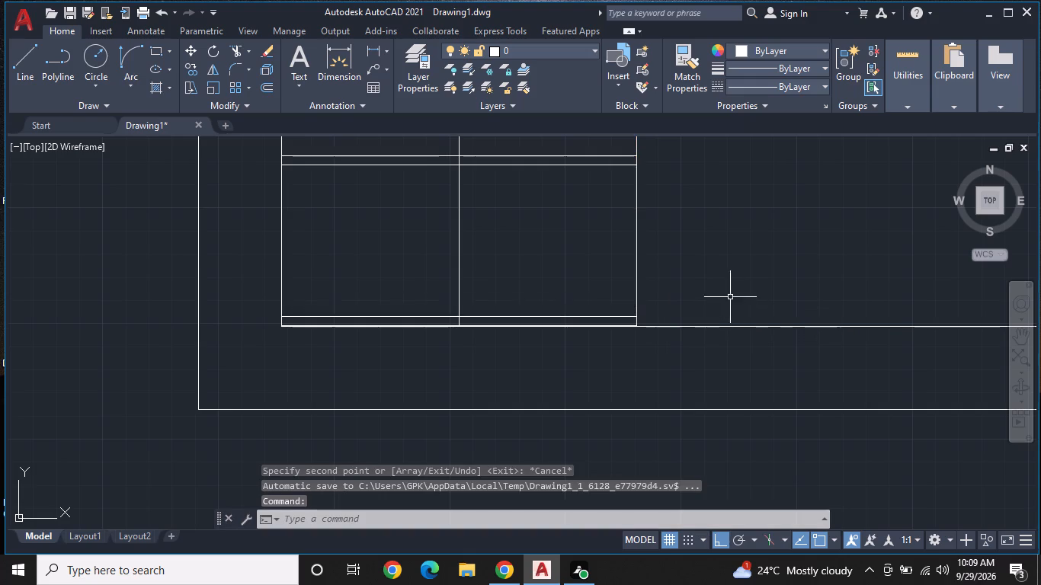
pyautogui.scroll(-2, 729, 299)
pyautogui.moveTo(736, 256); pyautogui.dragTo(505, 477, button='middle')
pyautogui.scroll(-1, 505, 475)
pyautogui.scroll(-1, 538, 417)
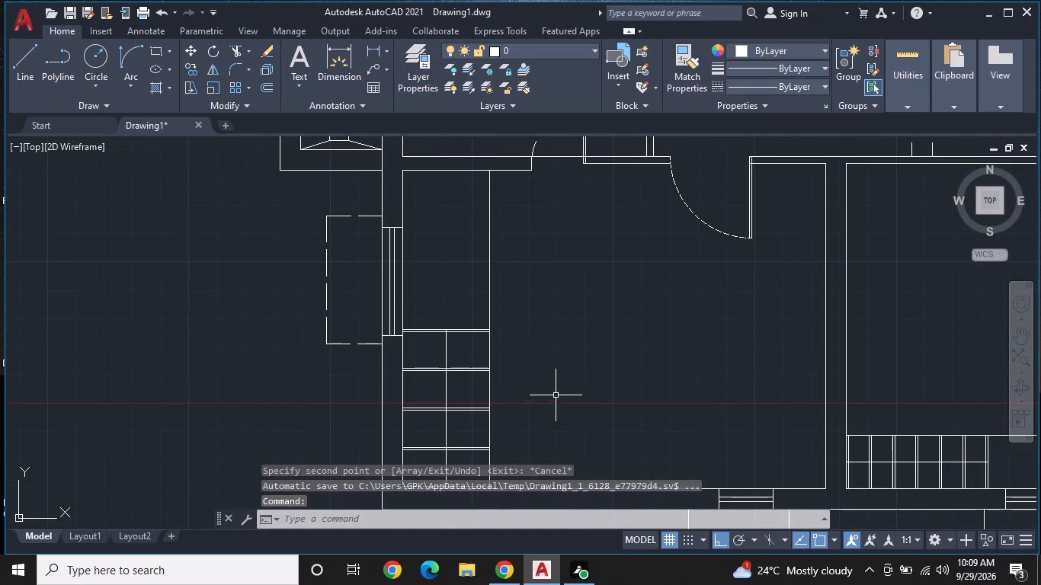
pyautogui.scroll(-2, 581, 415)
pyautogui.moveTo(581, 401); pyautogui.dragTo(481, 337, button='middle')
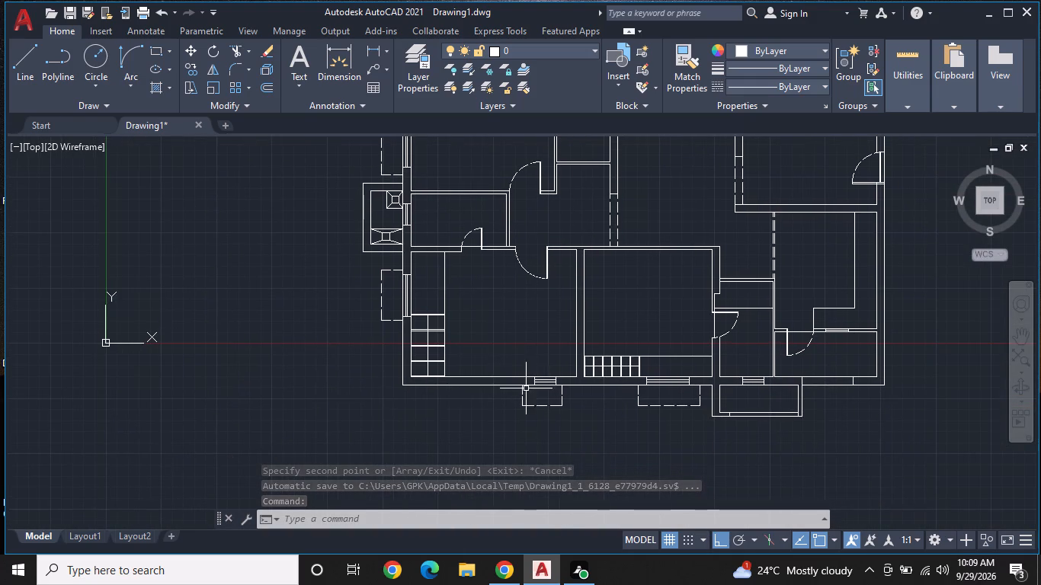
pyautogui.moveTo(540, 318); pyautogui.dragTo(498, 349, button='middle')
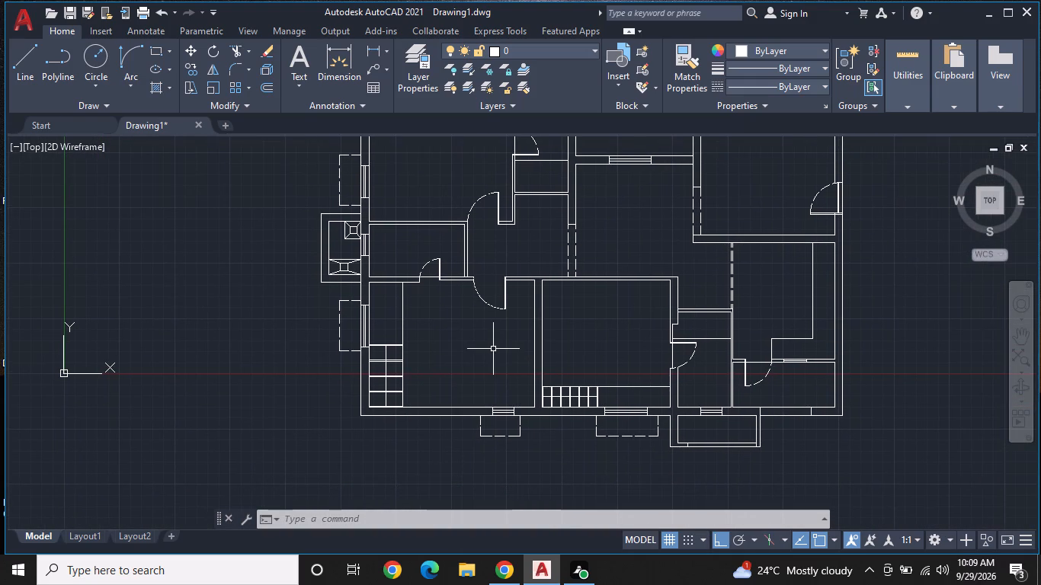
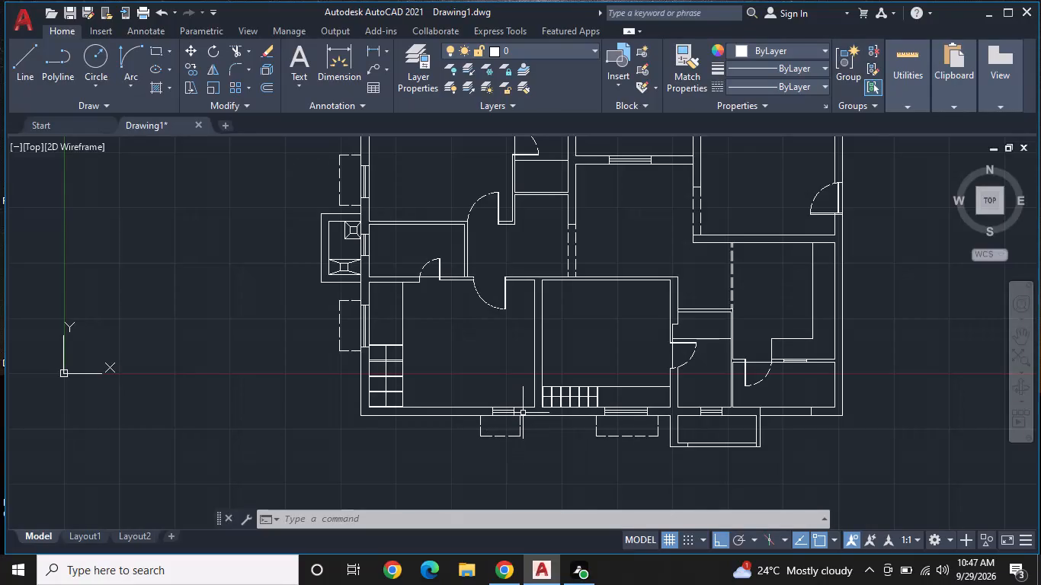
# Open the block libraries with the Home - Space Planner.dwg furniture blocks for insertion into the floor plan.
pyautogui.moveTo(607, 354); pyautogui.dragTo(607, 355, button='middle')
pyautogui.moveTo(607, 355); pyautogui.dragTo(385, 462, button='middle')
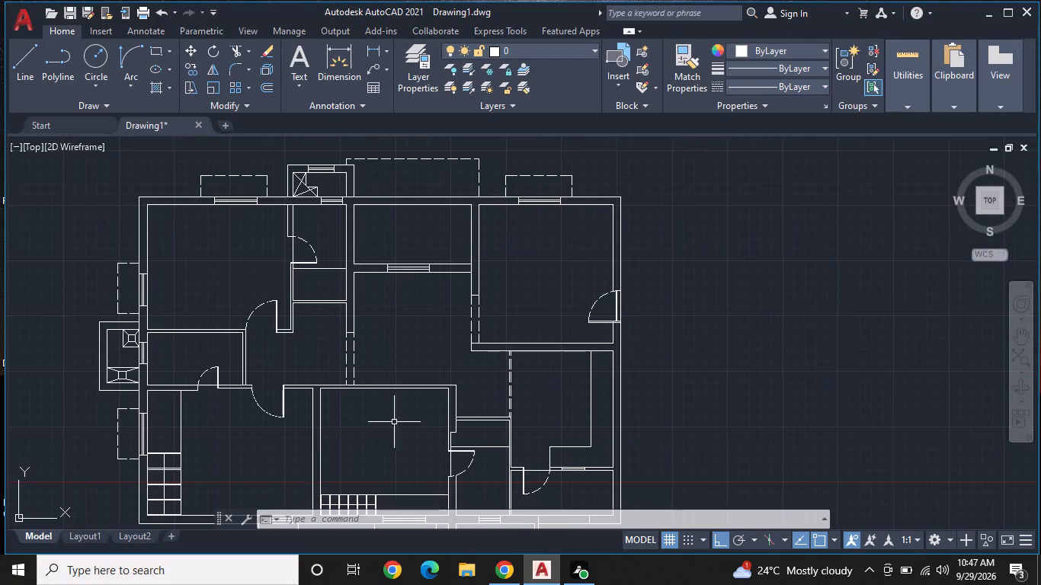
pyautogui.moveTo(428, 398); pyautogui.dragTo(642, 352, button='middle')
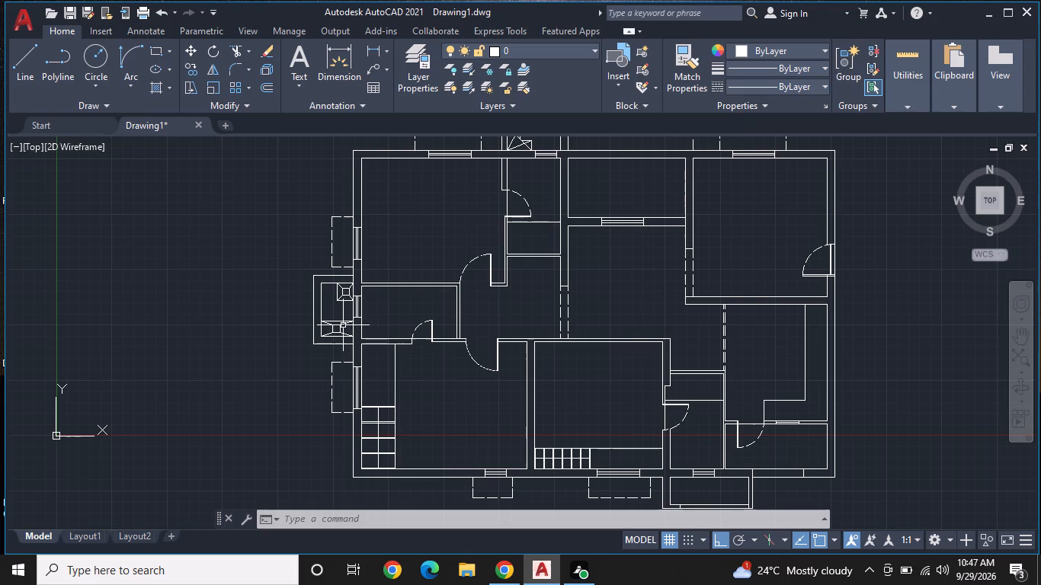
pyautogui.moveTo(378, 315); pyautogui.dragTo(401, 367, button='middle')
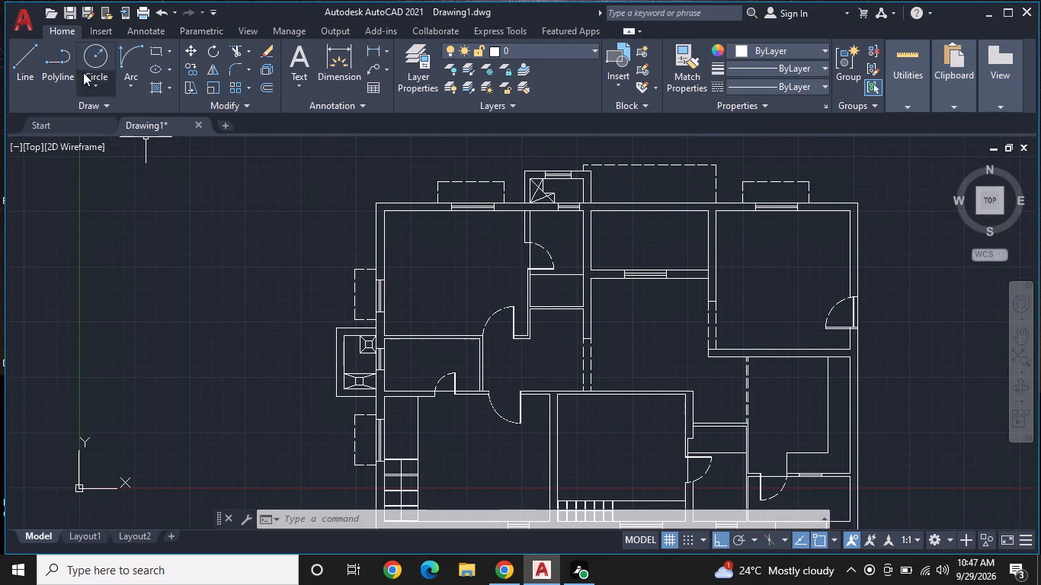
pyautogui.click(101, 28)
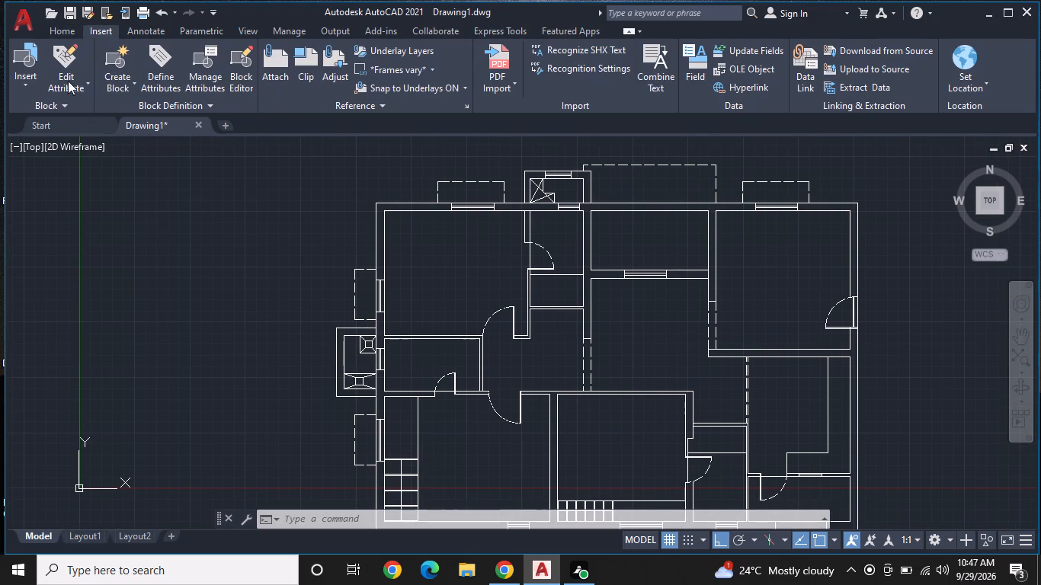
pyautogui.click(25, 82)
pyautogui.click(49, 179)
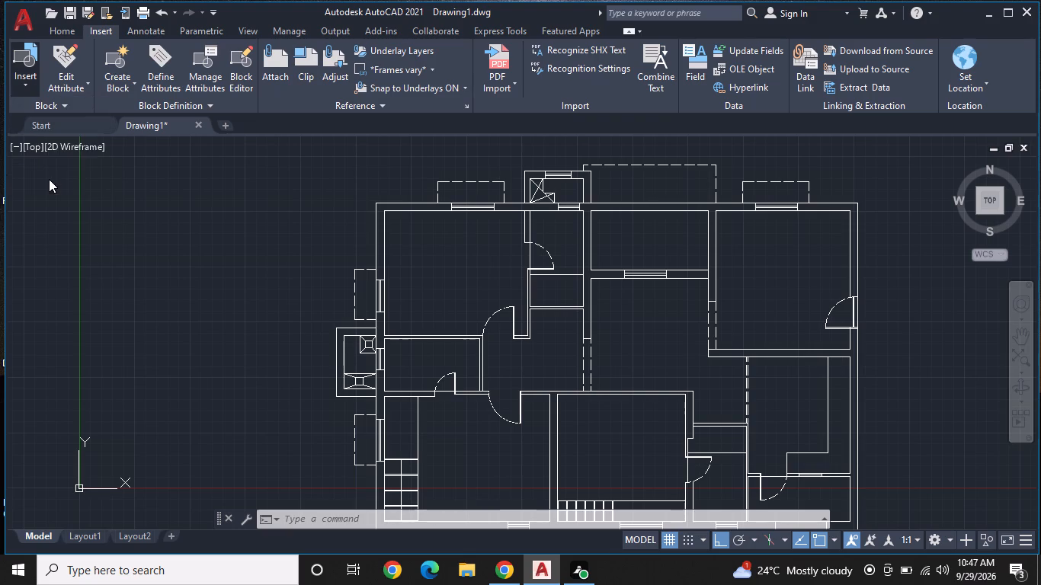
pyautogui.click(26, 83)
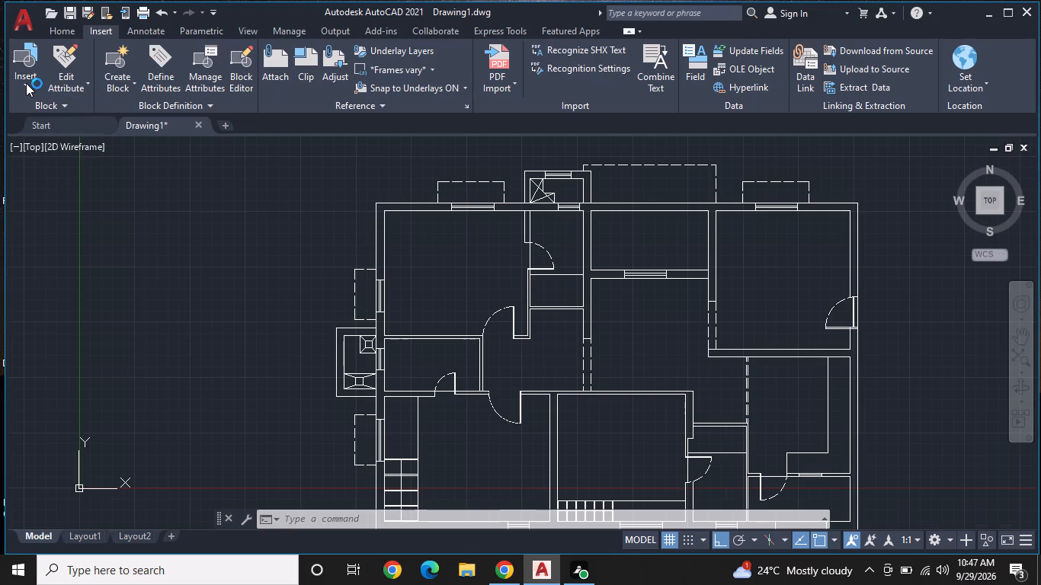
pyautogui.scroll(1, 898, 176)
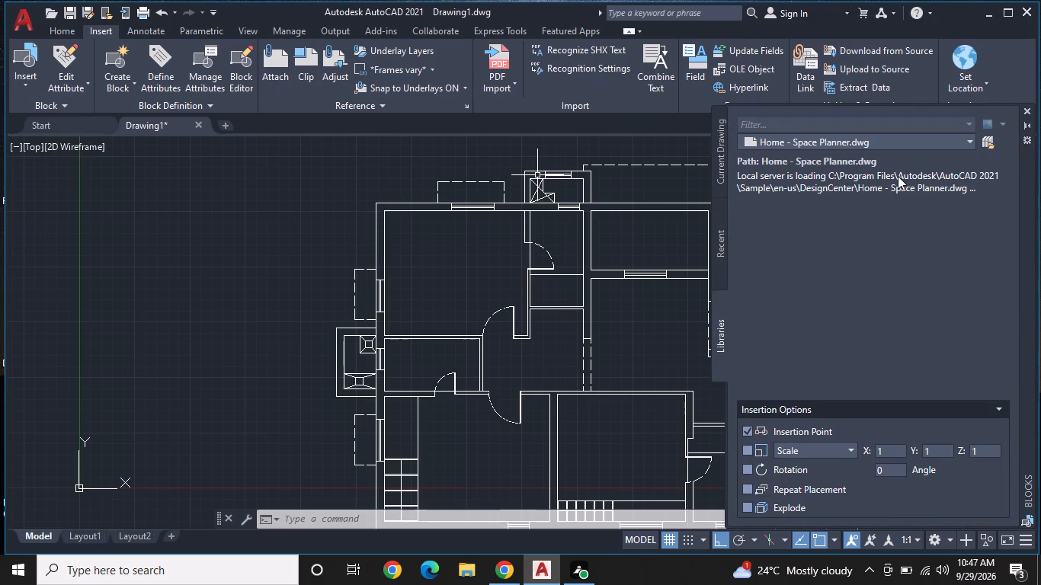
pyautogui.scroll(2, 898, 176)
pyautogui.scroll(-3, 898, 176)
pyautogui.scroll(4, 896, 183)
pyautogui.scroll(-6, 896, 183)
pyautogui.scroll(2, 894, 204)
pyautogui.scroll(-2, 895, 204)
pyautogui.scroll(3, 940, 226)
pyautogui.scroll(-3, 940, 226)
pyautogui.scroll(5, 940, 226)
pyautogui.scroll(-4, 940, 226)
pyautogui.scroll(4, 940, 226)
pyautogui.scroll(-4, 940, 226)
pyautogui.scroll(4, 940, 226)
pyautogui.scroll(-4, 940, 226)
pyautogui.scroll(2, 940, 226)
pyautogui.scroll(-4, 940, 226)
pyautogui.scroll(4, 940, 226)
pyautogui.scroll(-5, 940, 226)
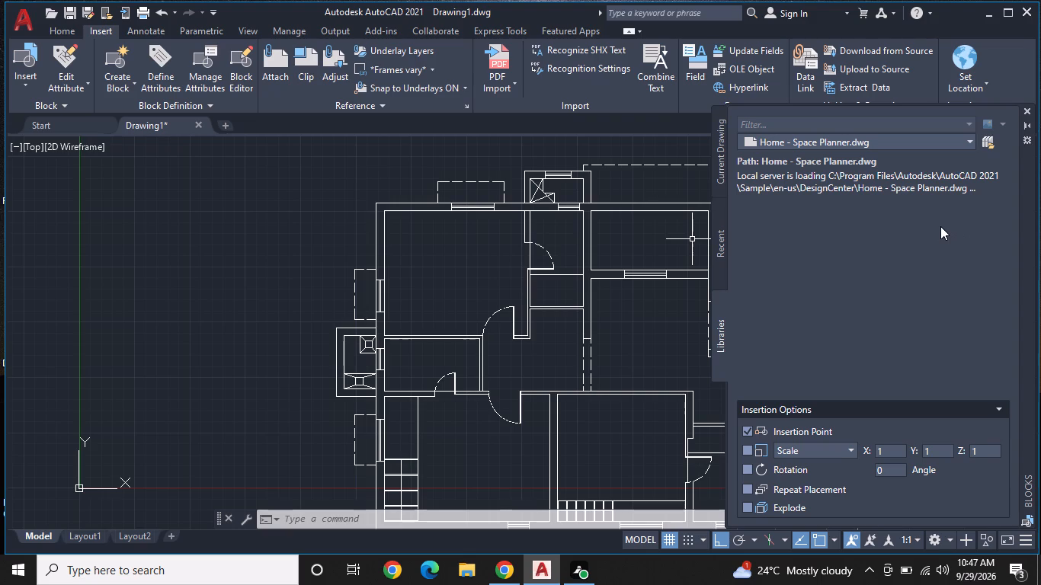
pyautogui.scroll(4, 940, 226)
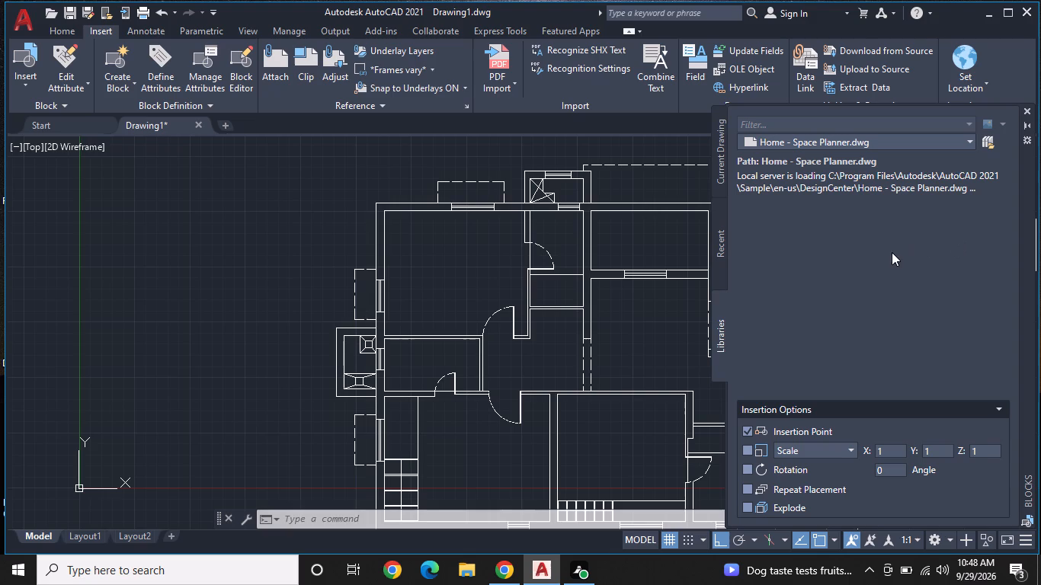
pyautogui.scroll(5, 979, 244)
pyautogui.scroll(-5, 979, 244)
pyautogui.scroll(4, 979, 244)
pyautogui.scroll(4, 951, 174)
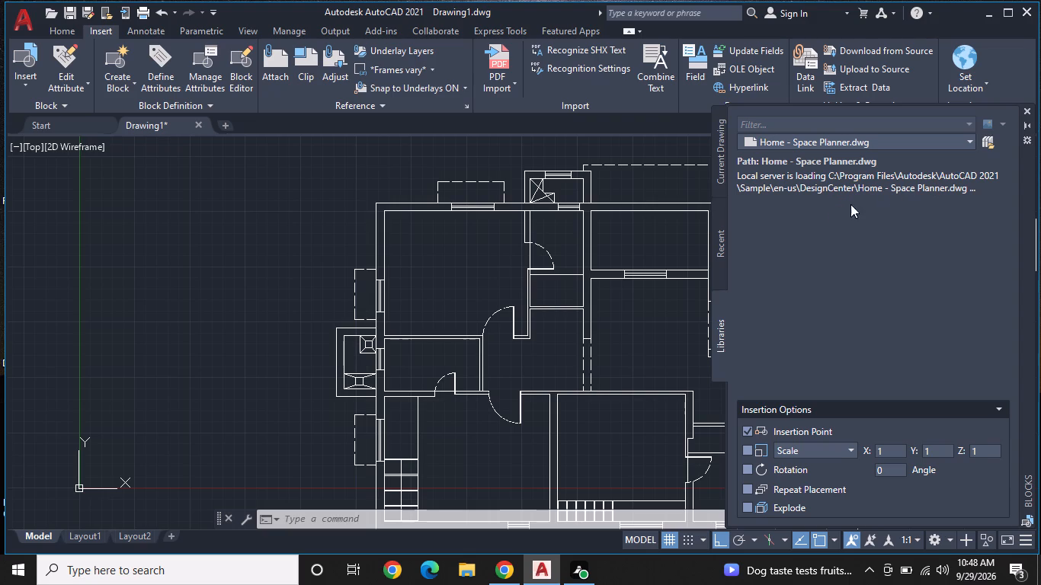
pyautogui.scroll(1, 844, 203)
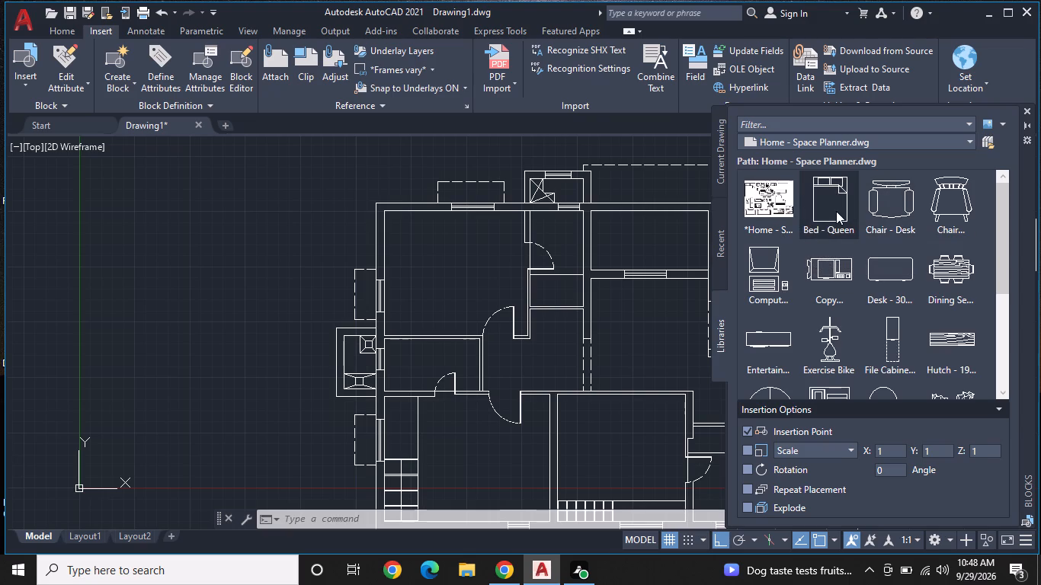
# Insert a Bed - Queen block in each of three bedrooms: the north-west room, the south-west room and the room just east of it.
pyautogui.click(837, 177)
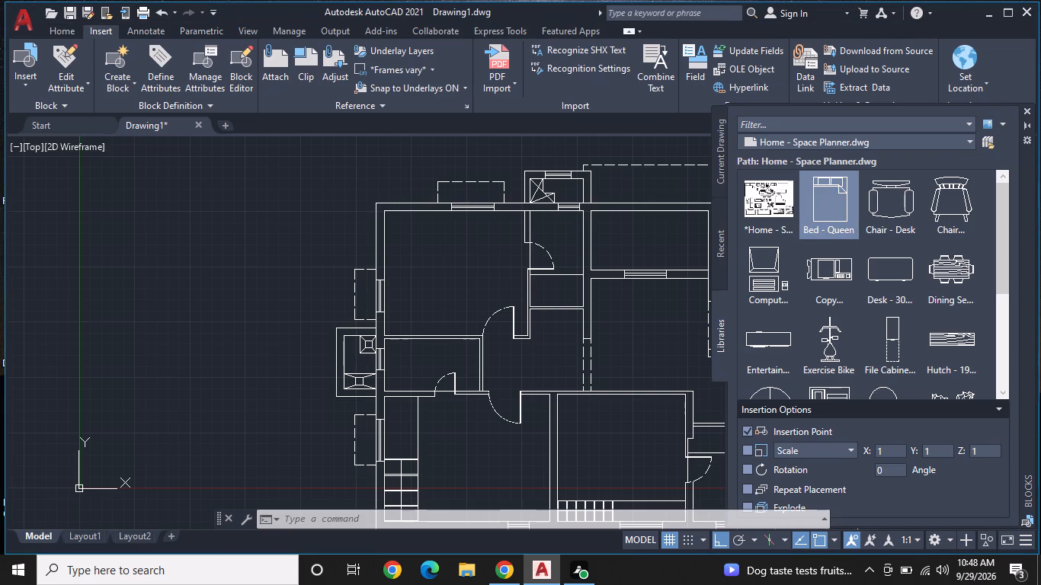
pyautogui.click(411, 238)
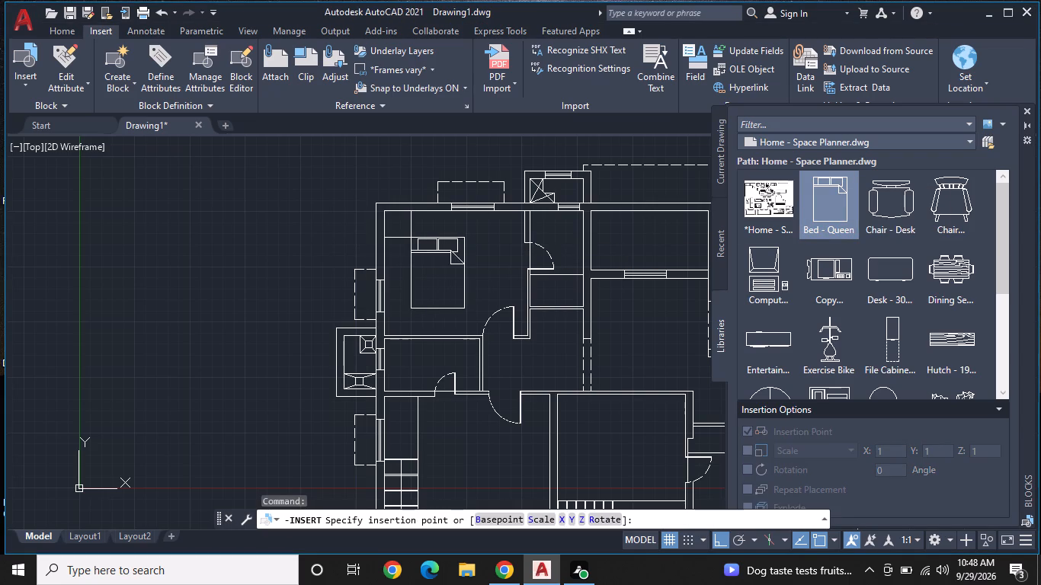
pyautogui.moveTo(631, 259); pyautogui.dragTo(646, 179, button='middle')
pyautogui.moveTo(646, 174); pyautogui.dragTo(645, 164, button='middle')
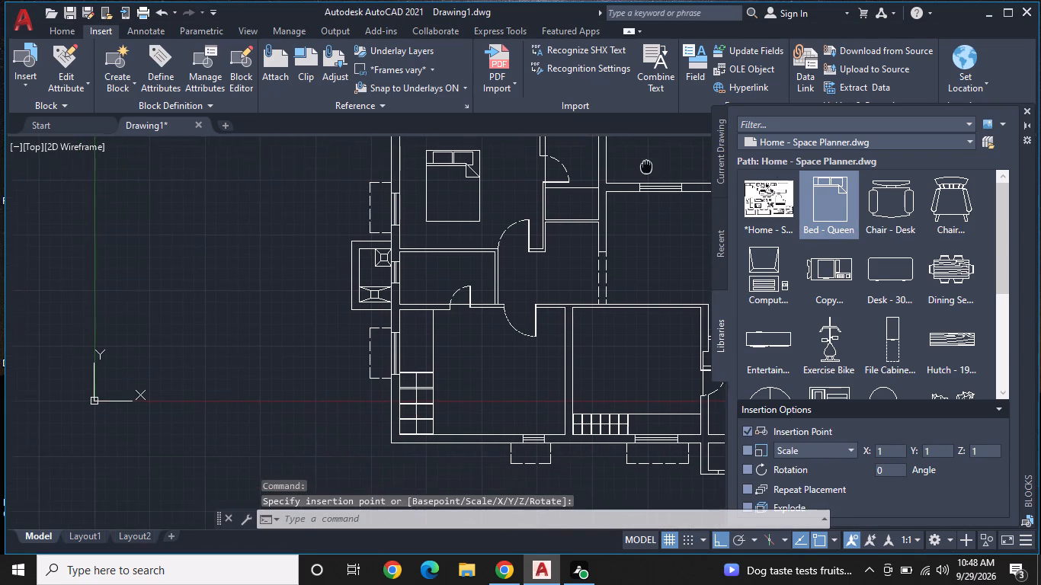
pyautogui.moveTo(645, 164); pyautogui.dragTo(645, 162, button='middle')
pyautogui.scroll(1, 645, 162)
pyautogui.scroll(-3, 551, 231)
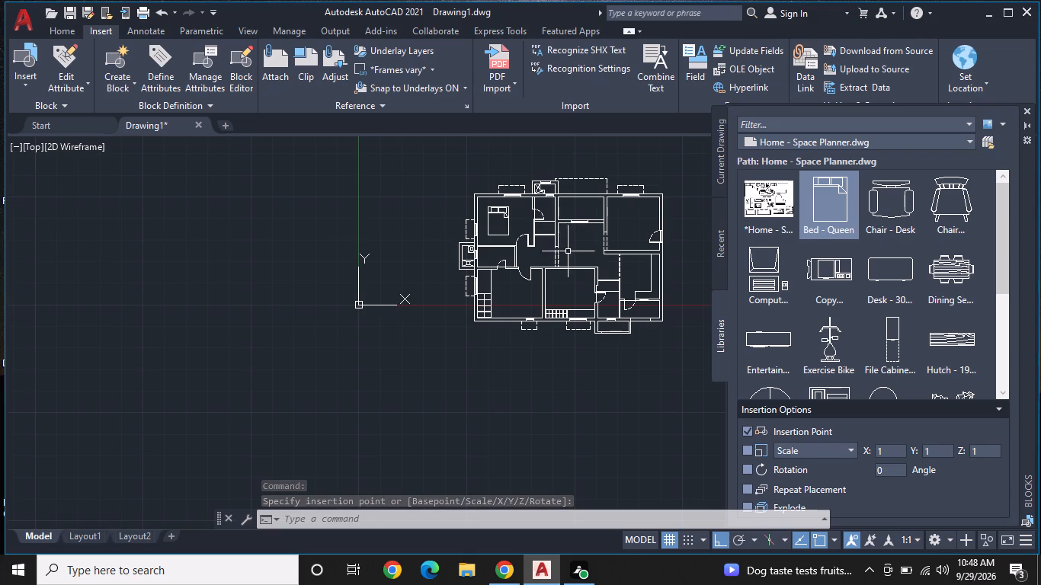
pyautogui.scroll(1, 553, 277)
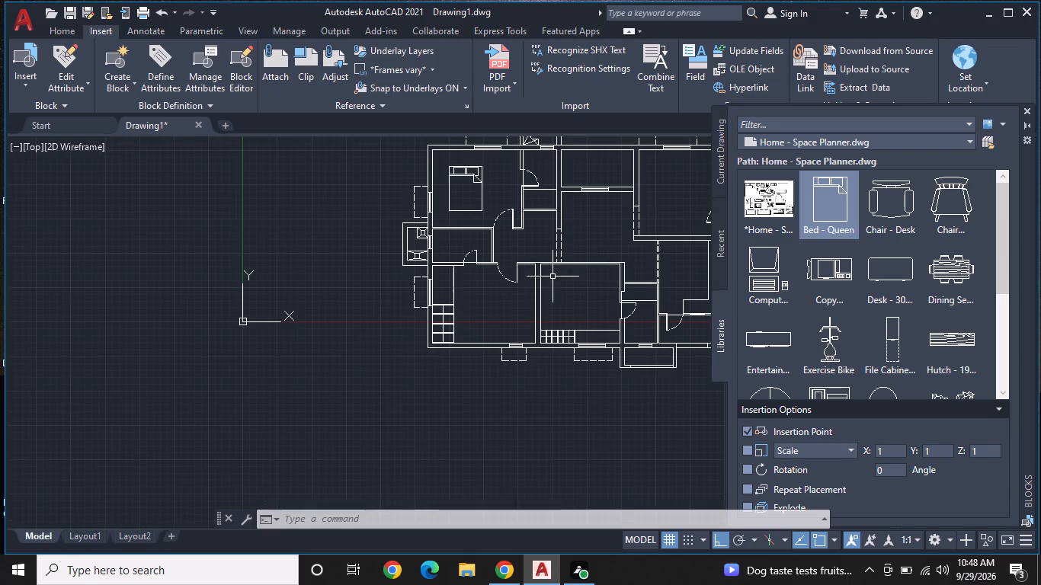
pyautogui.scroll(1, 553, 277)
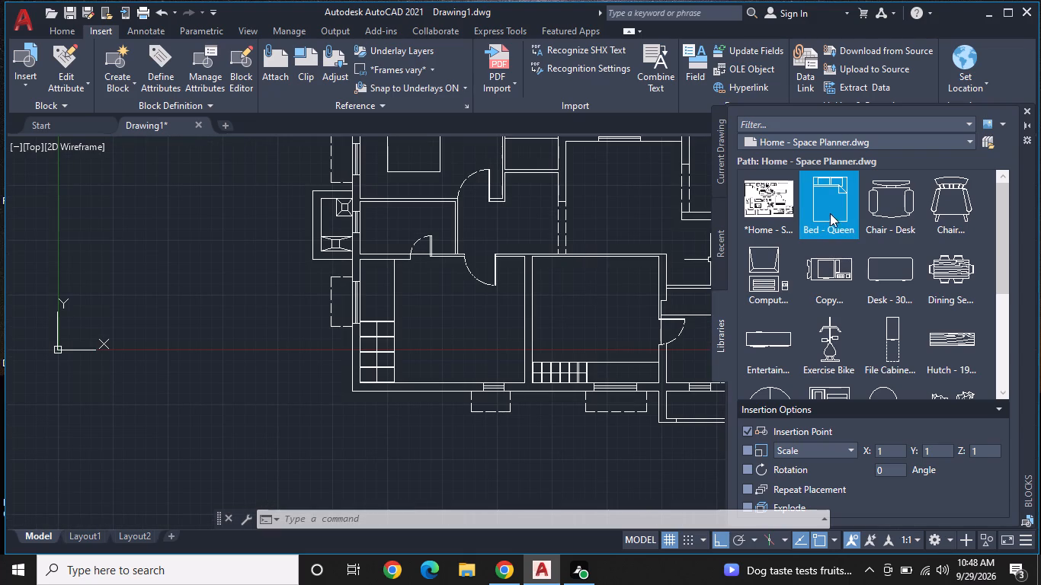
pyautogui.click(830, 202)
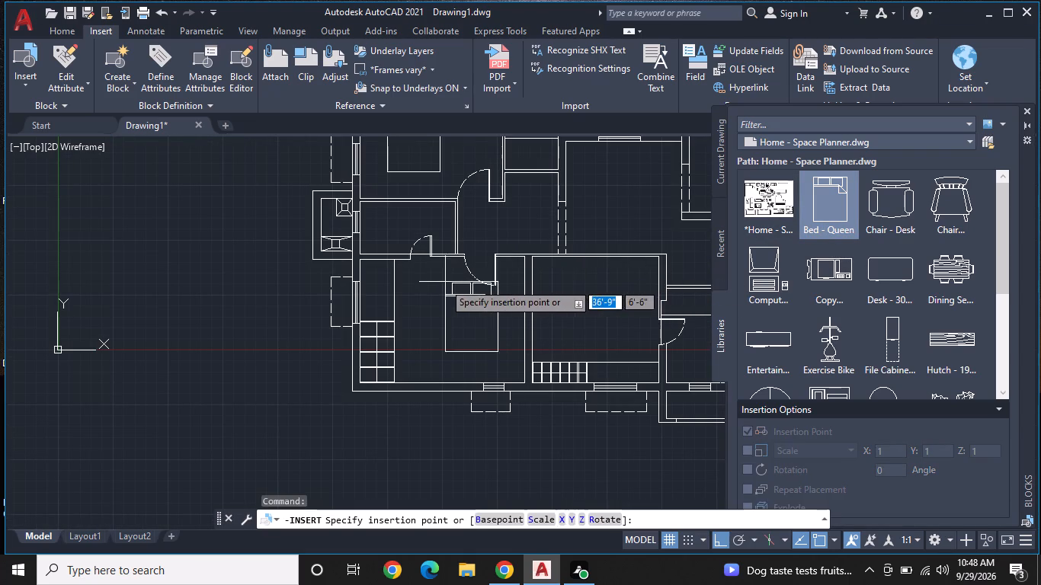
pyautogui.click(430, 289)
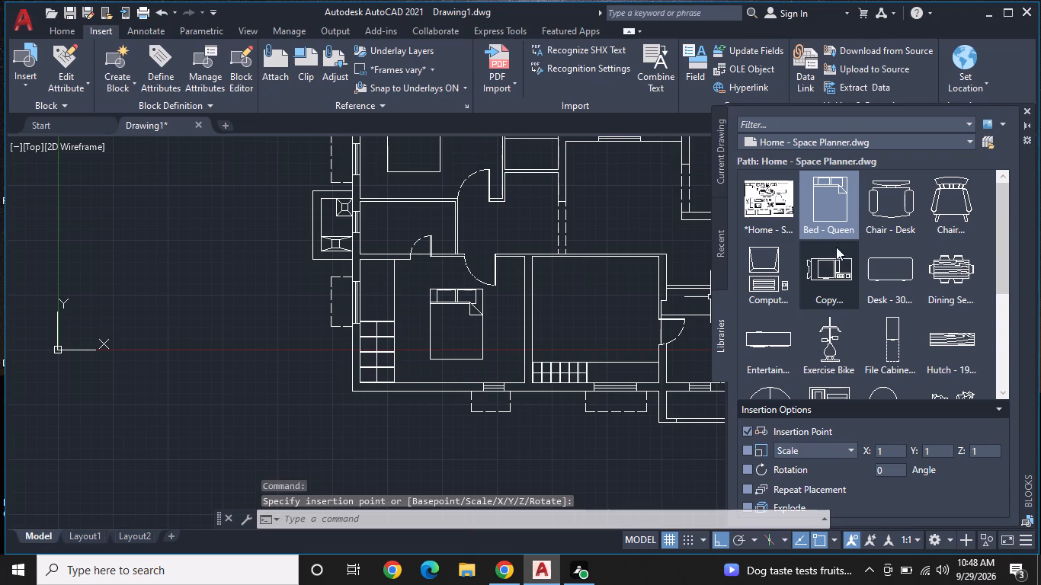
pyautogui.click(841, 214)
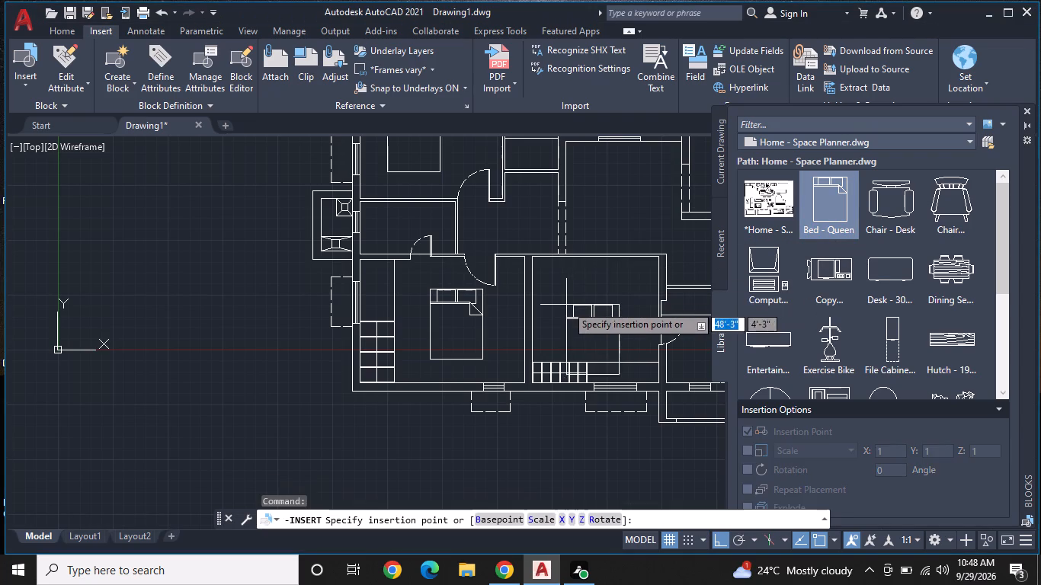
pyautogui.click(565, 280)
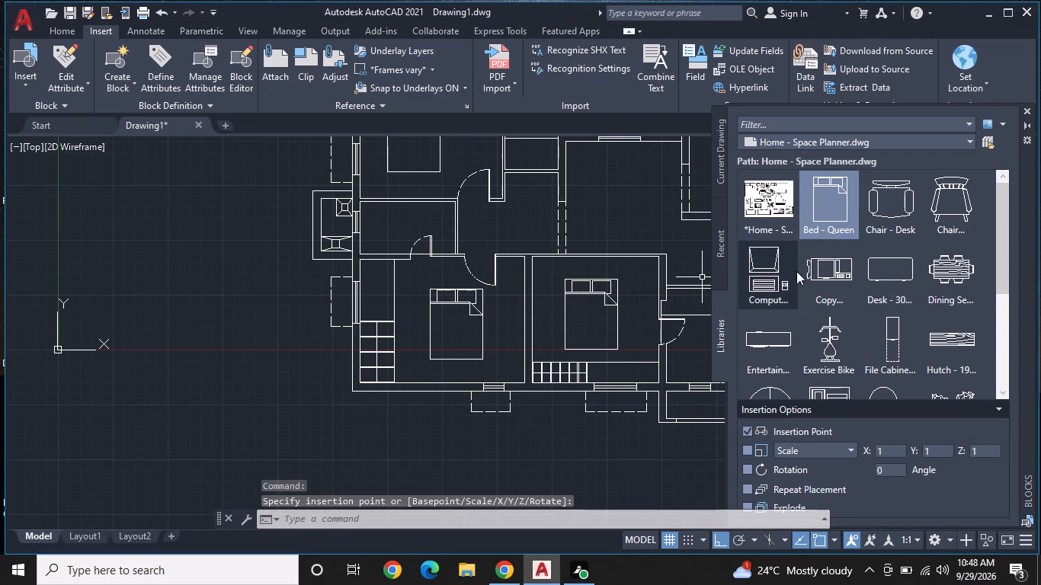
# Insert the rectangular wood-grain dining set block in the central hall, just south of its north wall window.
pyautogui.scroll(-1, 856, 266)
pyautogui.moveTo(653, 204); pyautogui.dragTo(588, 253, button='middle')
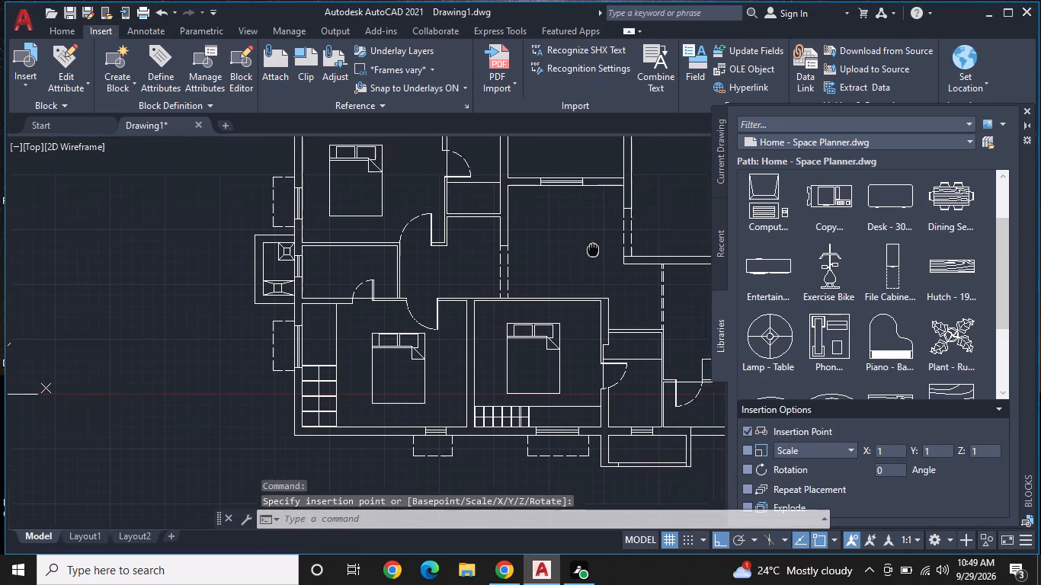
pyautogui.moveTo(588, 253); pyautogui.dragTo(520, 298, button='middle')
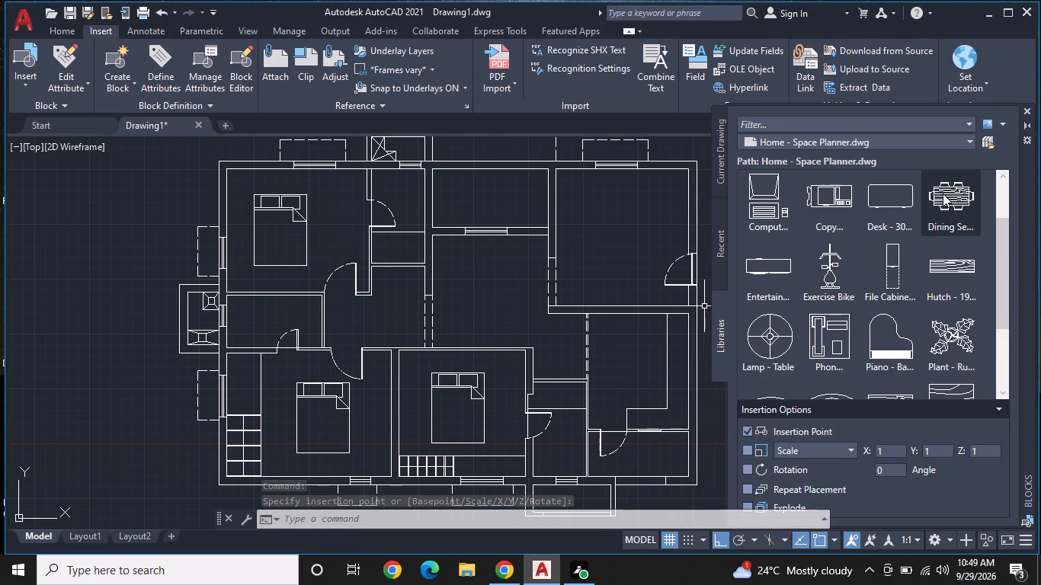
pyautogui.click(943, 193)
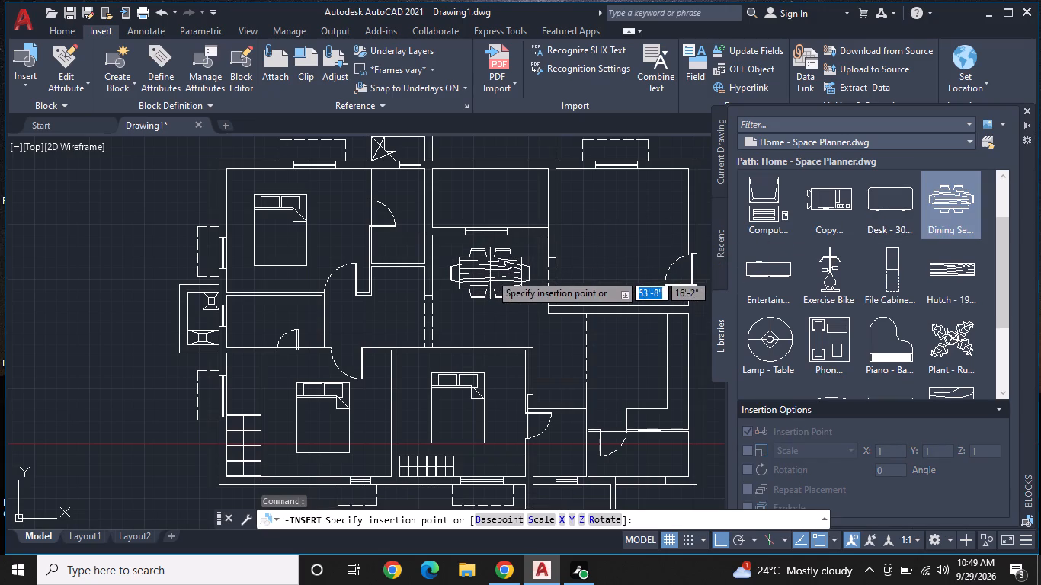
pyautogui.click(489, 281)
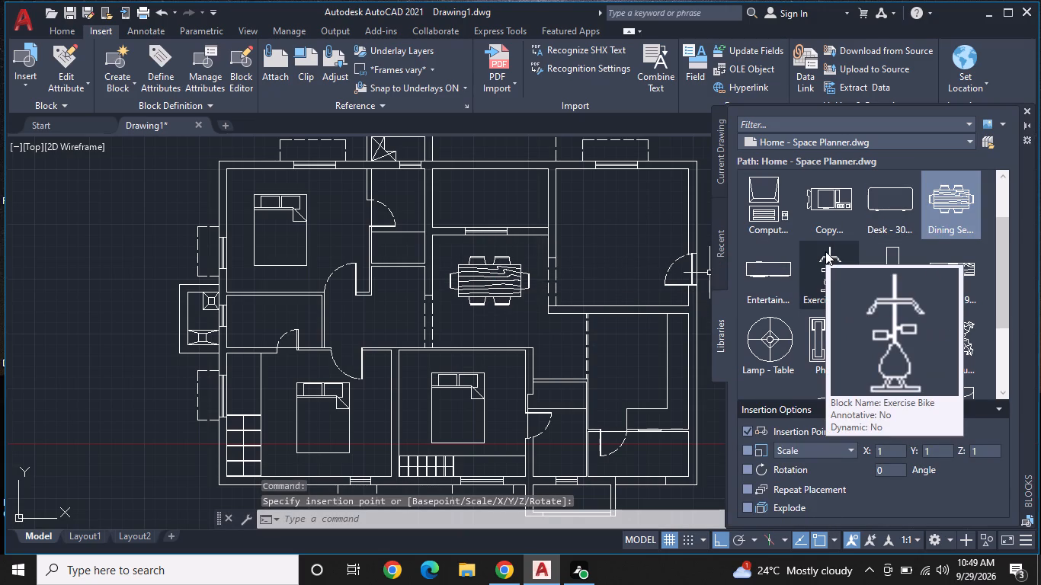
# Insert the Sofa - Roundback 7 ft. block against the north wall of the north-east room, below the window.
pyautogui.scroll(1, 822, 251)
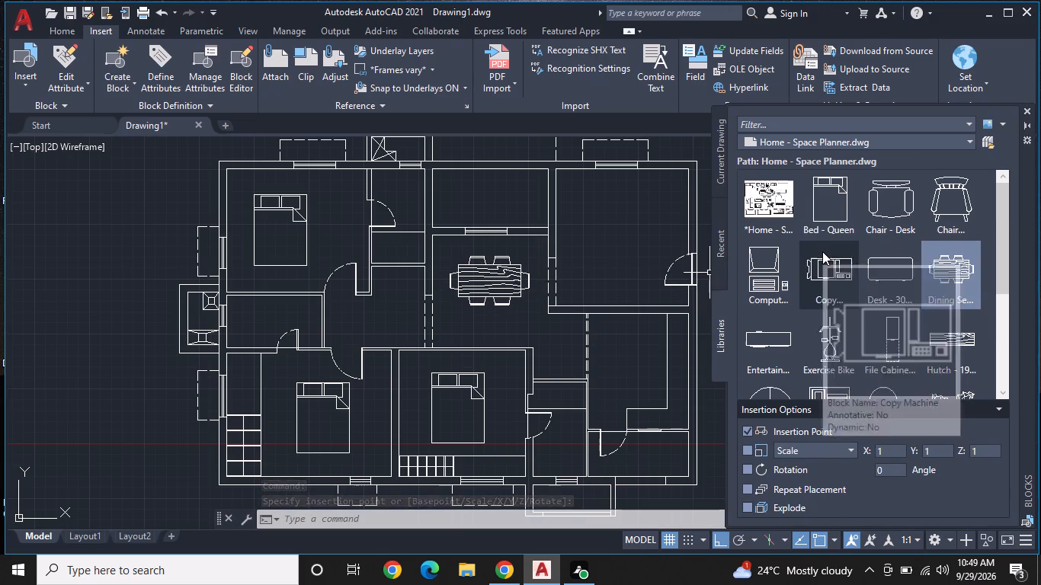
pyautogui.scroll(-6, 822, 251)
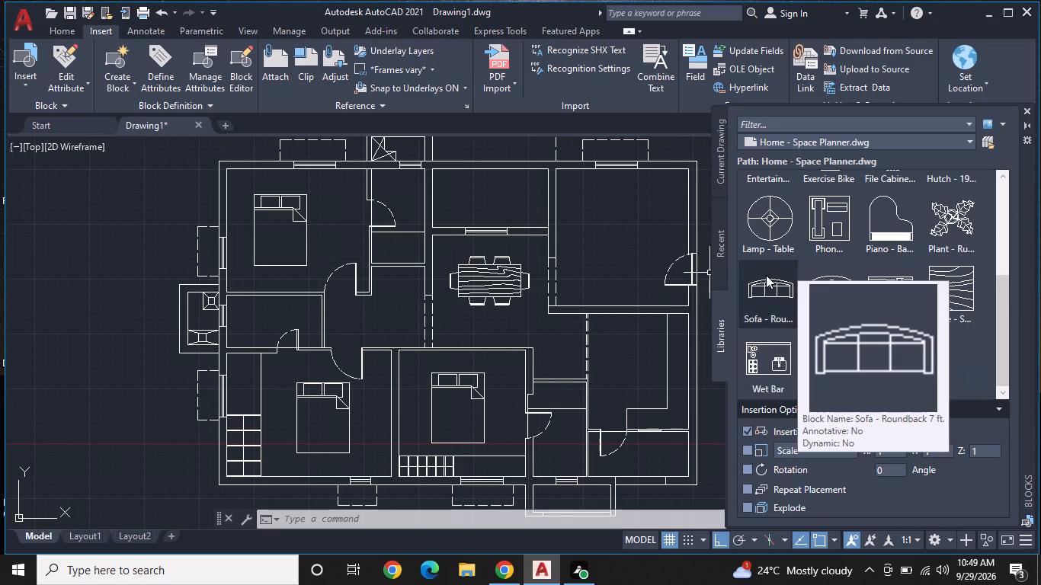
pyautogui.click(766, 276)
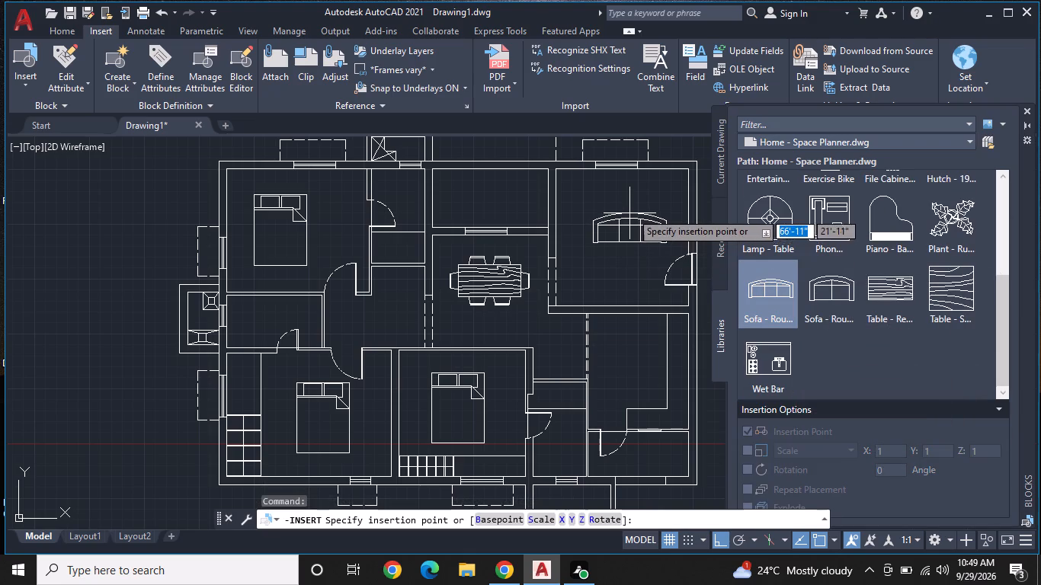
pyautogui.click(617, 174)
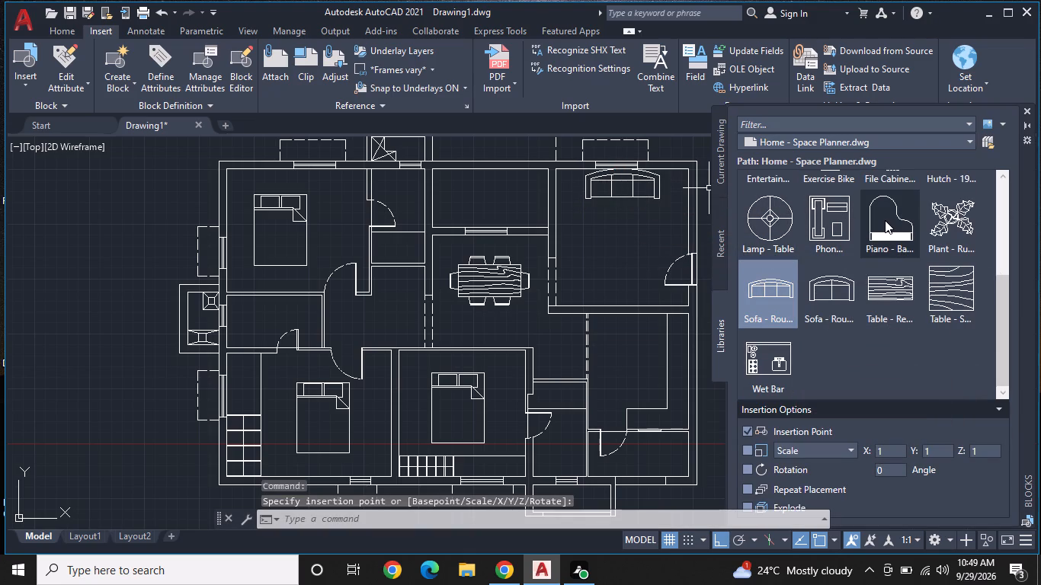
# Insert two of the smaller two-seat roundback sofa blocks in the north-east room, one near the west wall and one farther east.
pyautogui.click(821, 278)
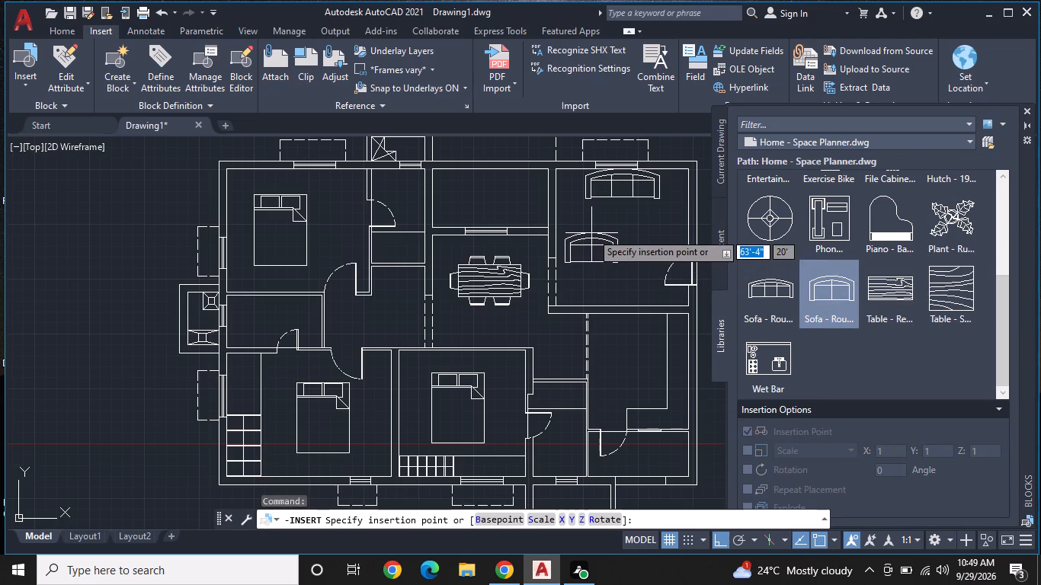
pyautogui.click(591, 232)
pyautogui.doubleClick(823, 286)
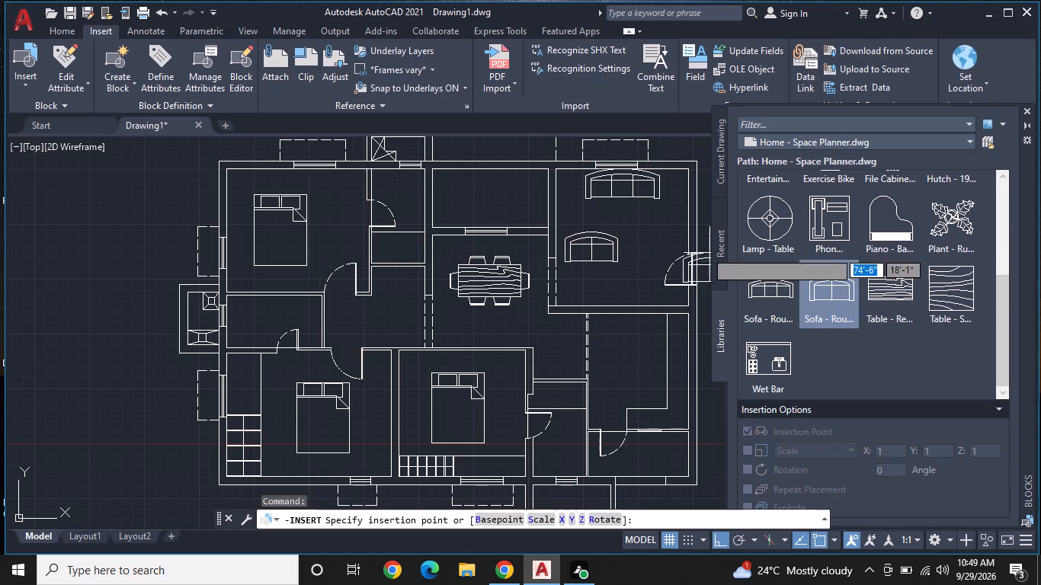
pyautogui.click(655, 216)
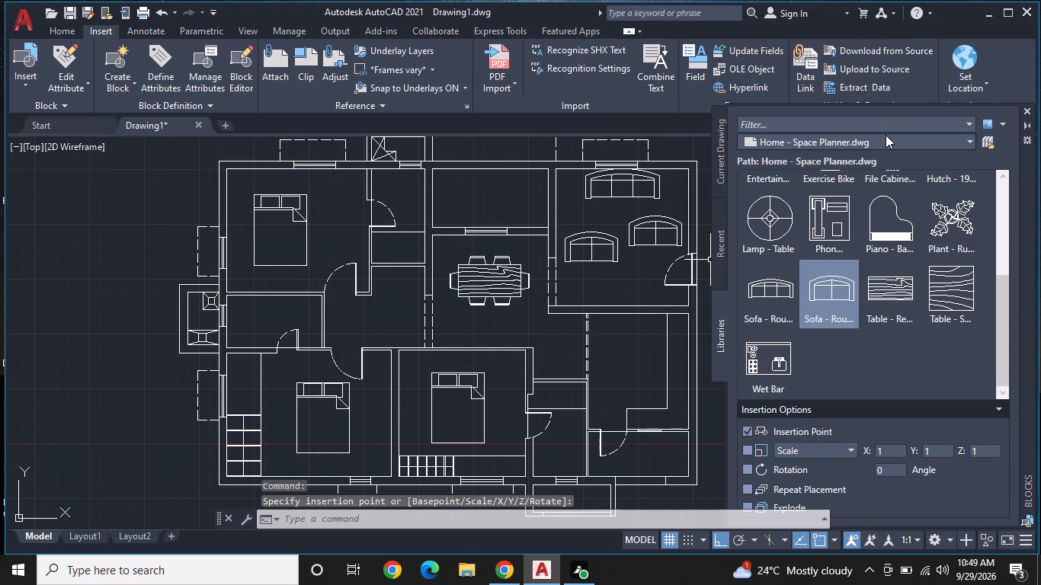
# Insert a Chair - Desk block in both southern bedrooms: the middle one's south-east corner and west of the south-west bedroom's bed head.
pyautogui.scroll(-3, 895, 218)
pyautogui.scroll(4, 895, 233)
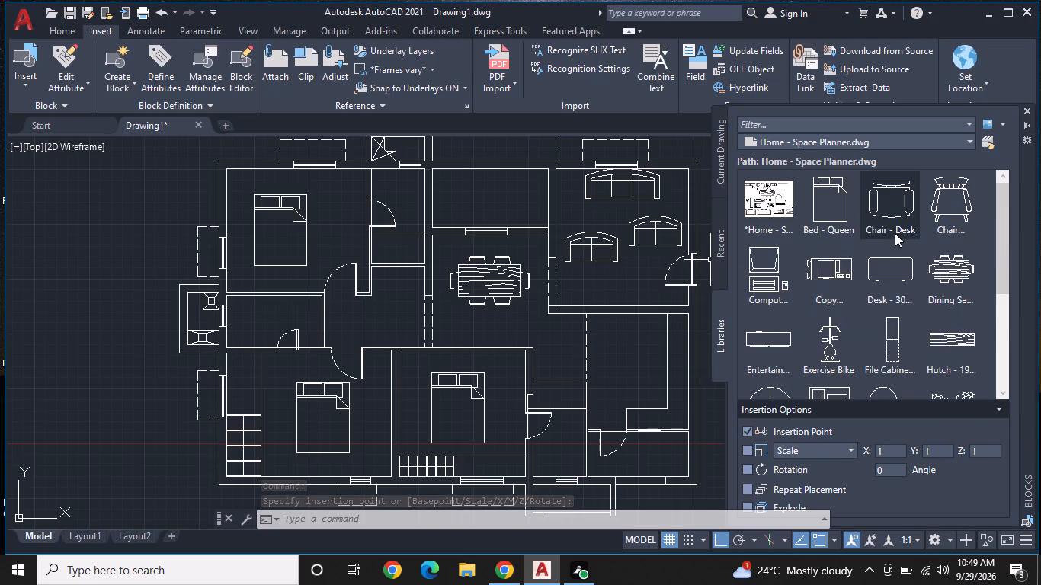
pyautogui.scroll(1, 895, 233)
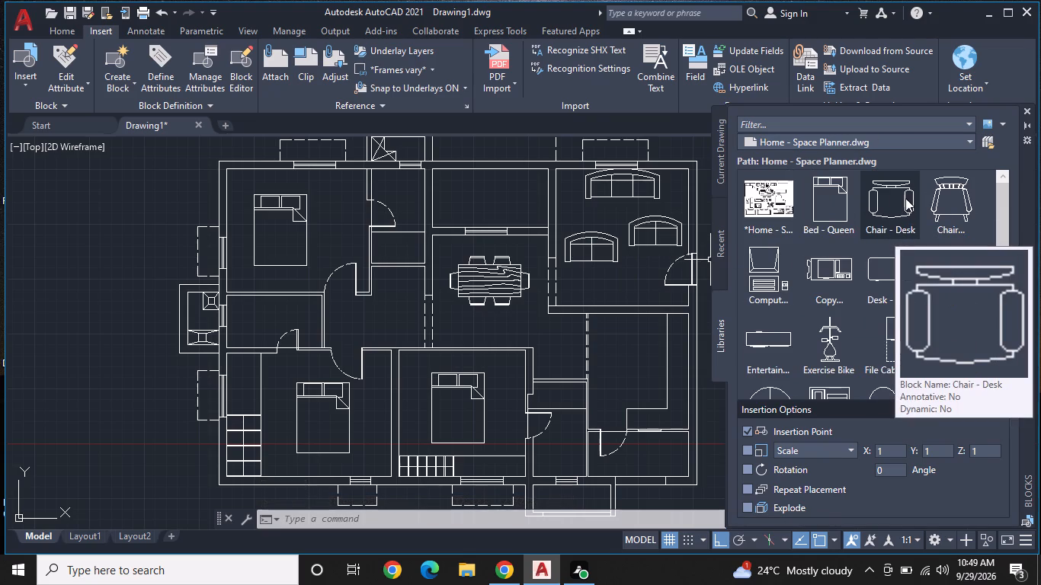
pyautogui.click(889, 195)
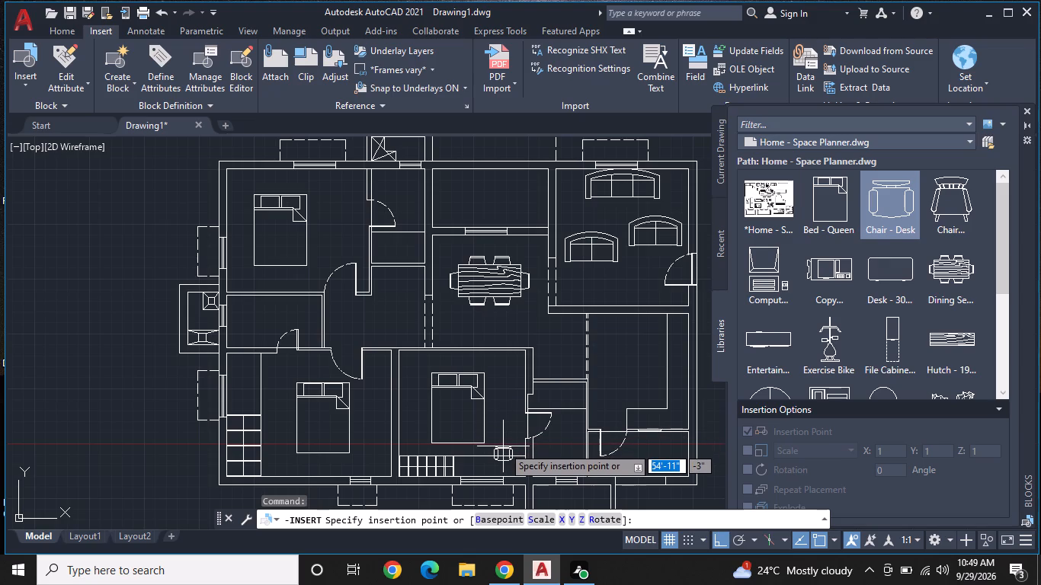
pyautogui.click(503, 446)
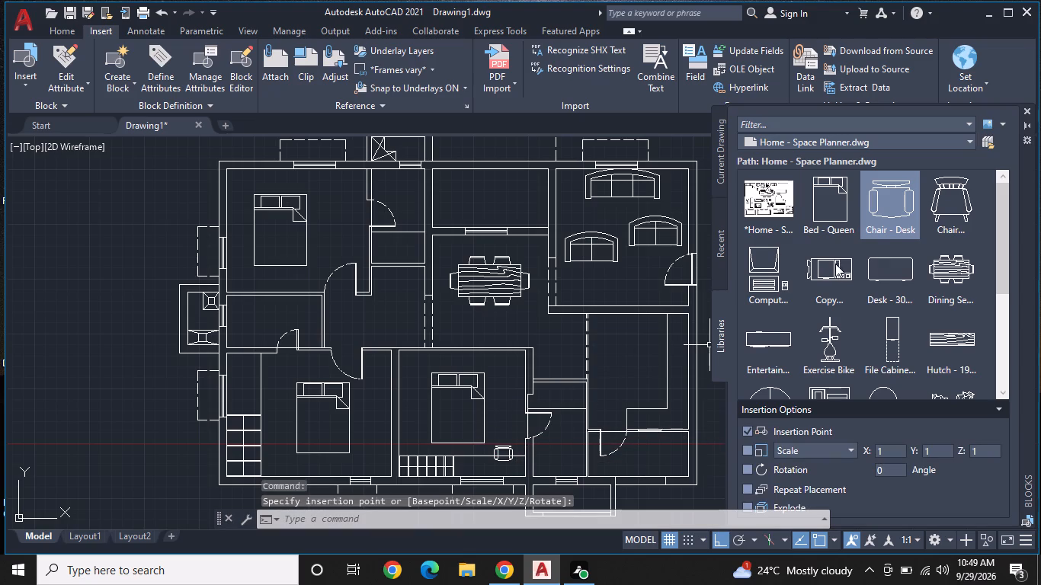
pyautogui.click(882, 206)
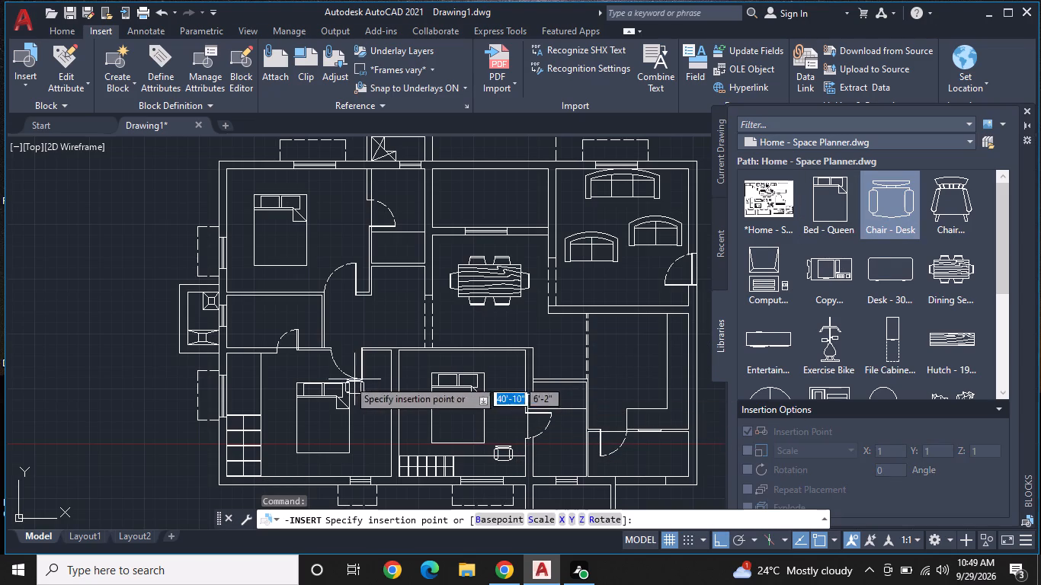
pyautogui.click(277, 382)
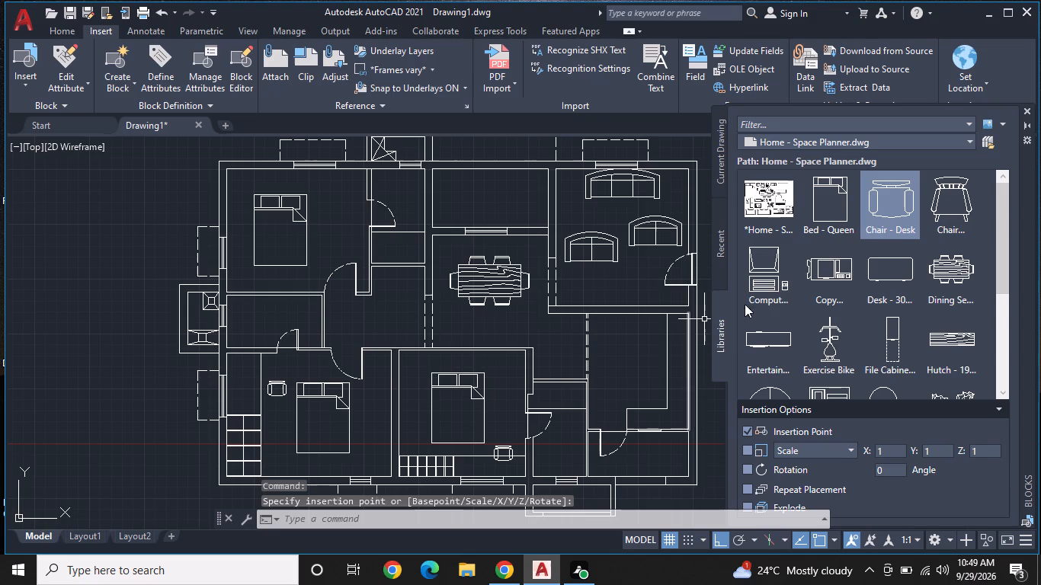
# Switch the block library to House Designer.dwg.
pyautogui.click(939, 139)
pyautogui.click(819, 177)
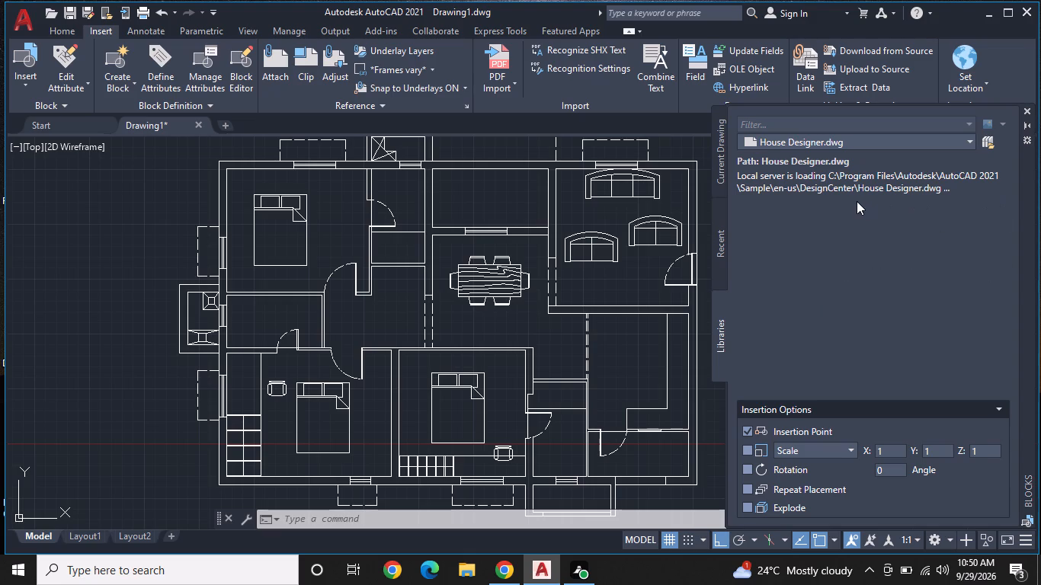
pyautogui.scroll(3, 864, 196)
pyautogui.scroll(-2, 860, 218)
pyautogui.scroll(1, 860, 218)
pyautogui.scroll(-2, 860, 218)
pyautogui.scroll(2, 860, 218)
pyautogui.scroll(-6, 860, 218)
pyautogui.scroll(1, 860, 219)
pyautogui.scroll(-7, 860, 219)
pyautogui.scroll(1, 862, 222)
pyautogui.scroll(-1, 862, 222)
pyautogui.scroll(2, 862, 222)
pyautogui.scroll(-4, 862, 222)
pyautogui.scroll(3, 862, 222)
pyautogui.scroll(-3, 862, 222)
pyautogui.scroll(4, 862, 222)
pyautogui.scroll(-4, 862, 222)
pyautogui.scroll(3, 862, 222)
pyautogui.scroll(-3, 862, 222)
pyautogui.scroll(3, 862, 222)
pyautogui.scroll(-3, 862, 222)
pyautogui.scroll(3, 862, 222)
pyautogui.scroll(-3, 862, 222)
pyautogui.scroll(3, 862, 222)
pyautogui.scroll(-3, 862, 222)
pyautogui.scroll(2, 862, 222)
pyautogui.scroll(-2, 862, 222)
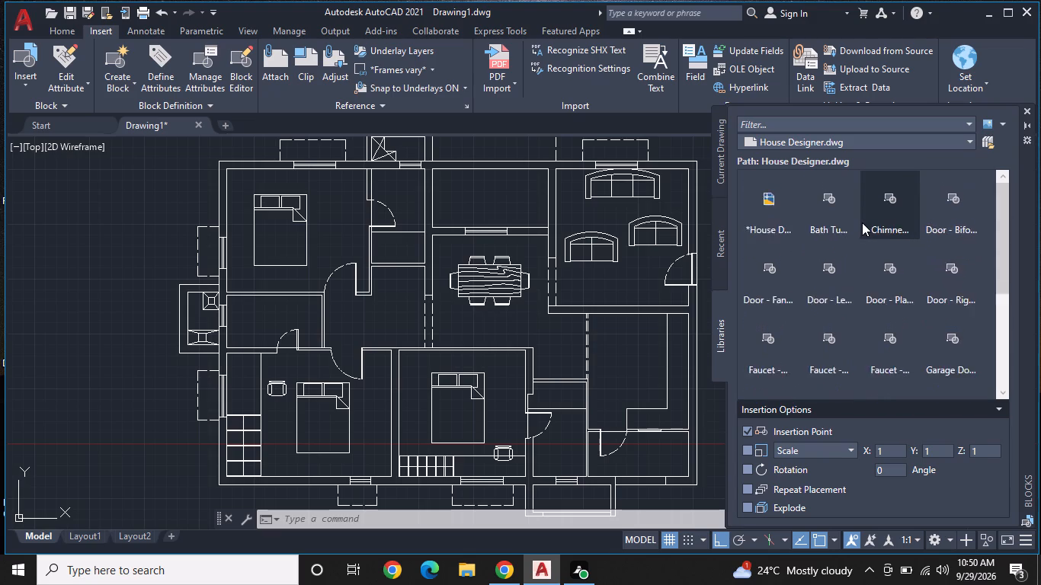
# Look through the House Designer.dwg blocks for bathroom fixtures.
pyautogui.scroll(-2, 862, 222)
pyautogui.scroll(4, 862, 222)
pyautogui.scroll(-3, 862, 222)
pyautogui.scroll(1, 862, 222)
pyautogui.scroll(-1, 862, 222)
pyautogui.scroll(1, 862, 222)
pyautogui.scroll(-3, 862, 222)
pyautogui.scroll(3, 864, 225)
pyautogui.scroll(-4, 864, 225)
pyautogui.scroll(2, 864, 225)
pyautogui.scroll(-3, 864, 225)
pyautogui.scroll(1, 864, 225)
pyautogui.scroll(-3, 864, 225)
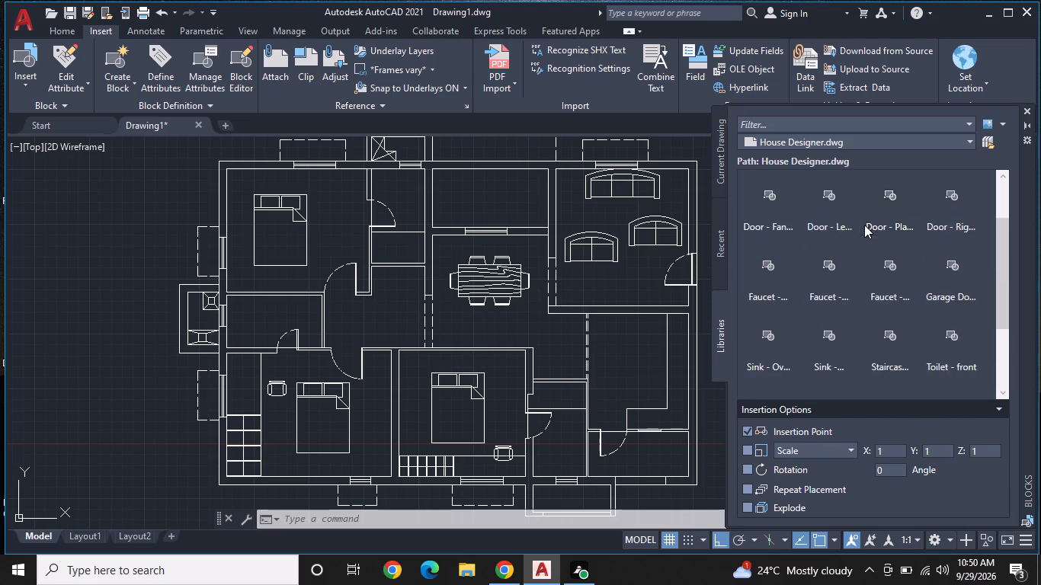
pyautogui.scroll(3, 864, 225)
pyautogui.scroll(-4, 864, 225)
pyautogui.scroll(4, 864, 225)
pyautogui.scroll(-3, 864, 225)
pyautogui.scroll(3, 872, 227)
pyautogui.scroll(-3, 872, 227)
pyautogui.scroll(2, 875, 225)
pyautogui.scroll(-3, 876, 225)
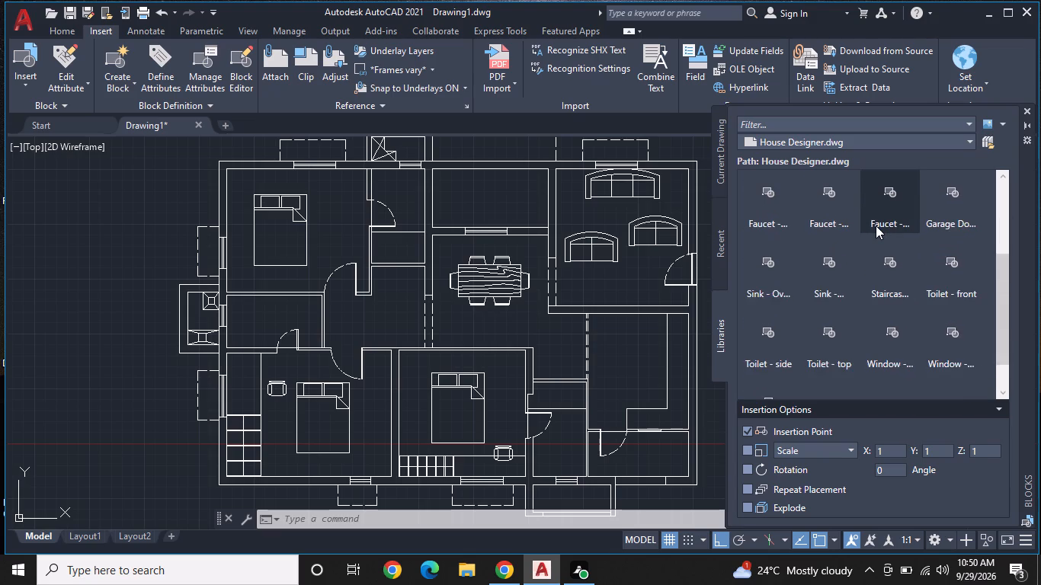
pyautogui.scroll(4, 876, 225)
pyautogui.scroll(-4, 876, 225)
pyautogui.scroll(3, 876, 225)
pyautogui.scroll(-2, 876, 225)
pyautogui.scroll(3, 876, 225)
pyautogui.scroll(-4, 876, 225)
pyautogui.scroll(3, 876, 225)
pyautogui.scroll(-4, 876, 225)
pyautogui.scroll(4, 876, 225)
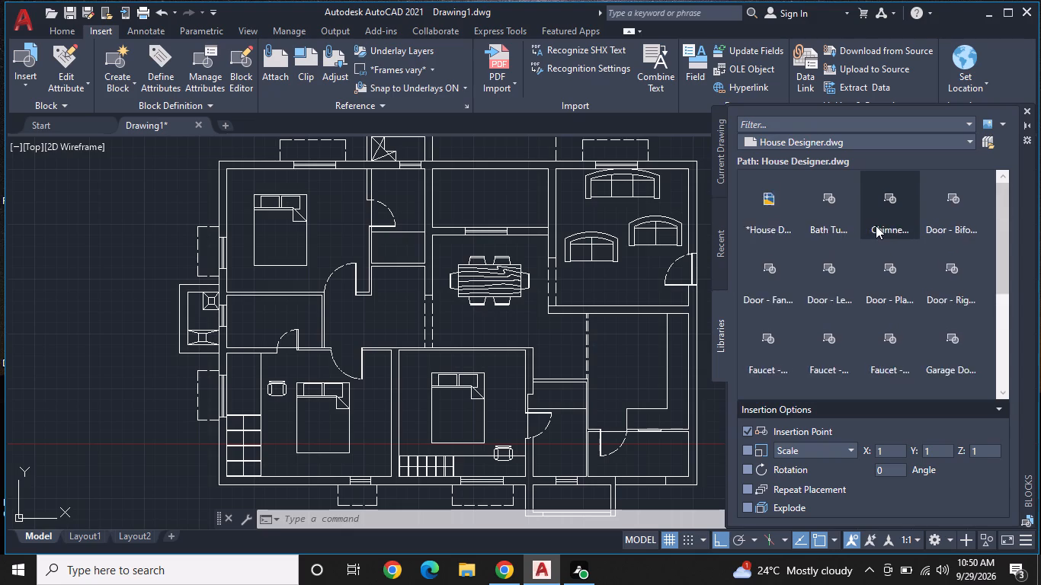
pyautogui.scroll(-3, 876, 225)
pyautogui.scroll(3, 876, 225)
pyautogui.scroll(-4, 876, 225)
pyautogui.scroll(5, 876, 225)
pyautogui.scroll(-3, 876, 225)
pyautogui.scroll(2, 876, 225)
pyautogui.scroll(-4, 876, 225)
pyautogui.scroll(1, 876, 225)
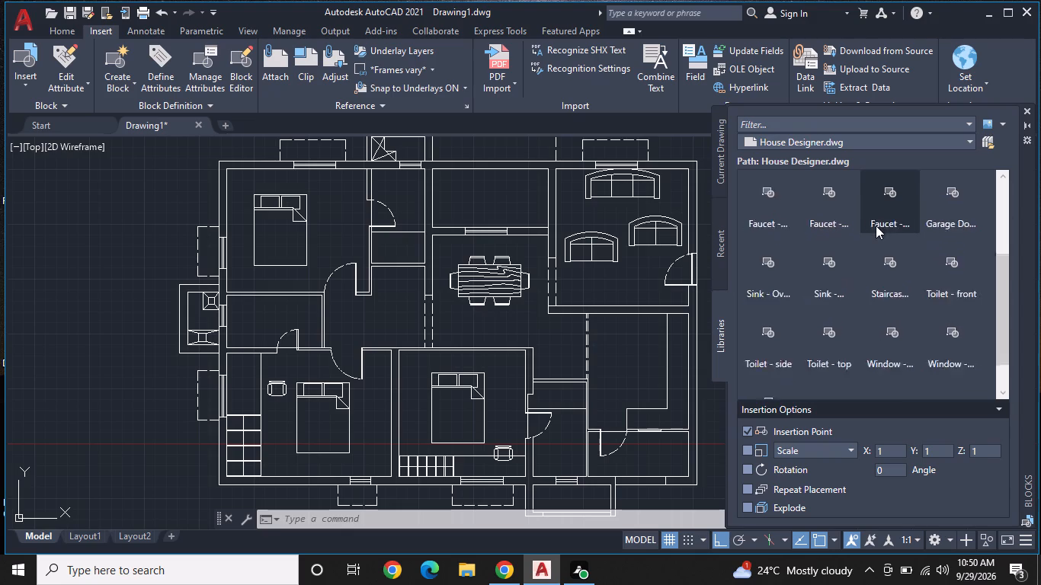
pyautogui.scroll(2, 876, 225)
pyautogui.scroll(-5, 876, 225)
pyautogui.scroll(11, 876, 225)
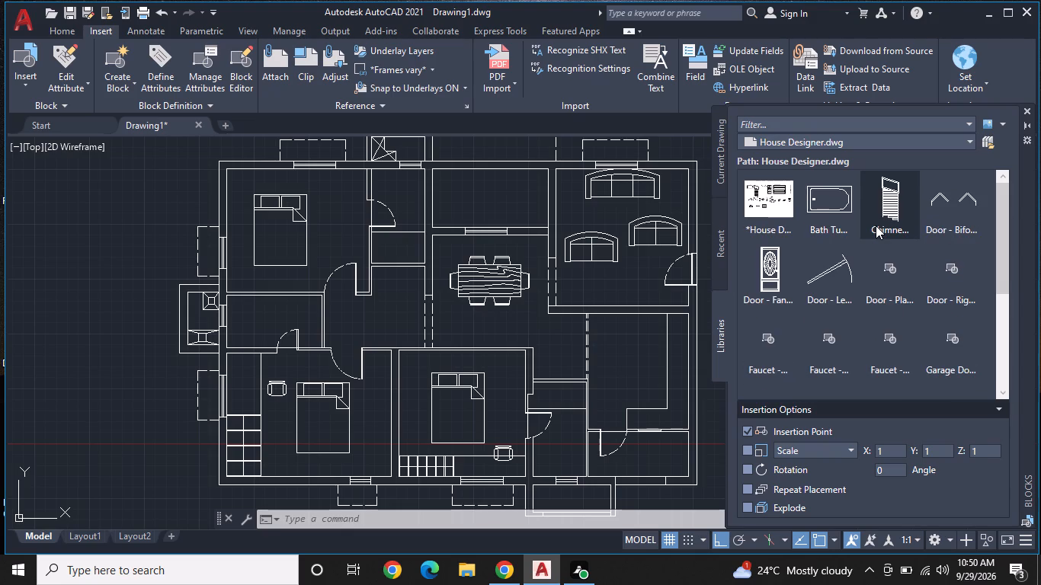
pyautogui.scroll(-2, 876, 225)
pyautogui.scroll(4, 876, 225)
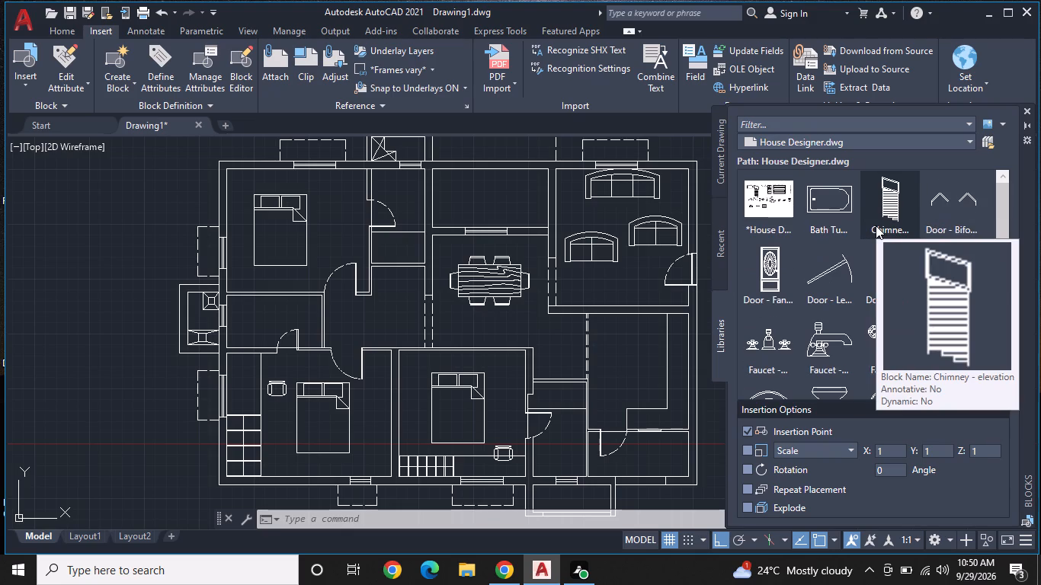
# Insert Toilet - top blocks against the north wall of the bathroom beside the north-west bedroom and in the bathroom east of the middle south bedroom.
pyautogui.scroll(-4, 876, 225)
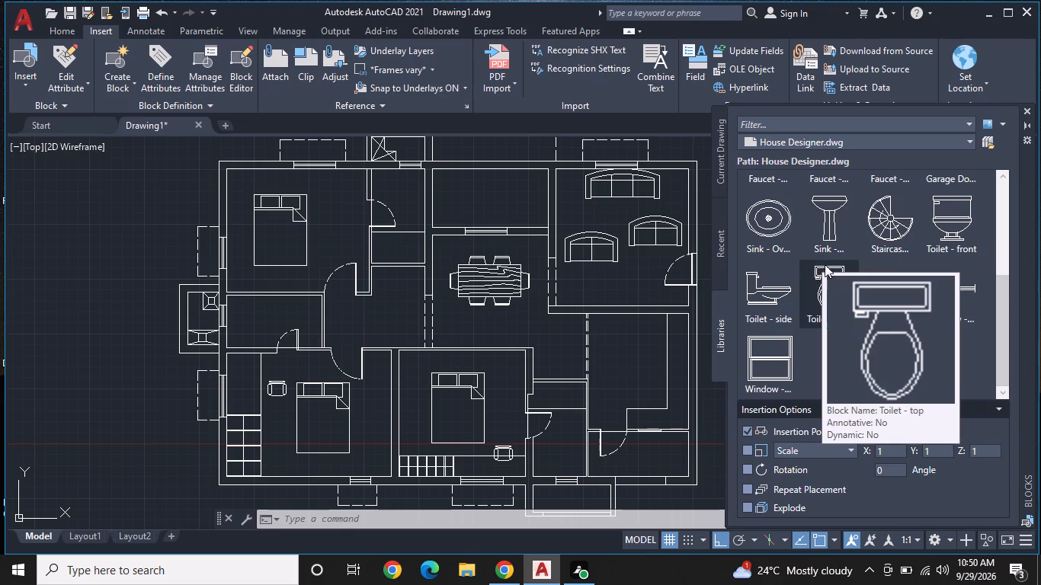
pyautogui.click(830, 273)
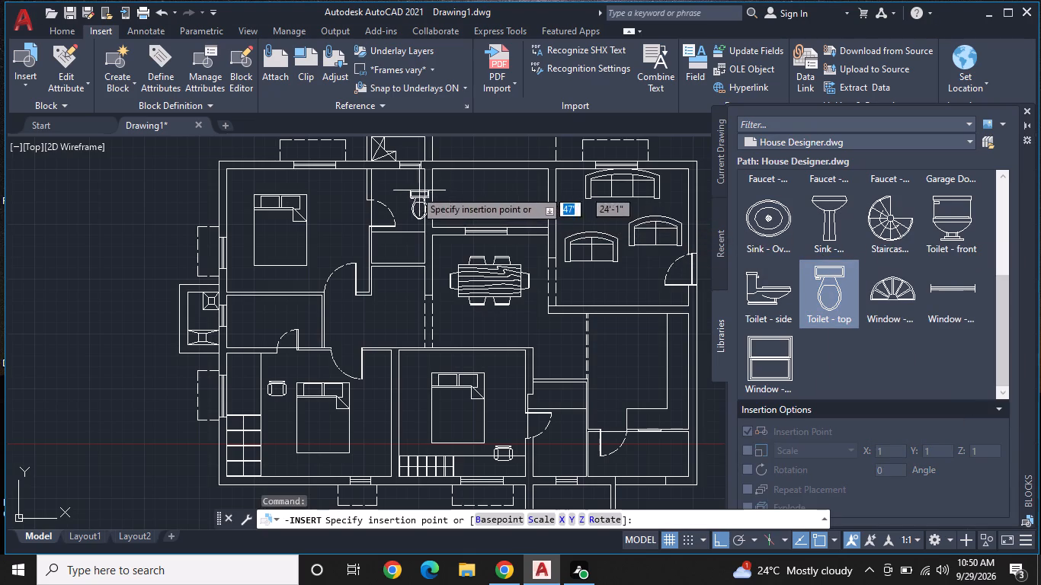
pyautogui.scroll(2, 412, 189)
pyautogui.moveTo(397, 184); pyautogui.dragTo(482, 274, button='middle')
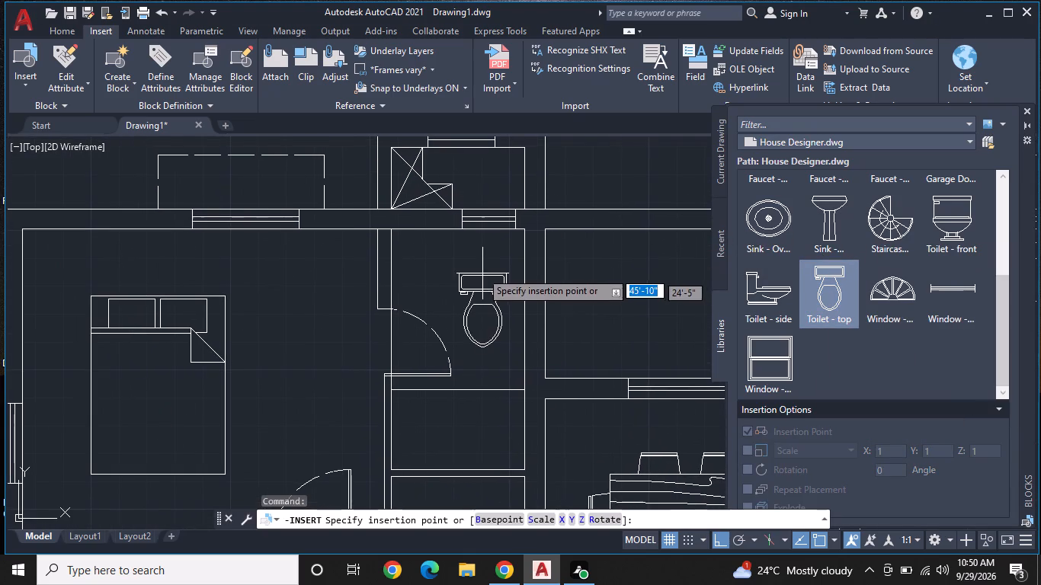
pyautogui.click(421, 232)
pyautogui.moveTo(609, 264); pyautogui.dragTo(633, 213, button='middle')
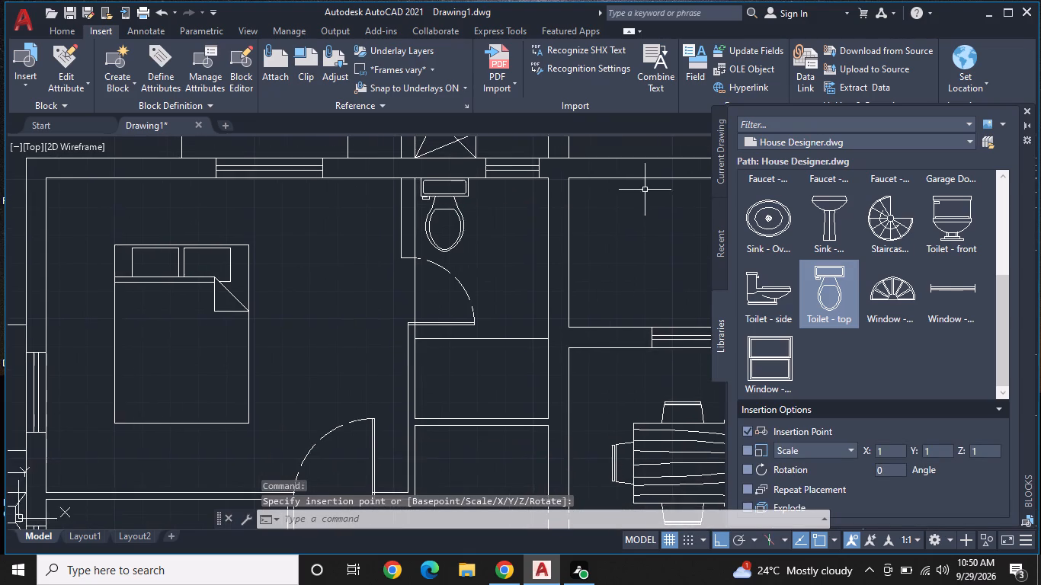
pyautogui.scroll(-2, 645, 190)
pyautogui.moveTo(562, 273); pyautogui.dragTo(553, 229, button='middle')
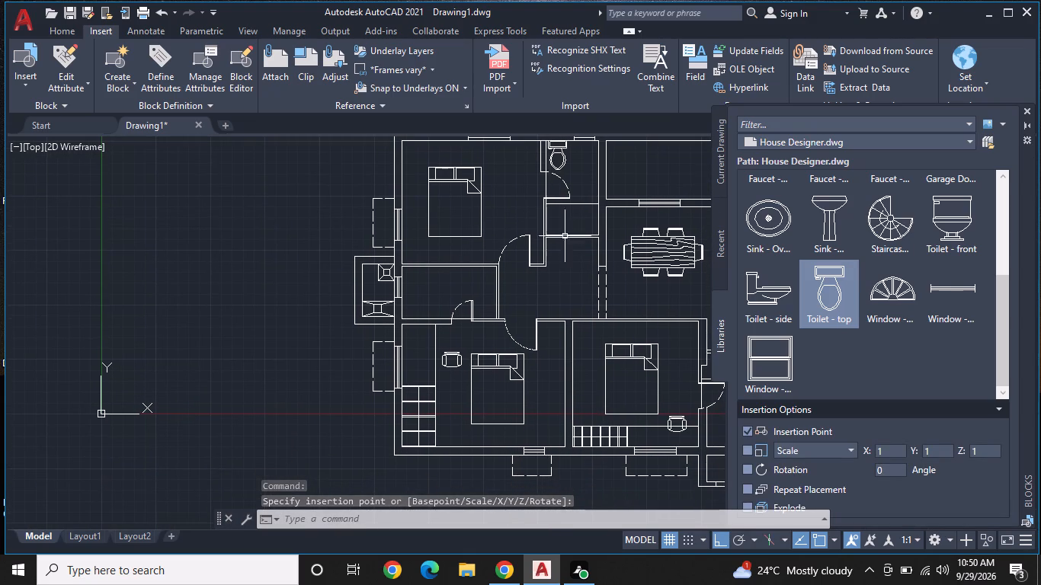
pyautogui.moveTo(642, 308); pyautogui.dragTo(495, 295, button='middle')
pyautogui.scroll(1, 770, 320)
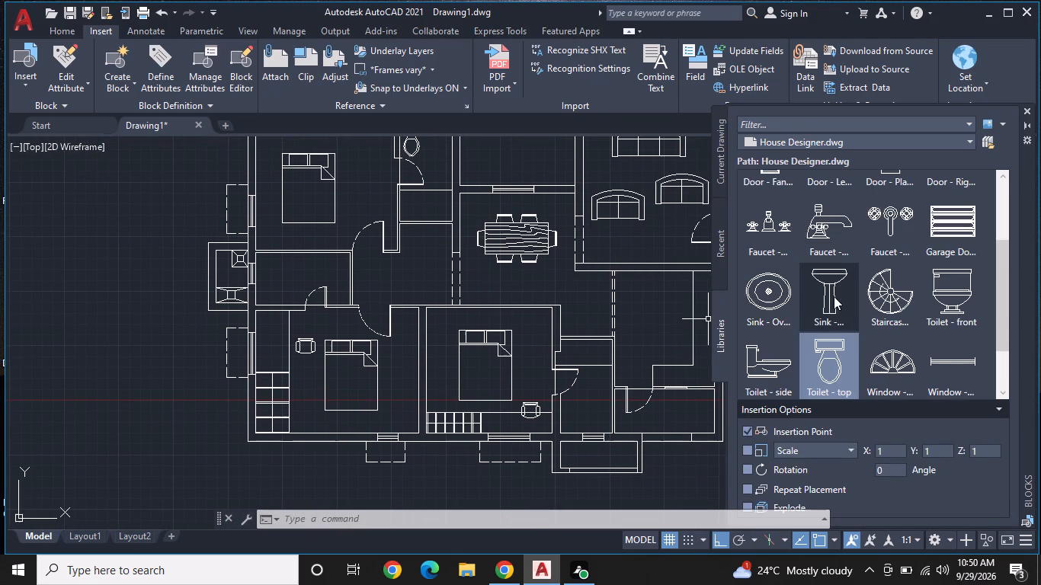
pyautogui.click(828, 350)
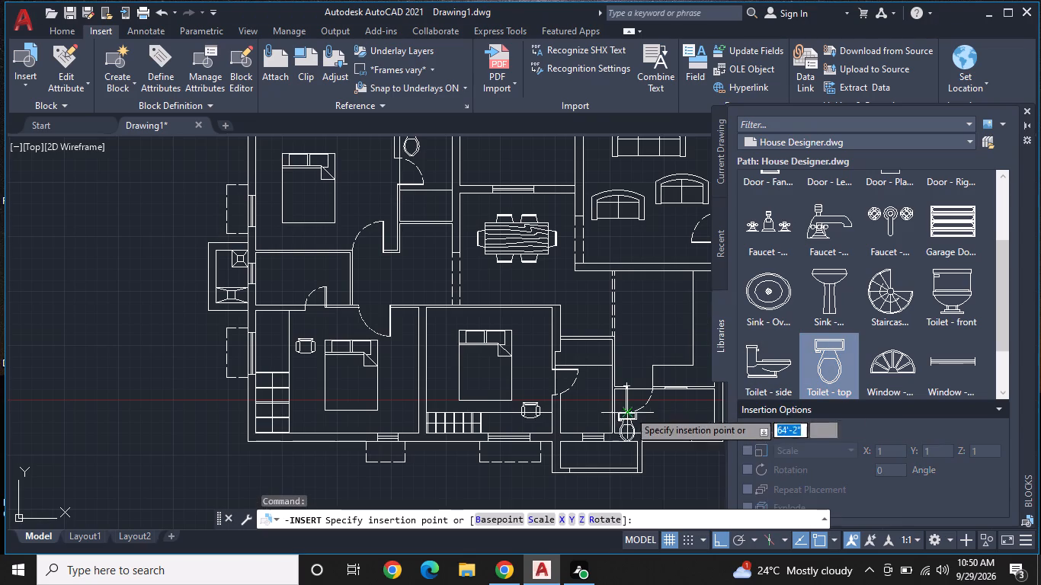
pyautogui.click(582, 403)
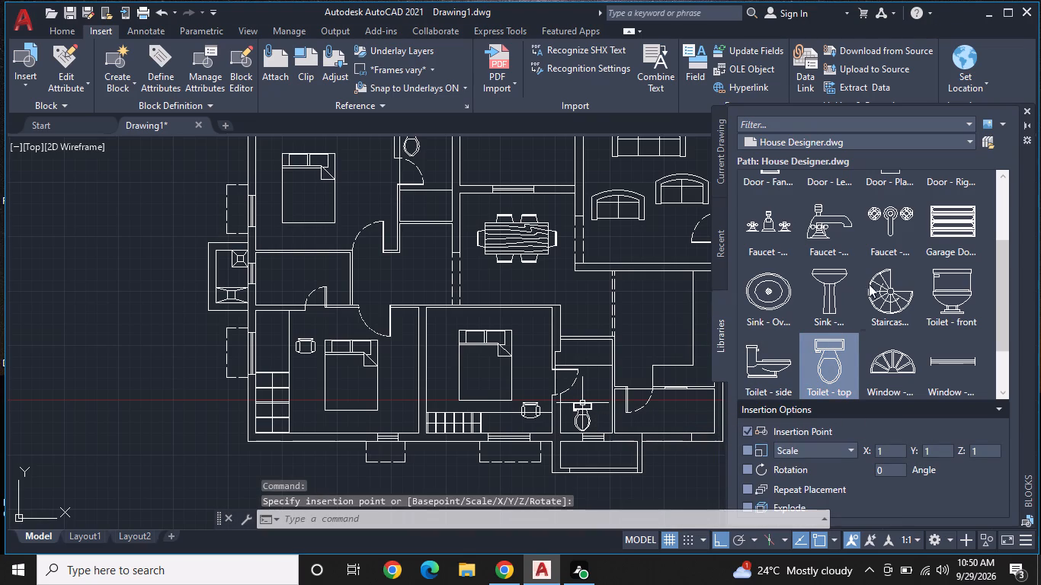
# Insert a bath tub block in each of the two bathrooms: north-east of the toilet in the south one, east of the toilet in the north one.
pyautogui.scroll(4, 899, 235)
pyautogui.click(842, 206)
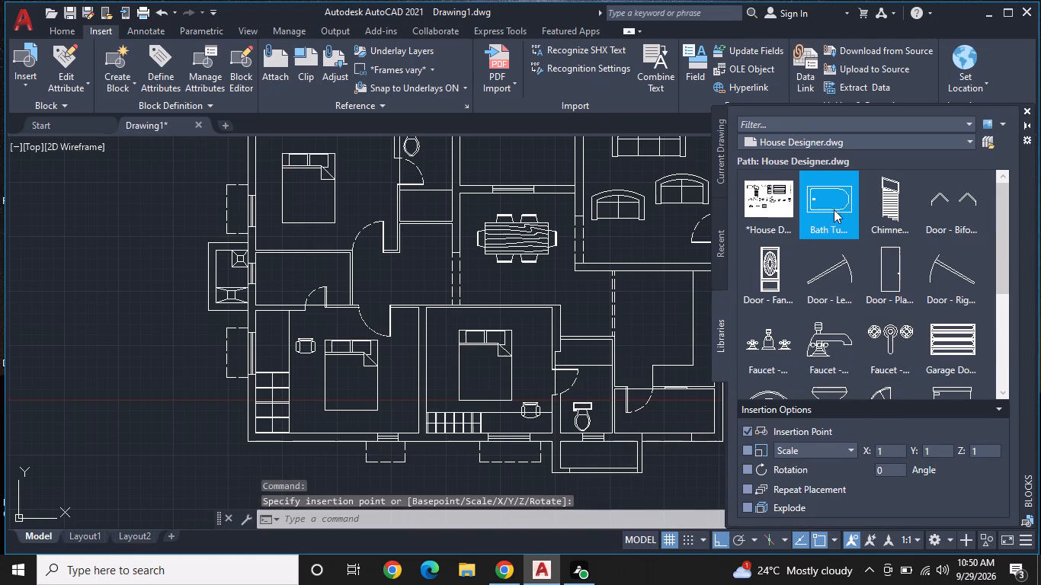
pyautogui.click(594, 371)
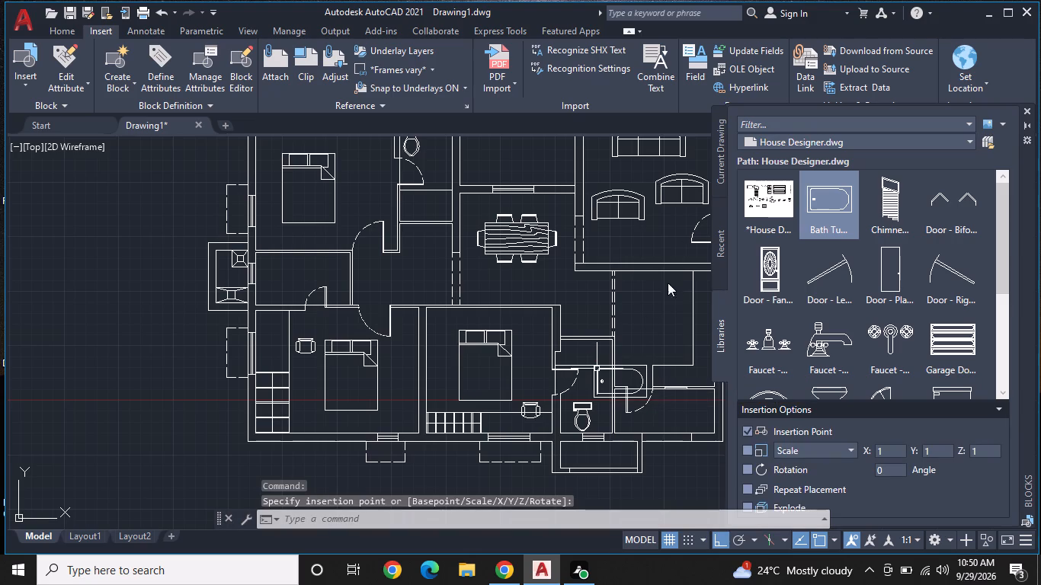
pyautogui.click(822, 194)
pyautogui.scroll(1, 517, 197)
pyautogui.moveTo(517, 198); pyautogui.dragTo(600, 318, button='middle')
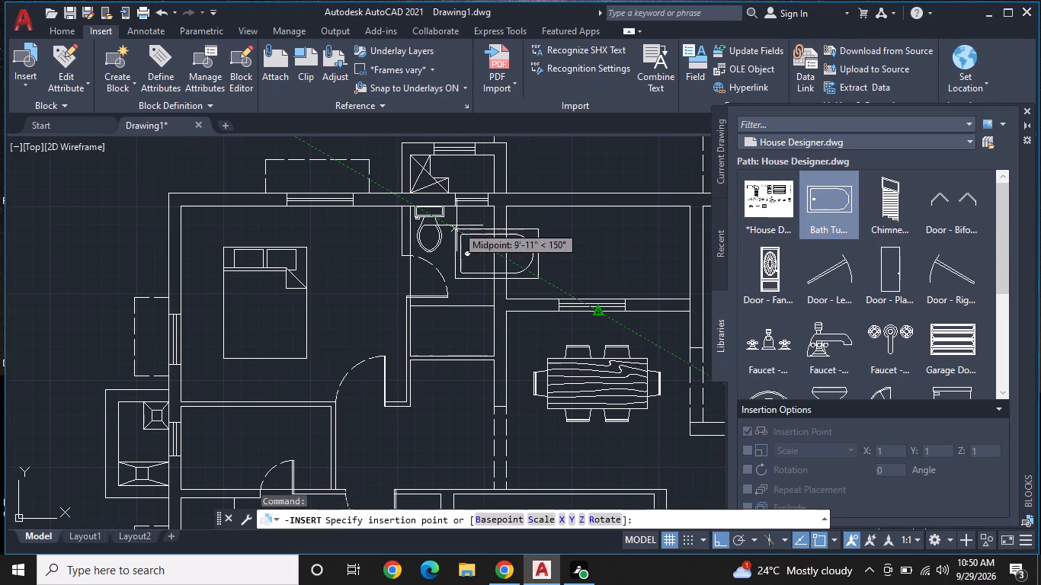
pyautogui.click(453, 225)
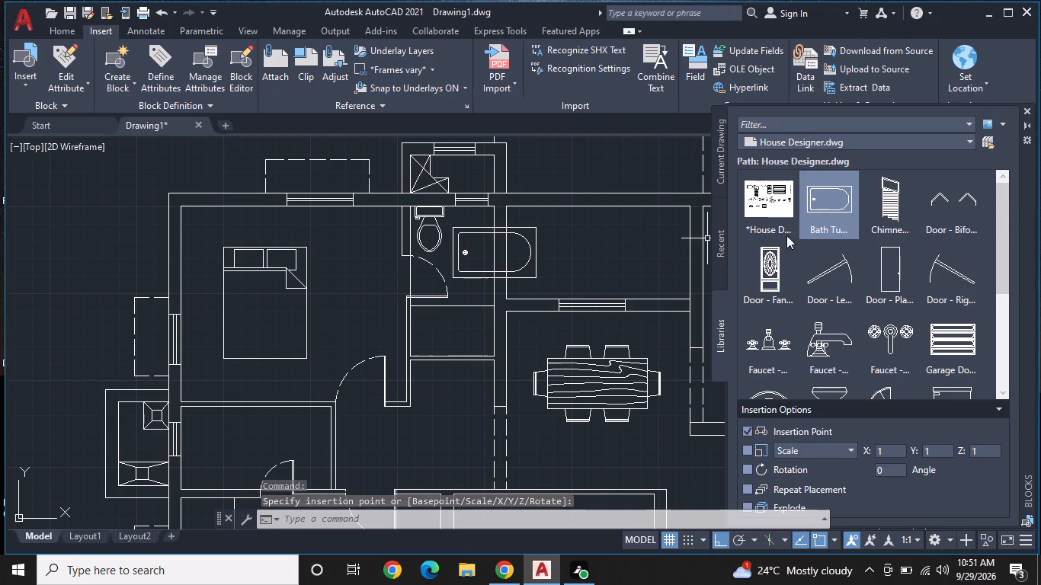
# Switch the block library back to Home - Space Planner.dwg and close the block library window.
pyautogui.scroll(1, 900, 214)
pyautogui.scroll(-4, 900, 214)
pyautogui.scroll(3, 900, 214)
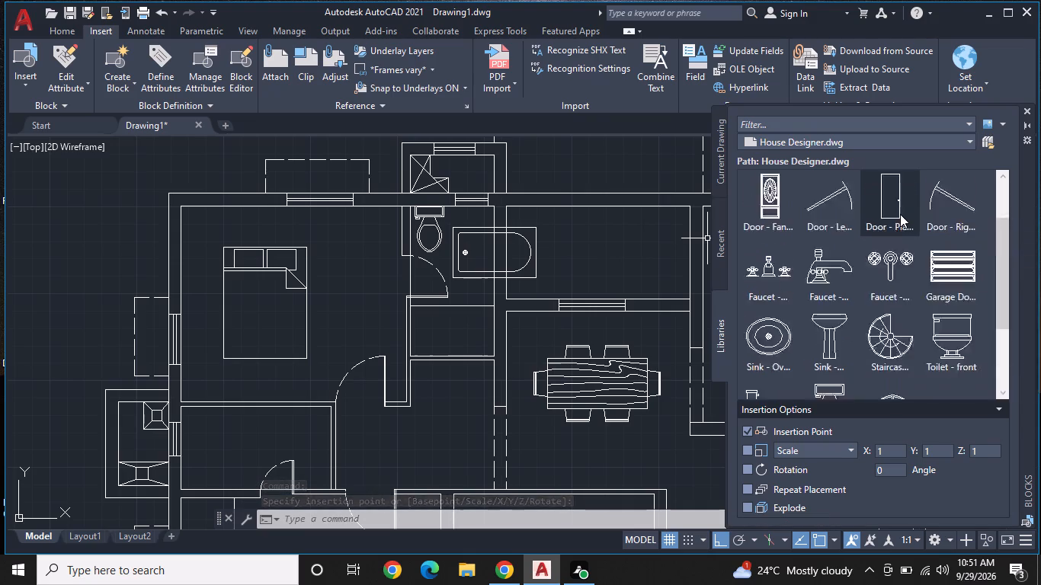
pyautogui.scroll(1, 900, 214)
pyautogui.click(927, 143)
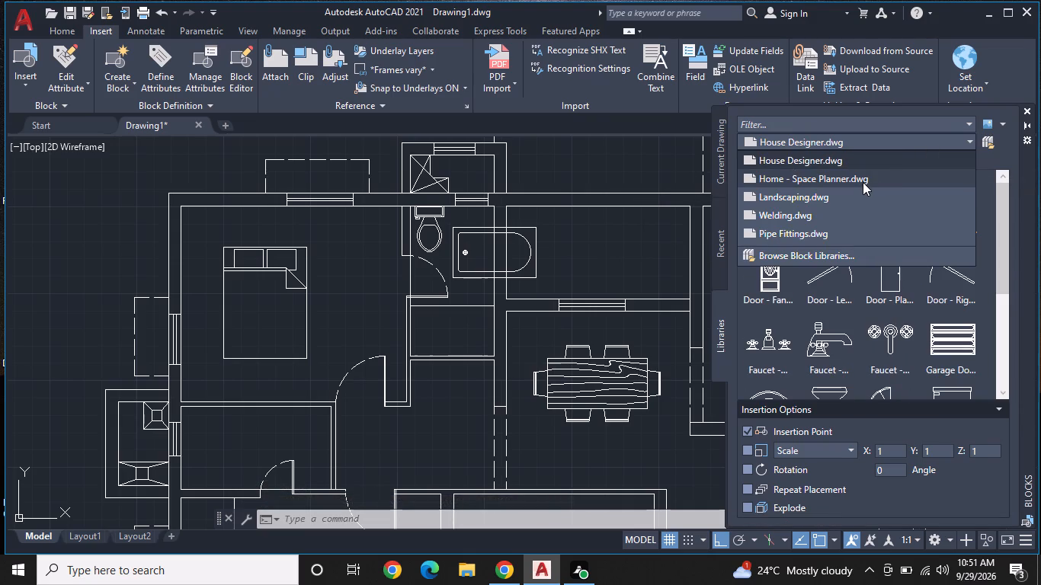
pyautogui.click(865, 174)
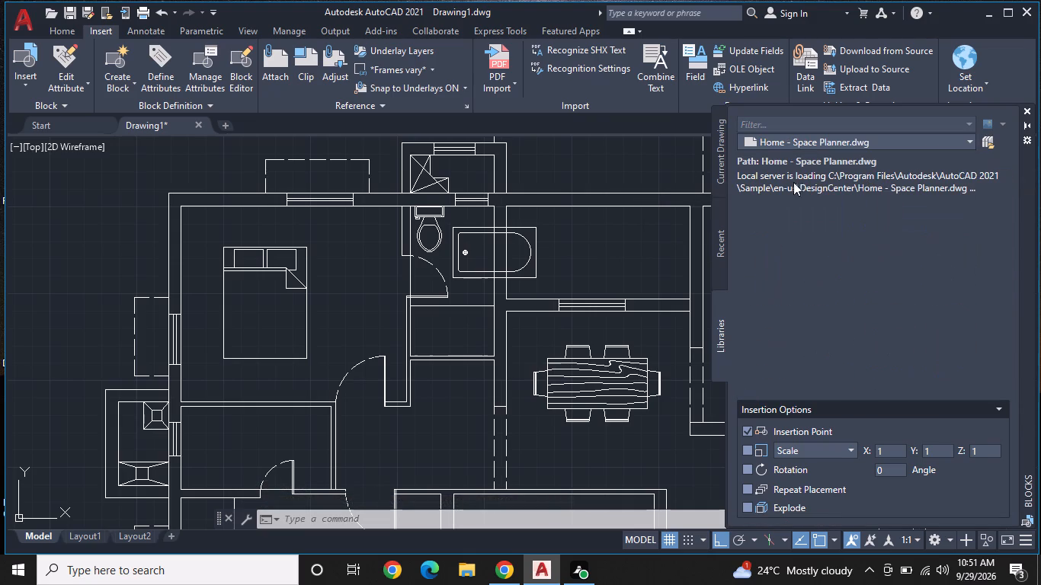
pyautogui.click(1023, 109)
# Insert two Chair - Desk blocks side by side in the room north of the dining set, first at its east end, the other further west.
pyautogui.click(19, 81)
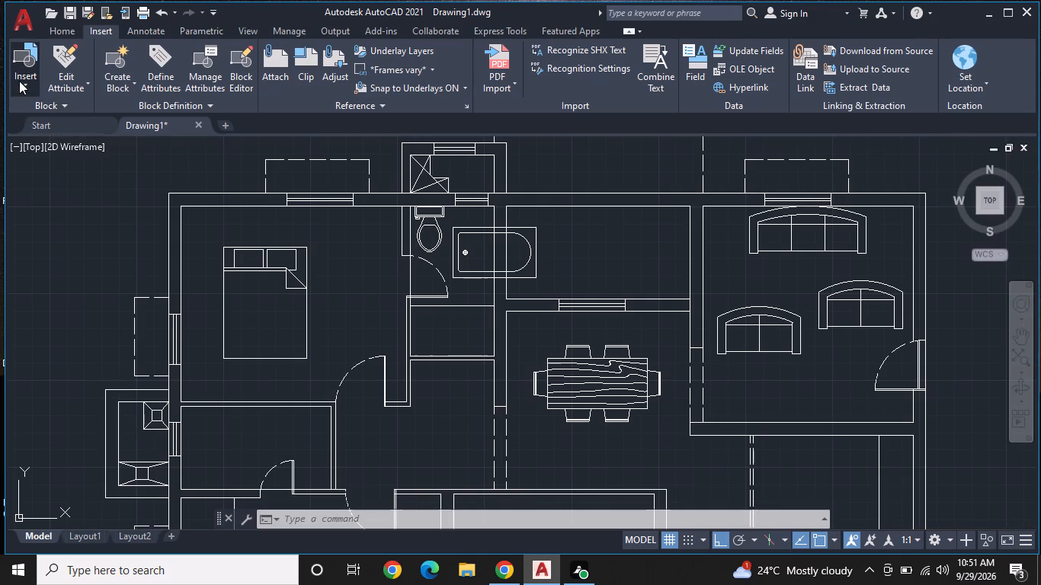
pyautogui.click(263, 139)
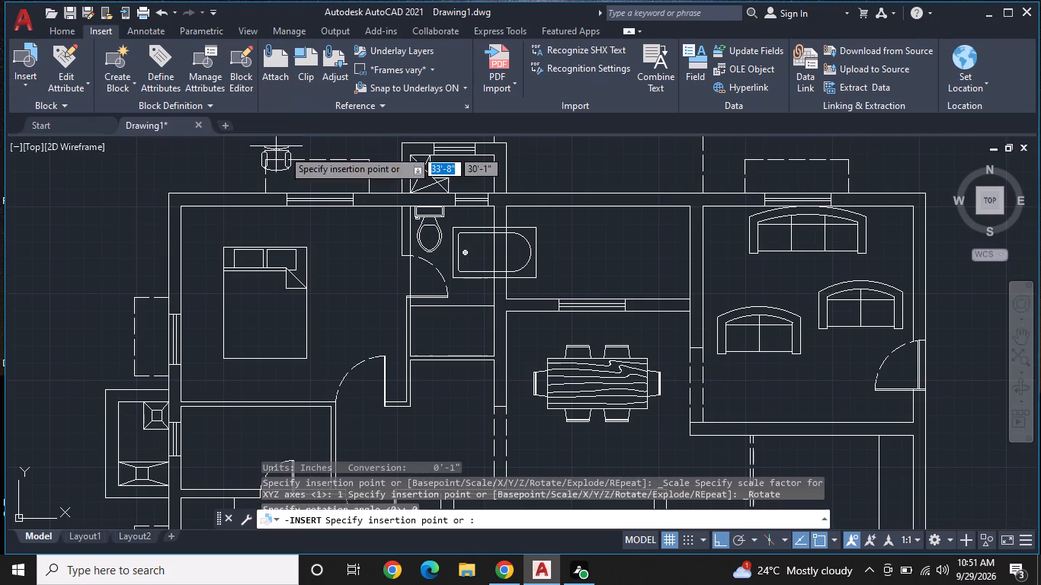
pyautogui.click(661, 248)
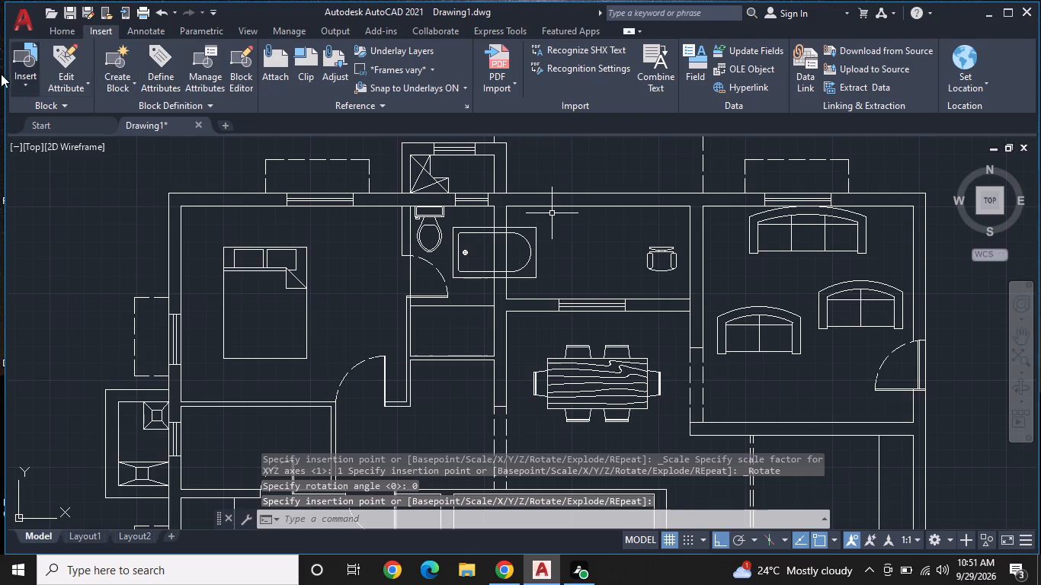
pyautogui.click(26, 72)
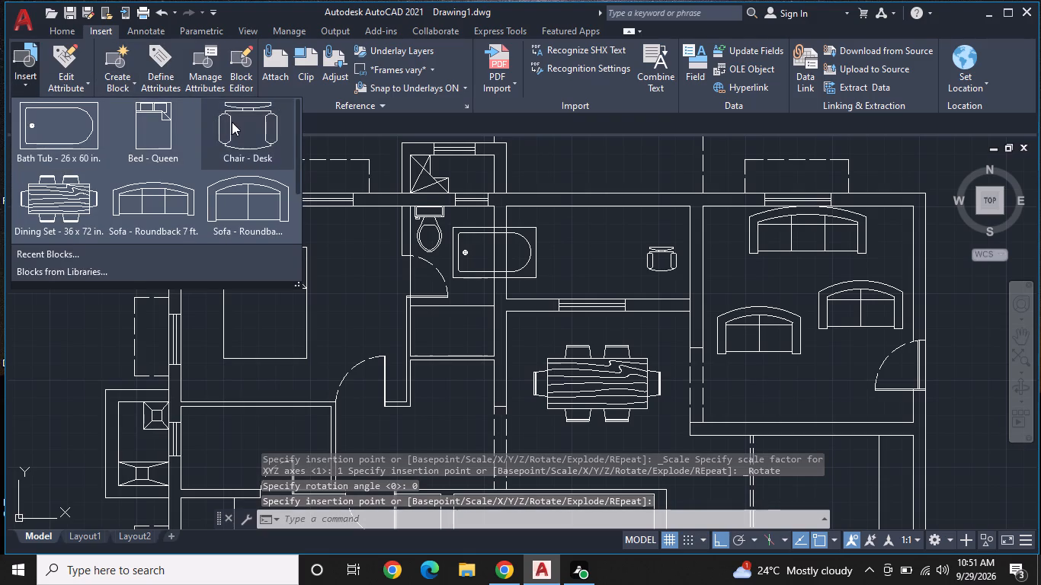
pyautogui.click(232, 122)
pyautogui.click(573, 242)
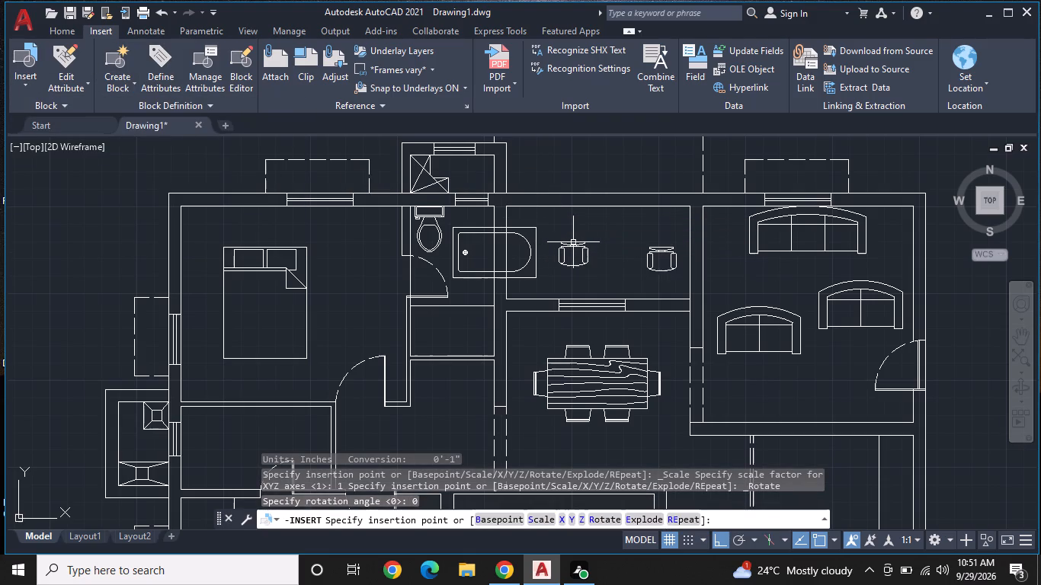
# Scale the north bathroom's bath tub down from its south-west corner to roughly half size so it fits west of the east wall.
pyautogui.moveTo(533, 241); pyautogui.dragTo(573, 188, button='middle')
pyautogui.scroll(1, 573, 188)
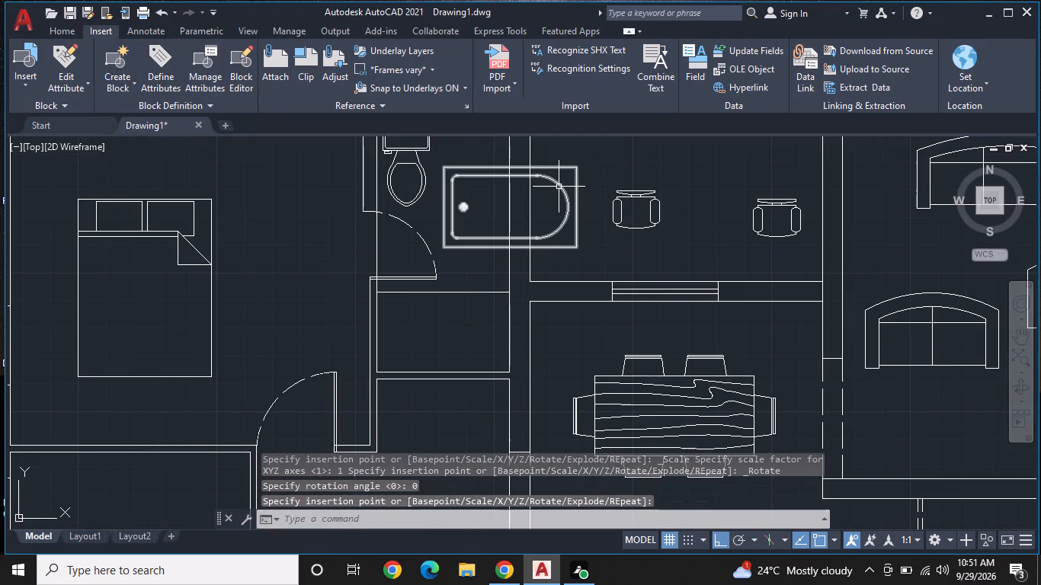
pyautogui.scroll(1, 484, 187)
pyautogui.scroll(-2, 484, 187)
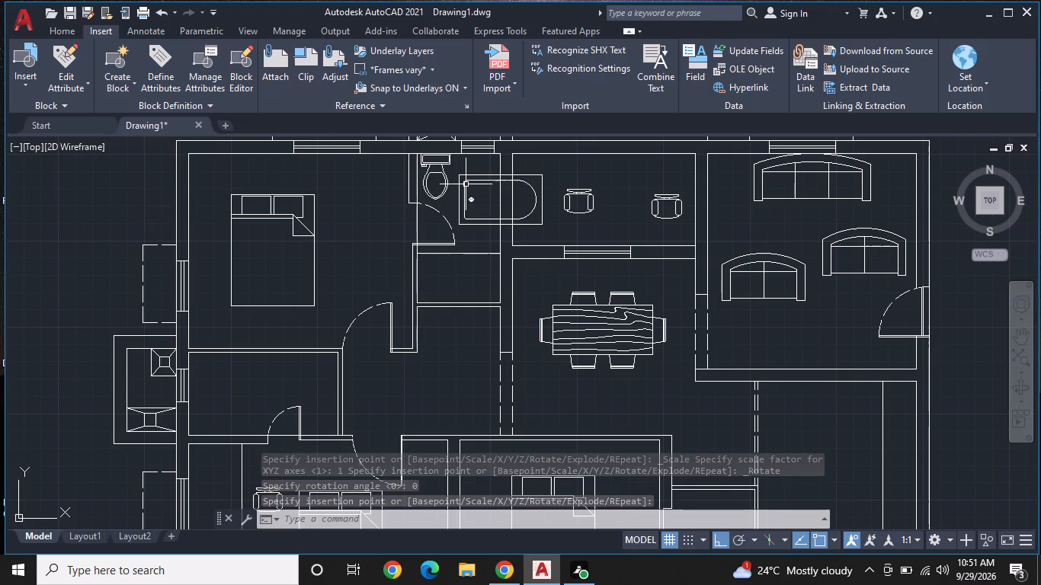
pyautogui.click(464, 184)
pyautogui.rightClick(465, 189)
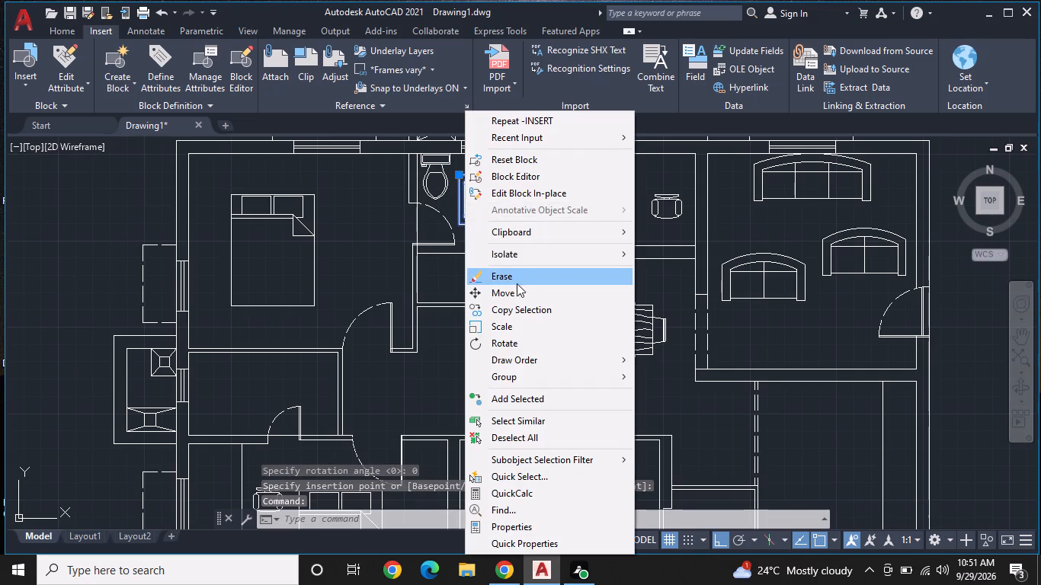
pyautogui.click(512, 327)
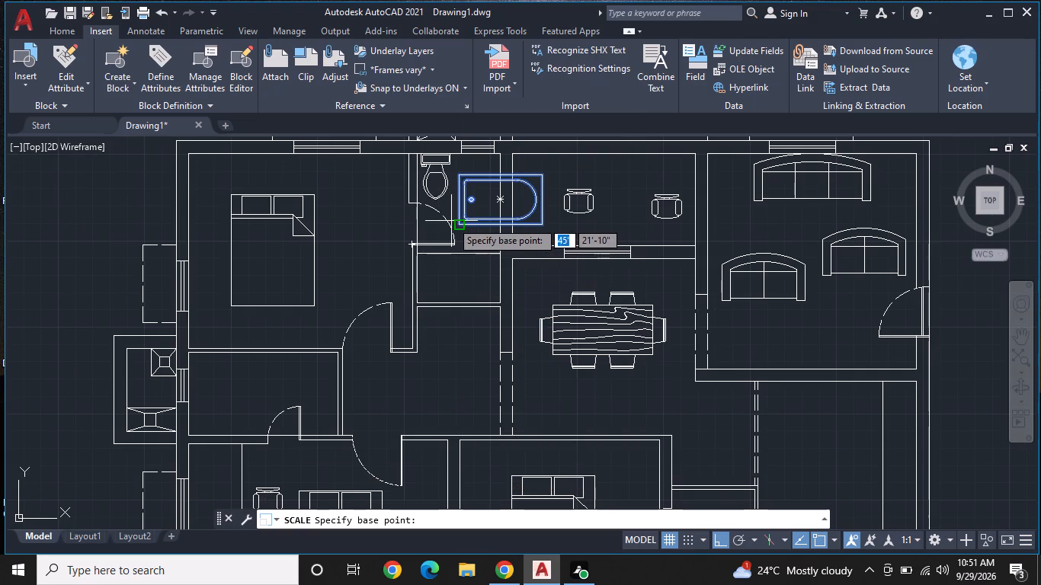
pyautogui.click(459, 222)
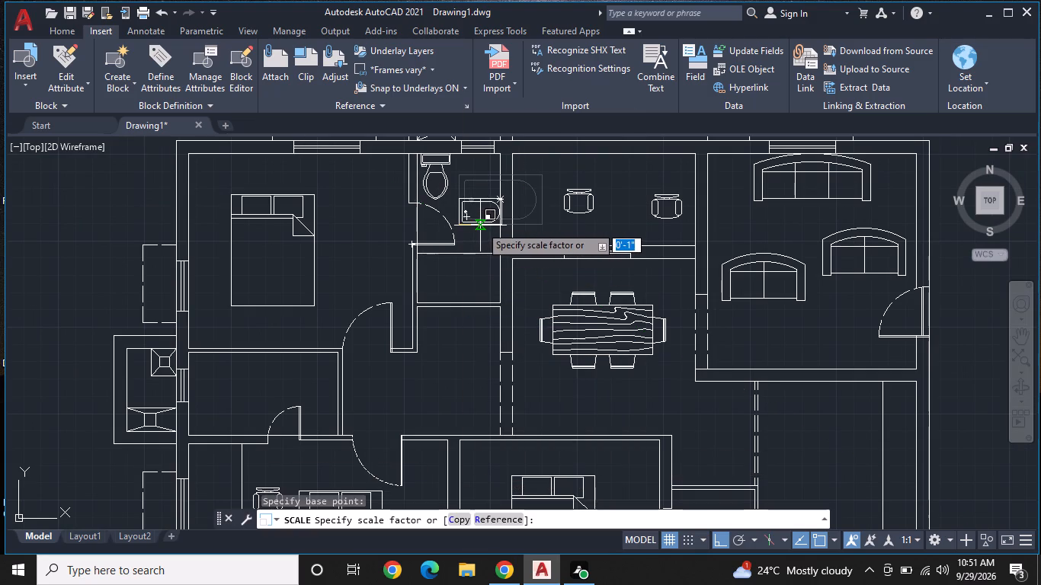
pyautogui.click(480, 225)
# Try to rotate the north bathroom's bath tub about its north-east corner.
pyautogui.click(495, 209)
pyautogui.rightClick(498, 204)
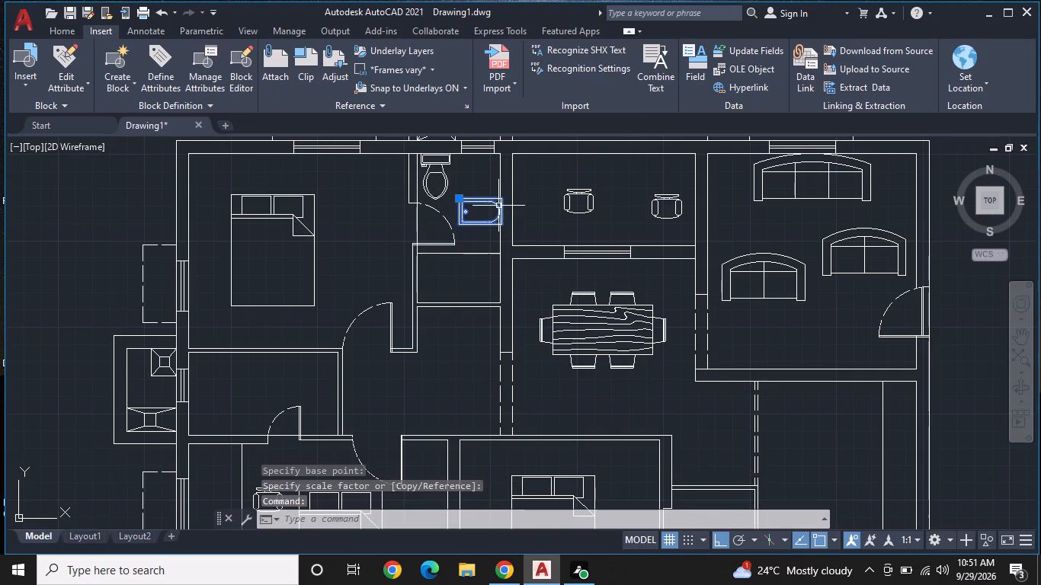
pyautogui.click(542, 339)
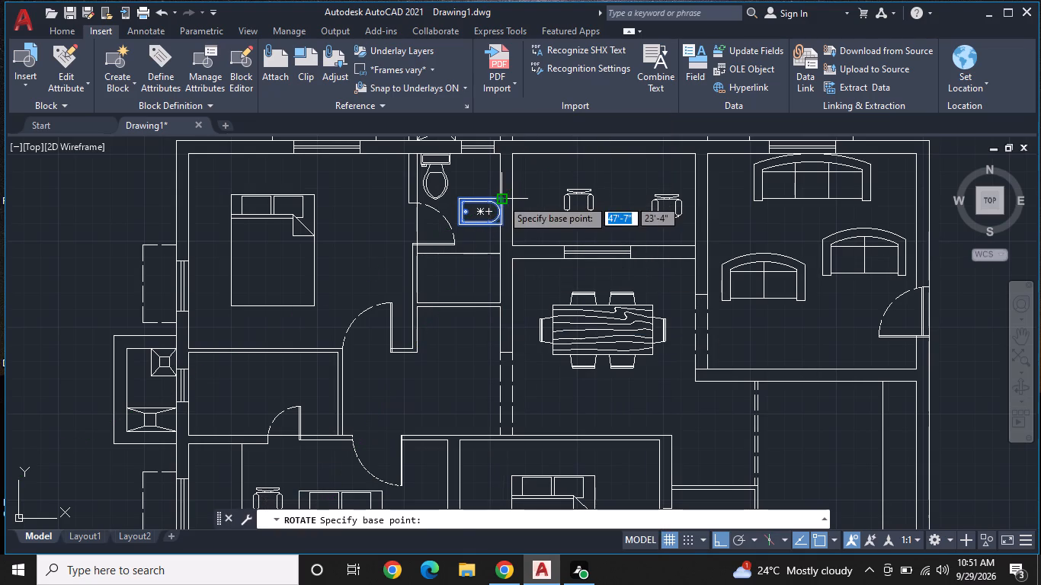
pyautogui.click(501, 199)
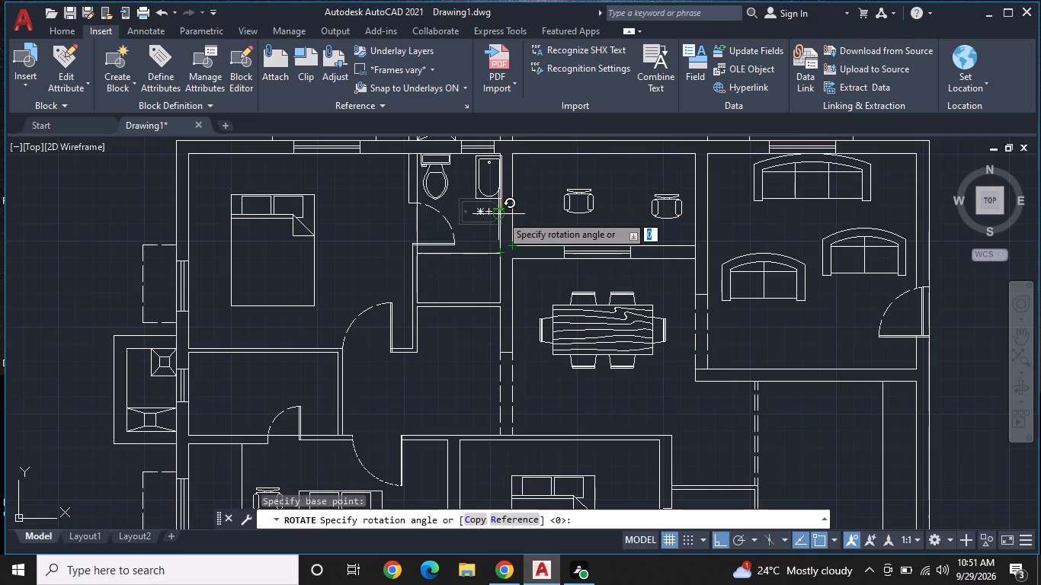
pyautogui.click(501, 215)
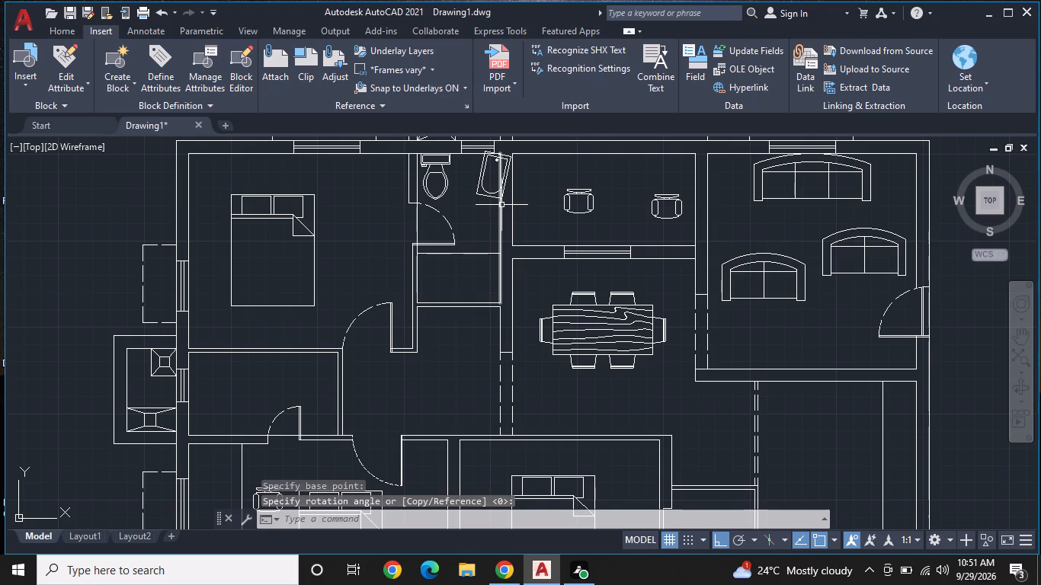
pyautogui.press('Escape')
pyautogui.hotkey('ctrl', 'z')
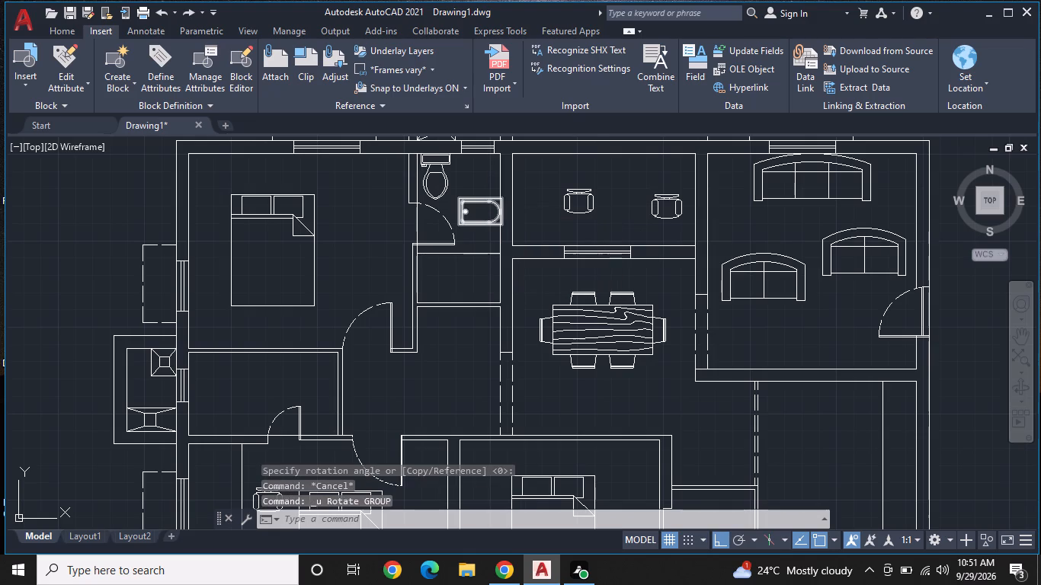
# Rotate the north bathroom's bath tub 270° about its south-east corner so it runs north-south with the drain at the north end.
pyautogui.scroll(1, 501, 205)
pyautogui.click(497, 203)
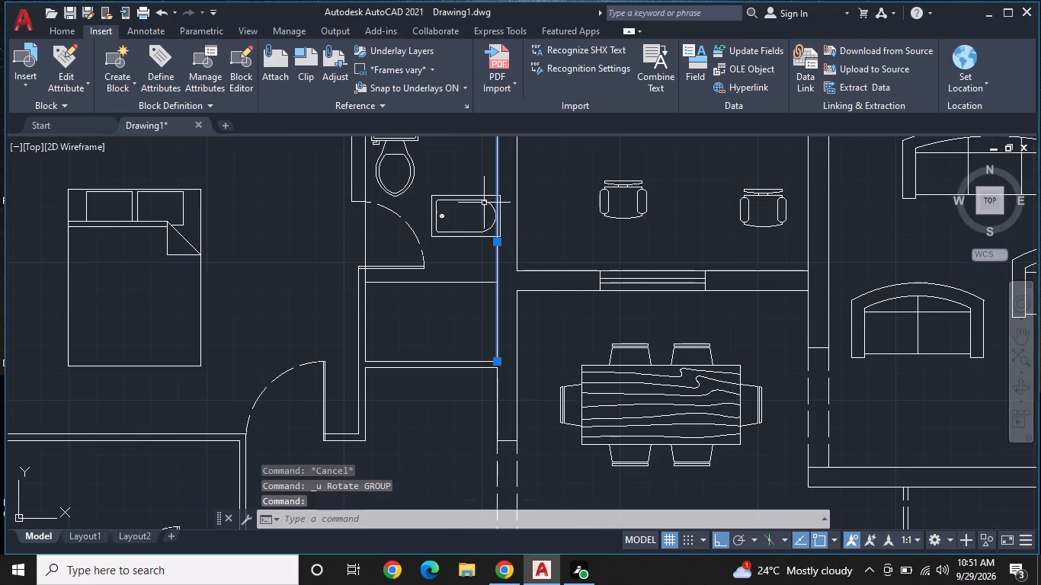
pyautogui.press('Escape')
pyautogui.click(479, 203)
pyautogui.rightClick(479, 200)
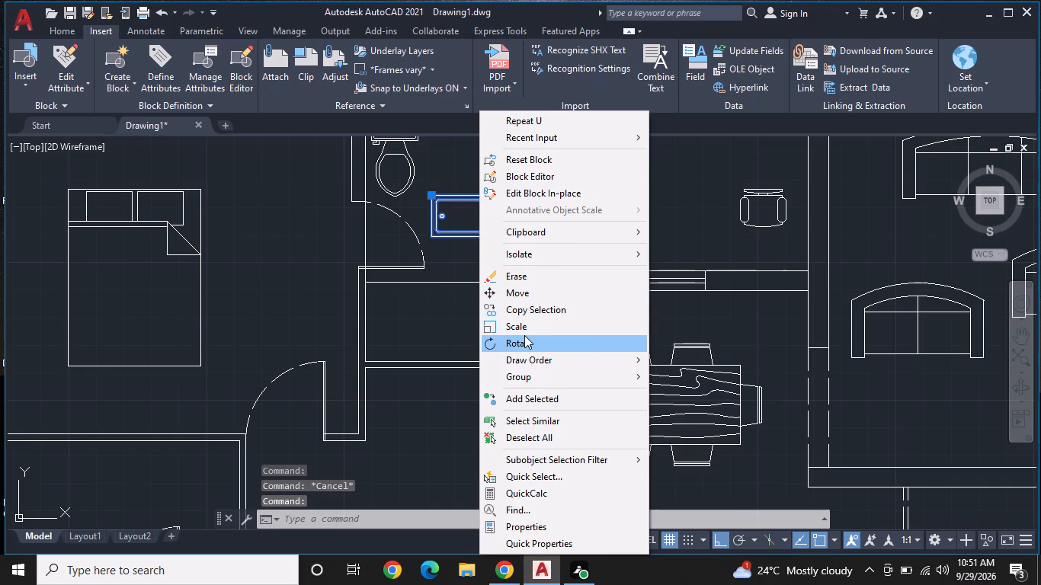
pyautogui.click(524, 335)
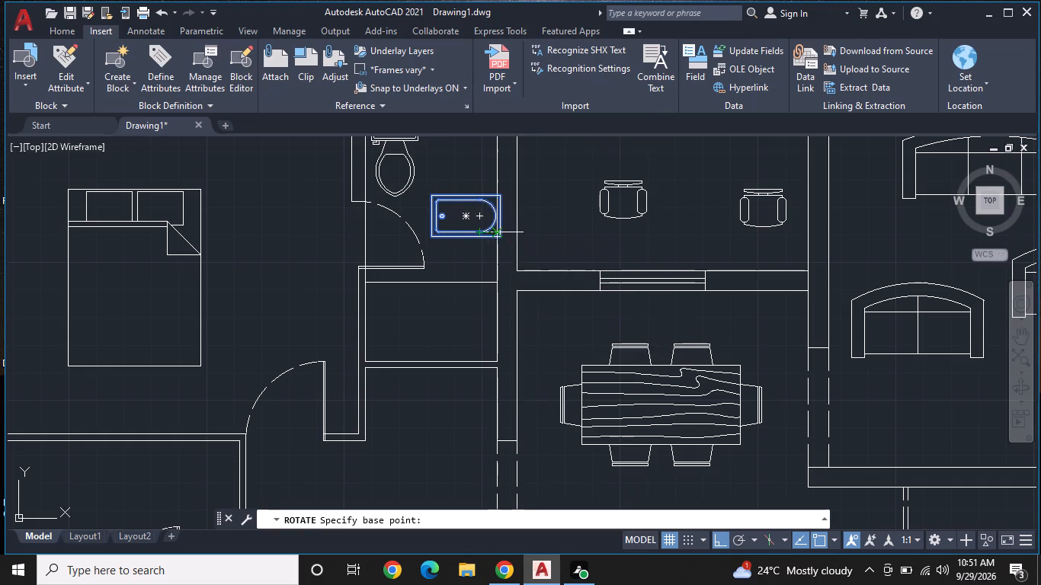
pyautogui.click(502, 240)
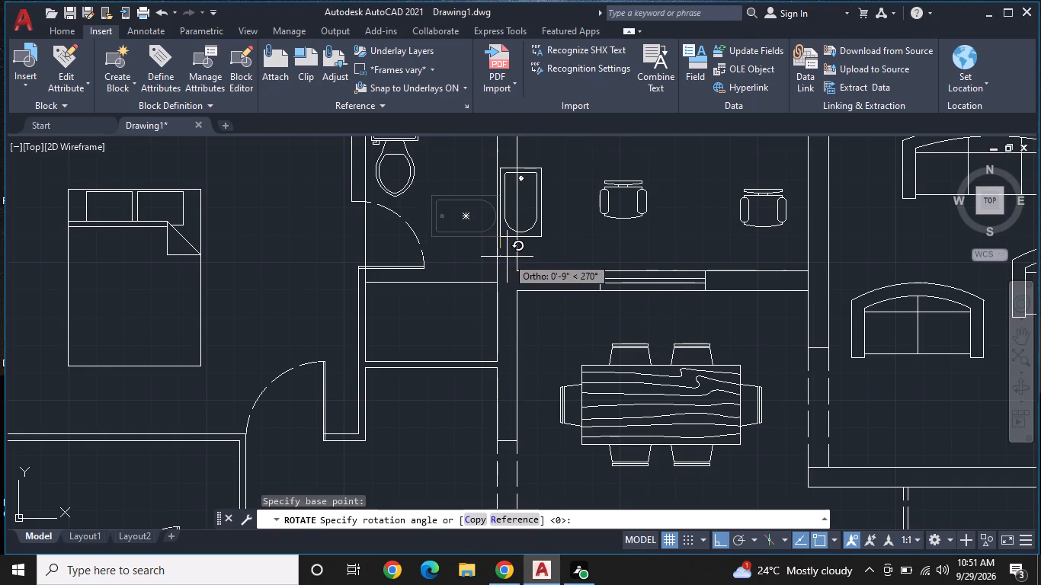
pyautogui.click(507, 257)
# Move the rotated bath tub by its insertion corner into the south-east corner of the north bathroom, against the east wall.
pyautogui.click(538, 231)
pyautogui.click(539, 216)
pyautogui.click(539, 209)
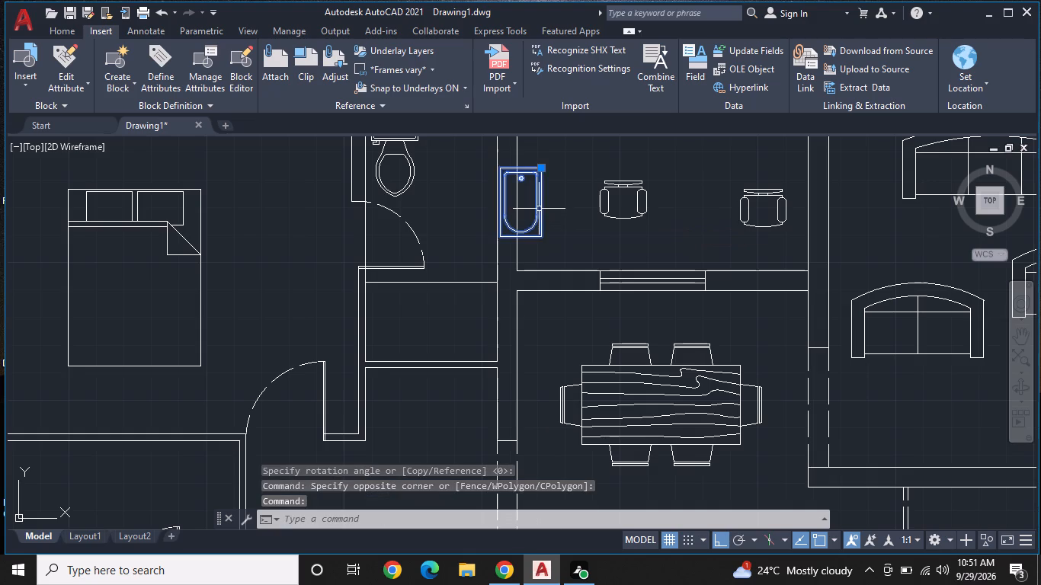
pyautogui.click(543, 168)
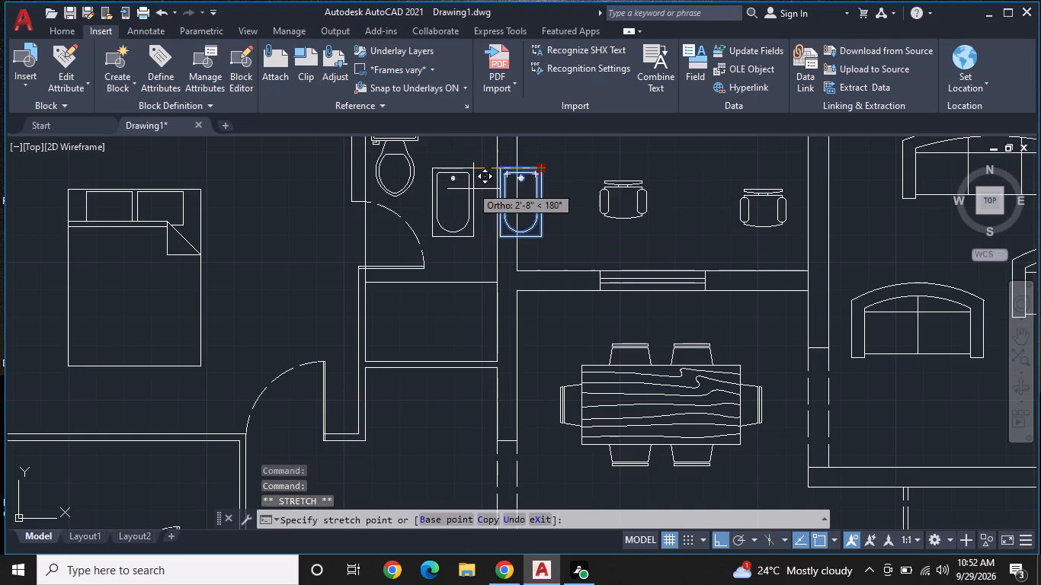
pyautogui.moveTo(478, 216); pyautogui.dragTo(450, 254, button='middle')
pyautogui.press('F8')
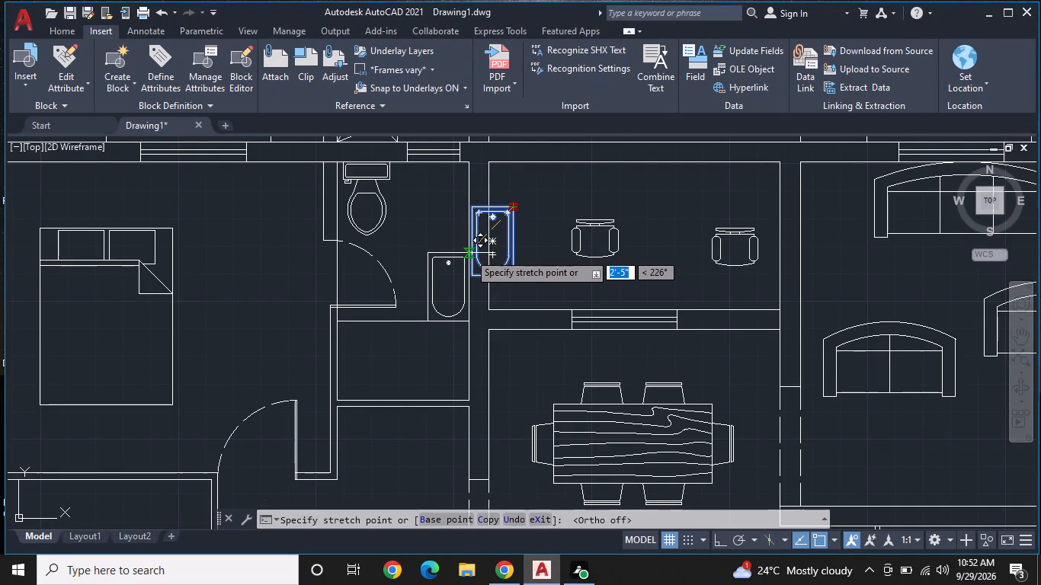
pyautogui.click(469, 253)
pyautogui.press('Escape')
# Rotate the south bathroom's toilet 180° about the north-east corner of its tank so the tank faces south.
pyautogui.scroll(-1, 491, 238)
pyautogui.moveTo(479, 254); pyautogui.dragTo(463, 152, button='middle')
pyautogui.moveTo(472, 275); pyautogui.dragTo(280, 113, button='middle')
pyautogui.moveTo(370, 238); pyautogui.dragTo(274, 201, button='middle')
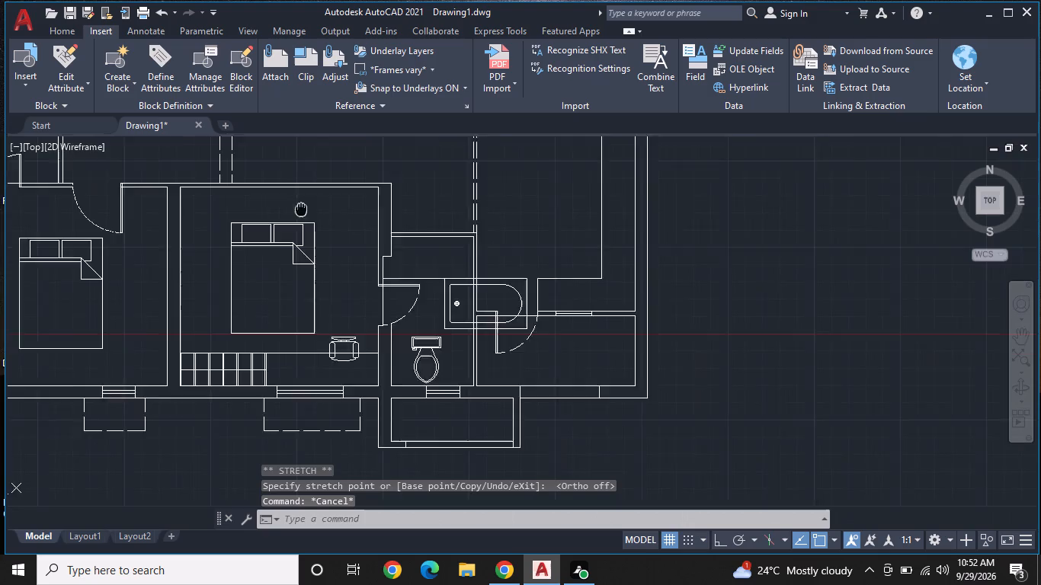
pyautogui.moveTo(274, 201); pyautogui.dragTo(251, 188, button='middle')
pyautogui.scroll(2, 330, 302)
pyautogui.moveTo(341, 312); pyautogui.dragTo(352, 257, button='middle')
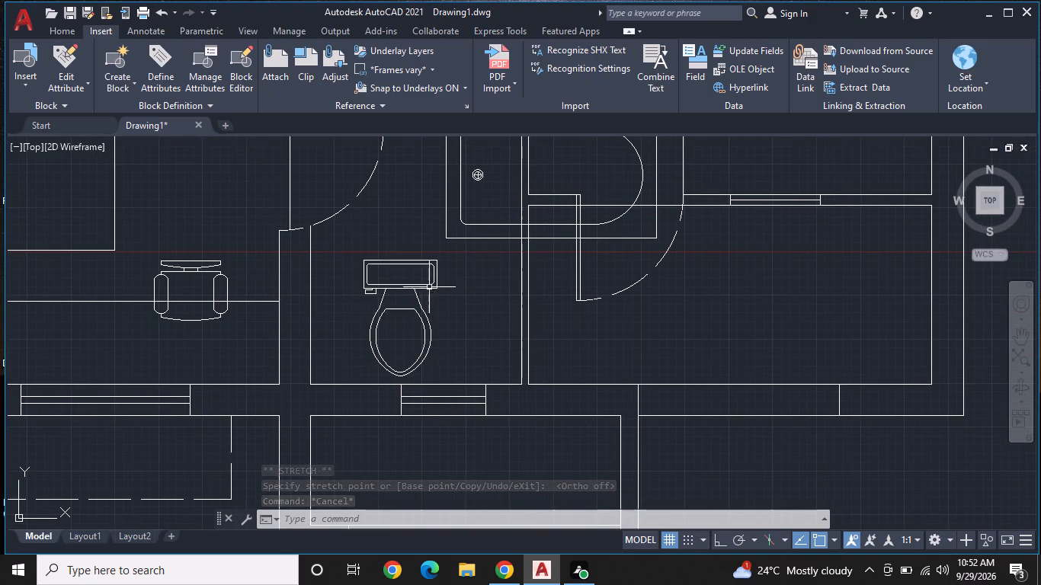
pyautogui.click(429, 287)
pyautogui.rightClick(428, 287)
pyautogui.click(483, 347)
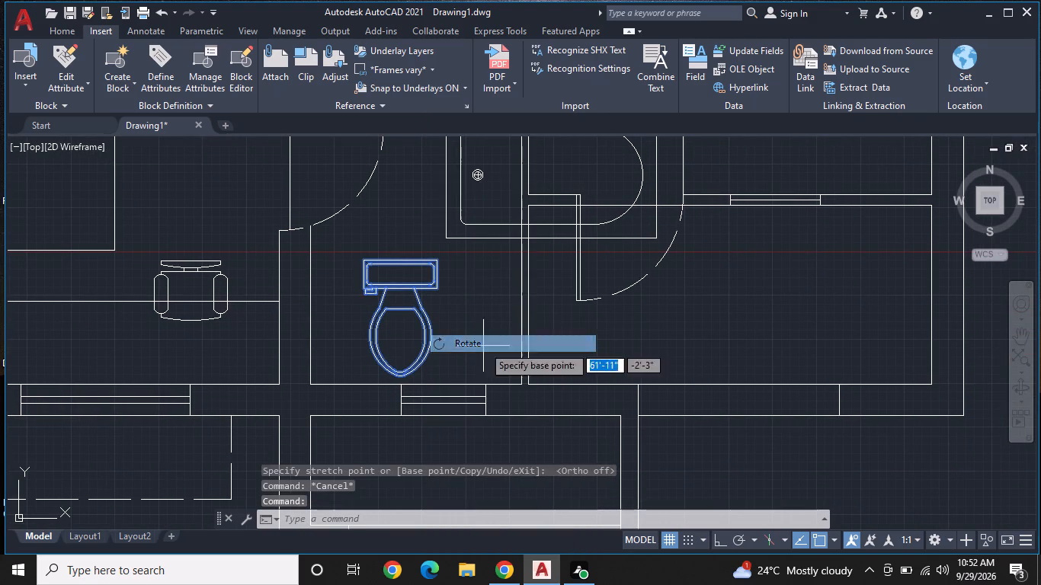
pyautogui.click(437, 259)
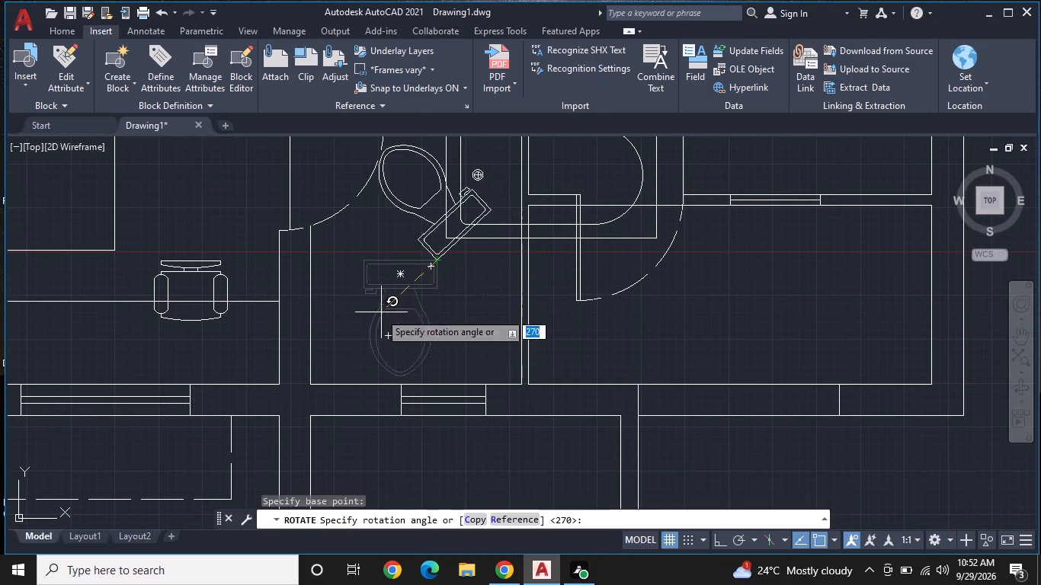
pyautogui.press('F8')
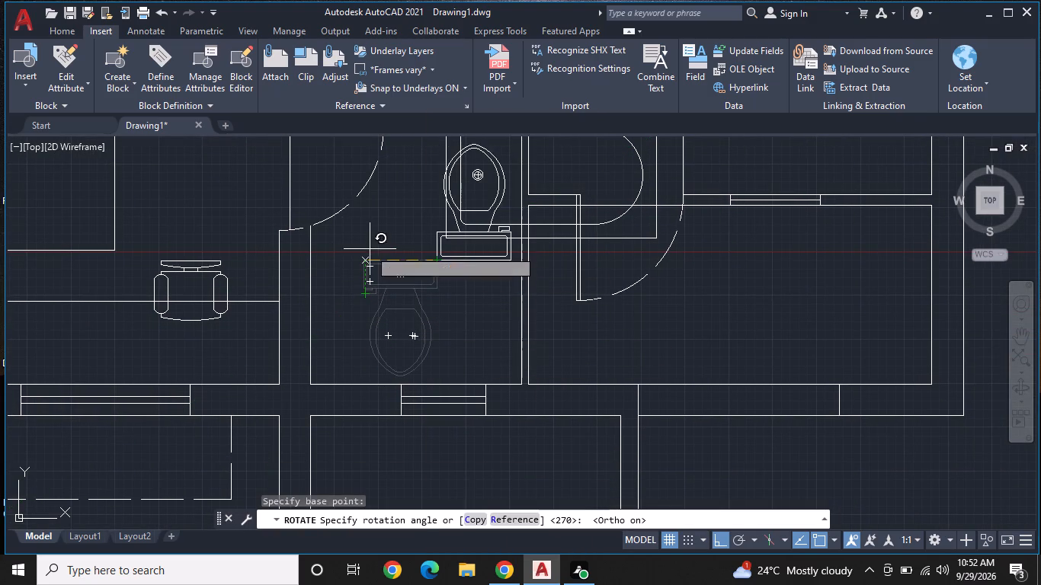
pyautogui.click(378, 245)
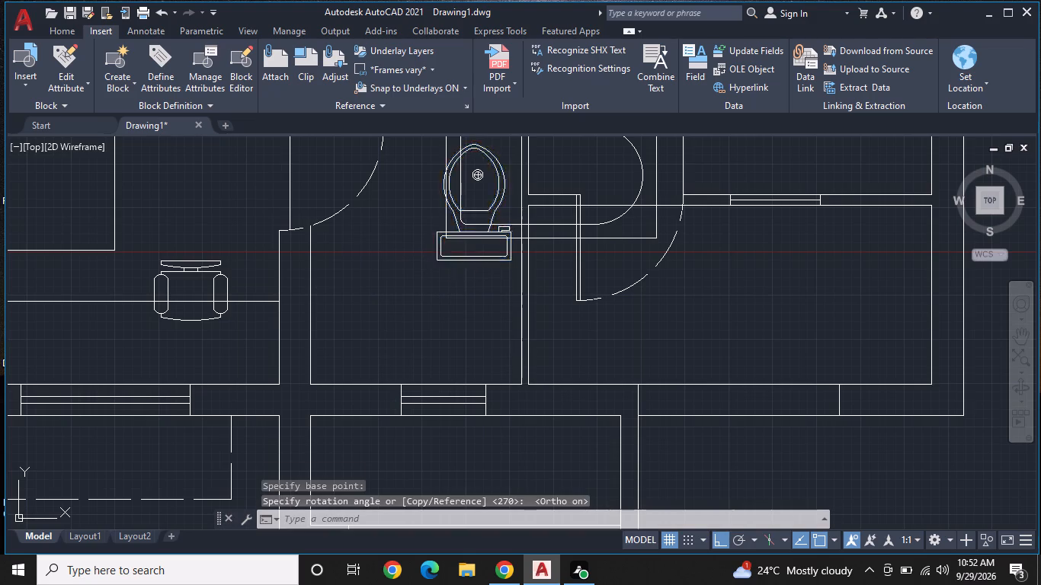
# Move the rotated toilet so its tank sits against the south wall of the south bathroom, near the west wall.
pyautogui.click(453, 259)
pyautogui.click(474, 261)
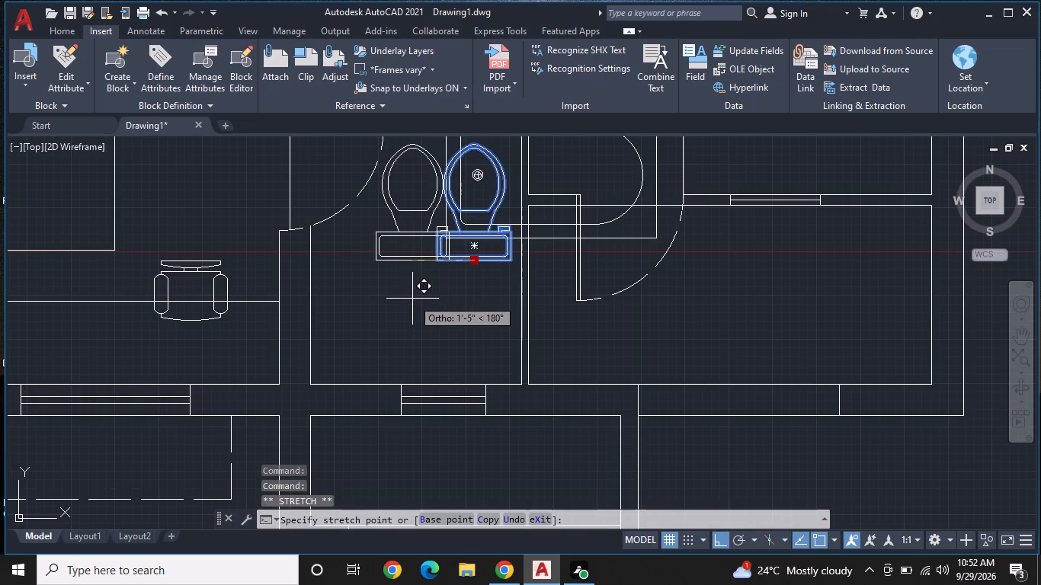
pyautogui.press('F8')
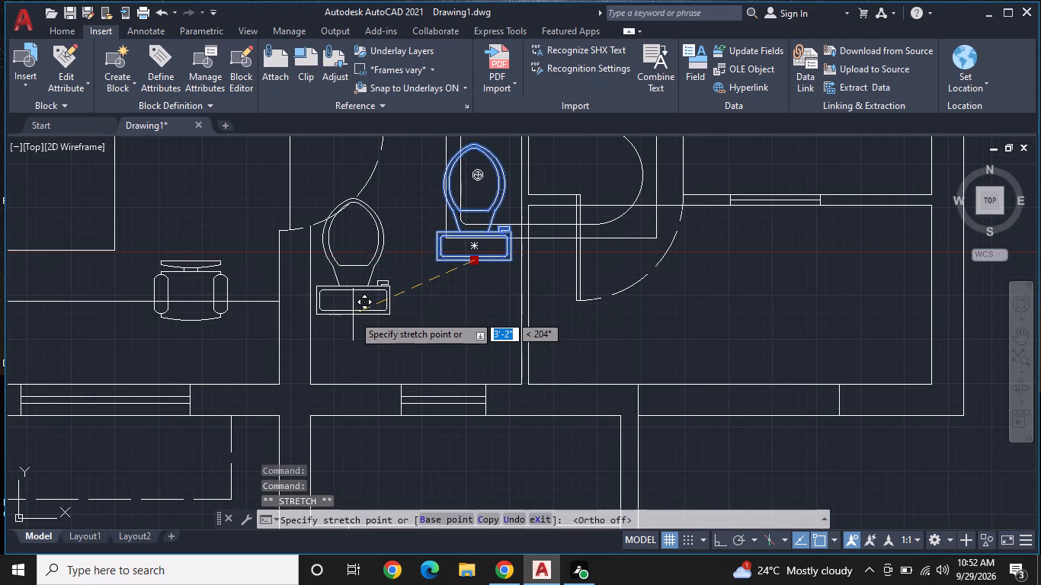
pyautogui.moveTo(351, 315); pyautogui.dragTo(367, 277, button='middle')
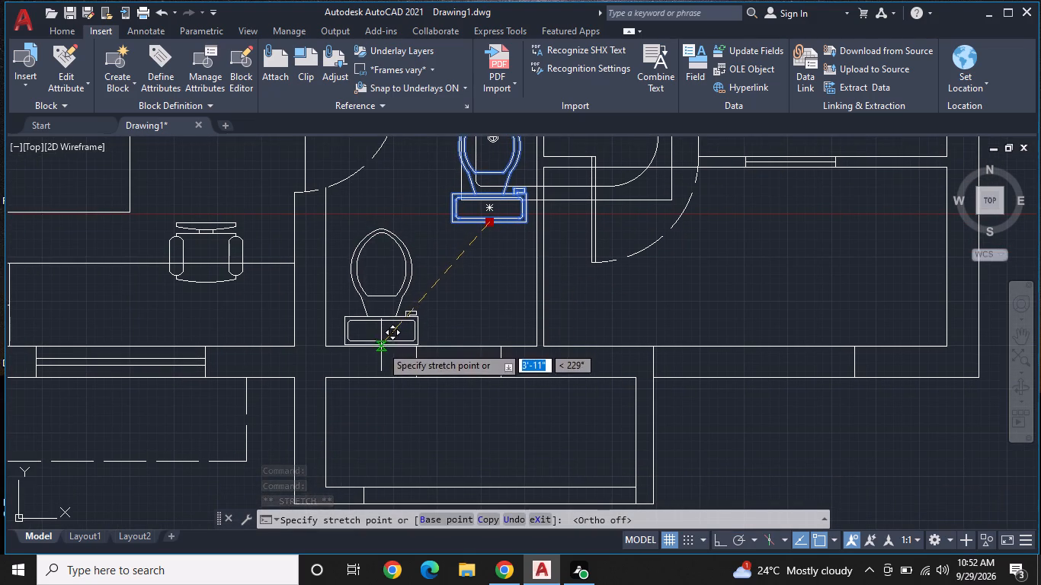
pyautogui.click(380, 341)
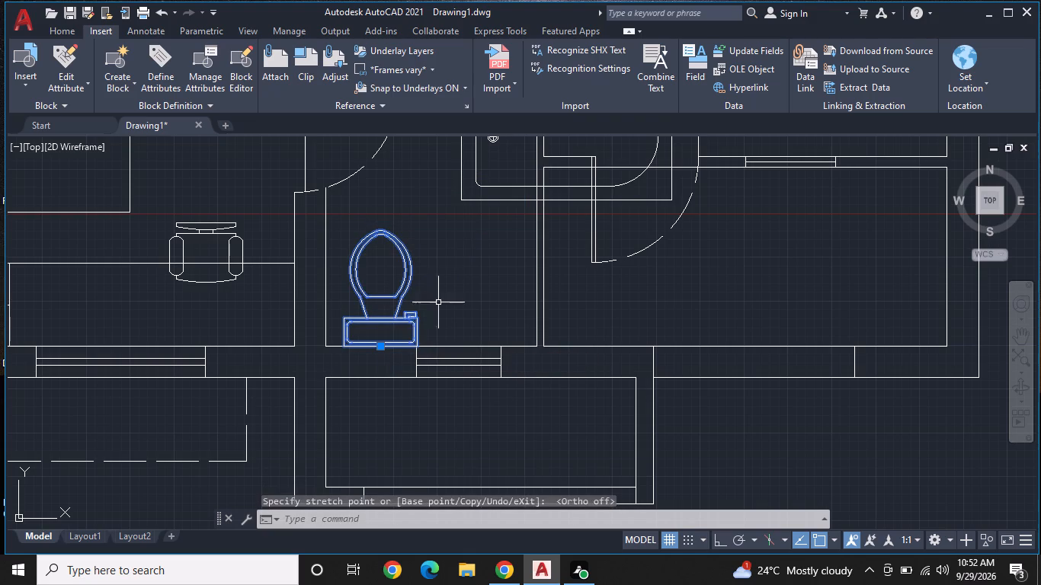
pyautogui.moveTo(472, 263); pyautogui.dragTo(376, 328, button='middle')
pyautogui.press('Escape')
# Scale the south bathroom's bath tub down about its south-west corner to roughly a third of its size.
pyautogui.click(410, 251)
pyautogui.rightClick(399, 252)
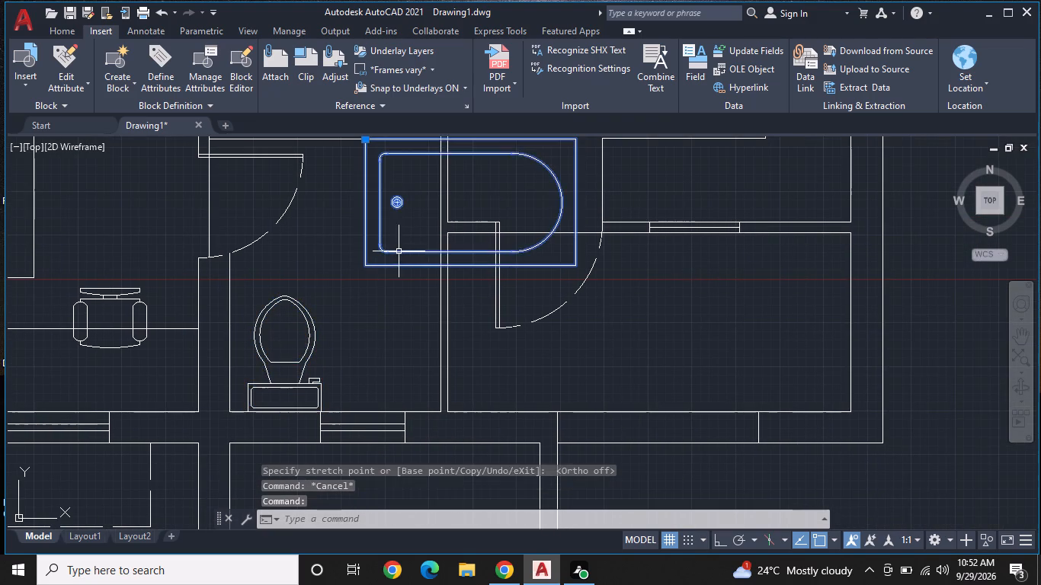
pyautogui.click(446, 328)
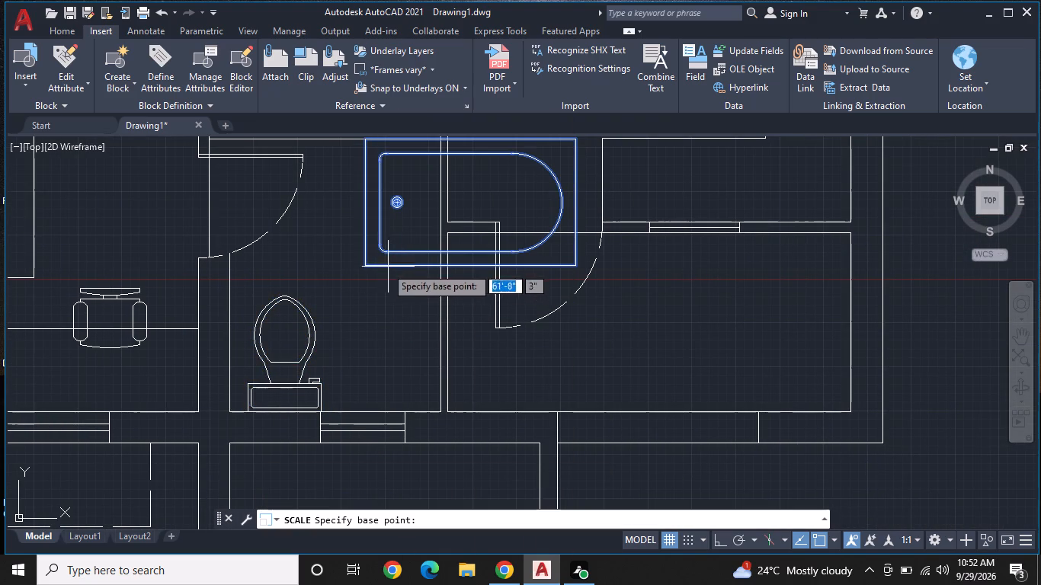
pyautogui.click(365, 265)
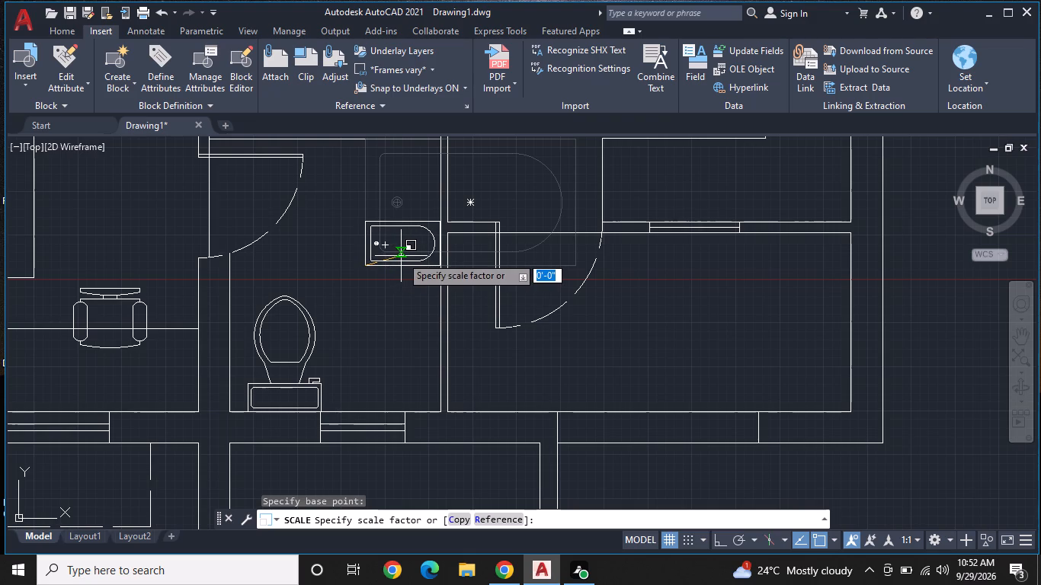
pyautogui.click(401, 256)
# Rotate the scaled bath tub 90° about its south-west corner so it runs north-south with the drain at the south end.
pyautogui.click(376, 240)
pyautogui.rightClick(376, 240)
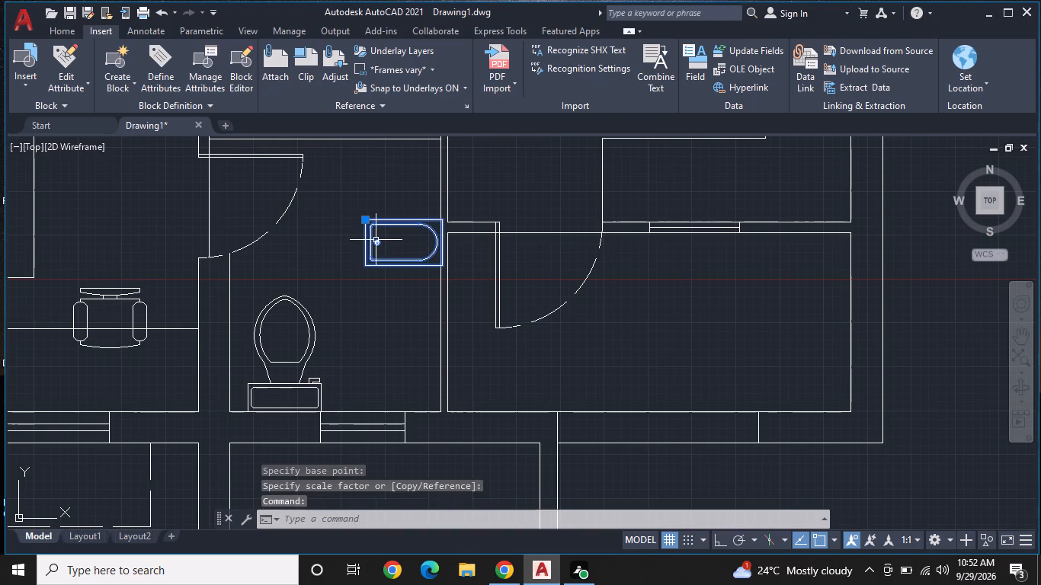
pyautogui.click(424, 344)
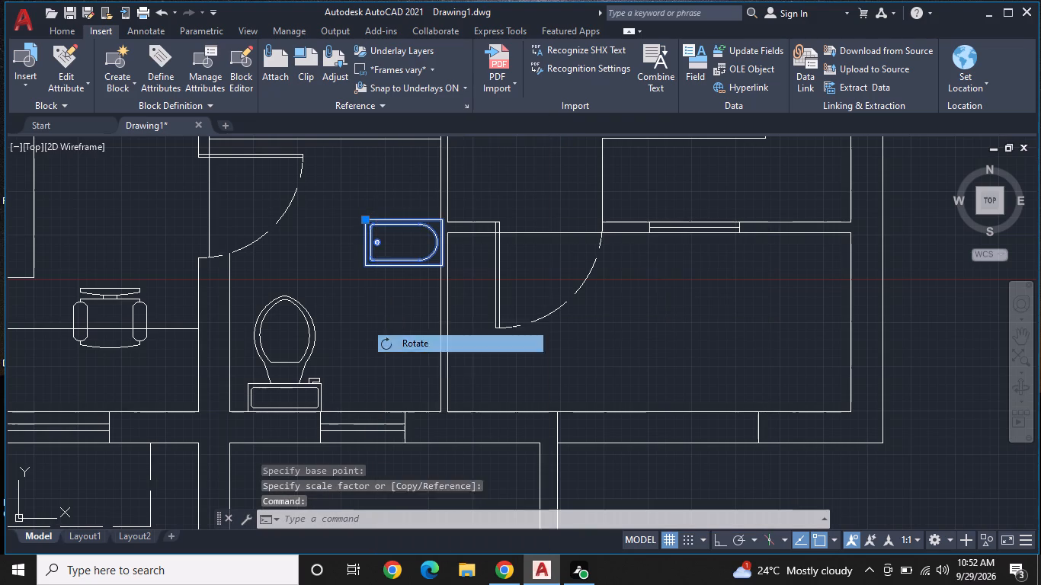
pyautogui.click(364, 270)
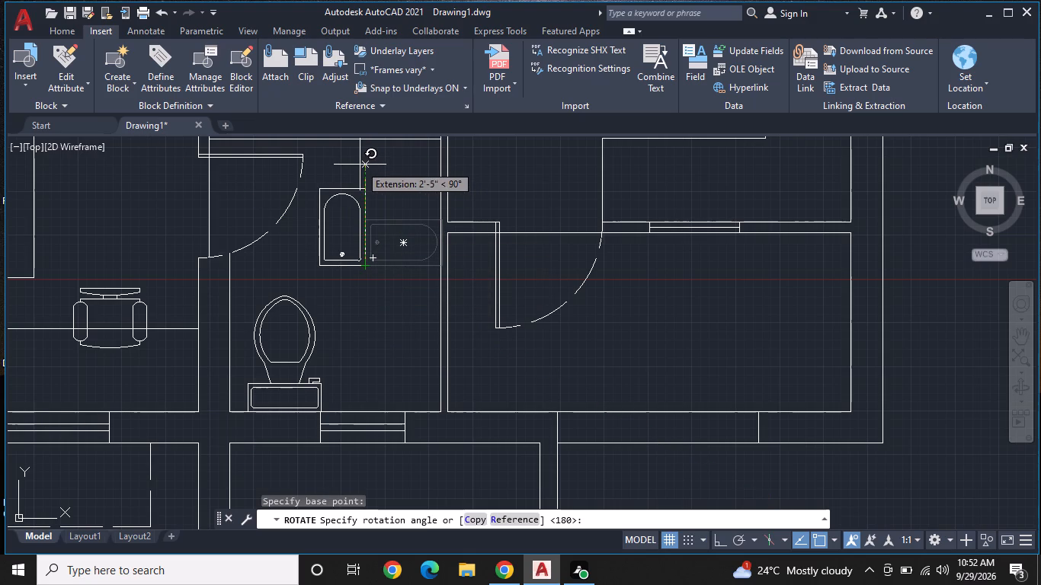
pyautogui.click(359, 165)
# Move the rotated bath tub by its south-east corner against the east wall of the south bathroom, near the north-east corner.
pyautogui.click(360, 236)
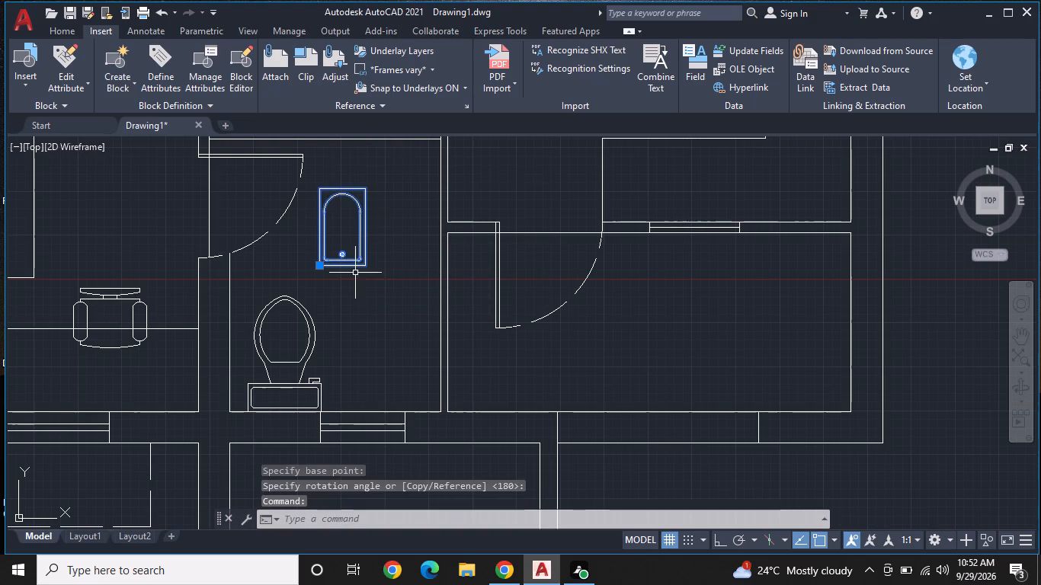
pyautogui.rightClick(372, 272)
pyautogui.click(432, 291)
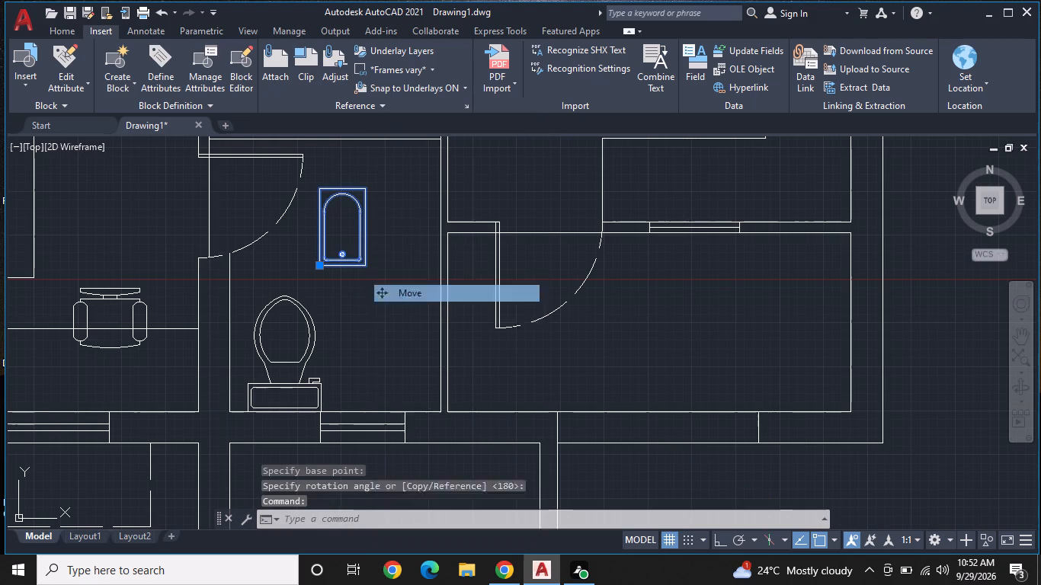
pyautogui.click(360, 268)
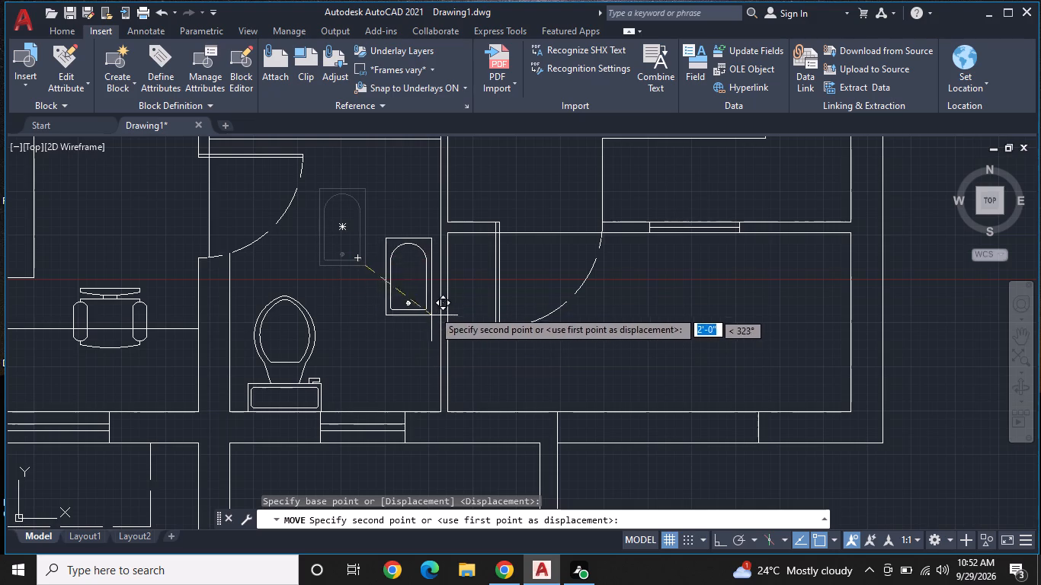
pyautogui.click(437, 217)
pyautogui.press('Escape')
# Rotate the western two-seat sofa in the living room 90° about its south-east corner so its back faces west.
pyautogui.scroll(-1, 433, 251)
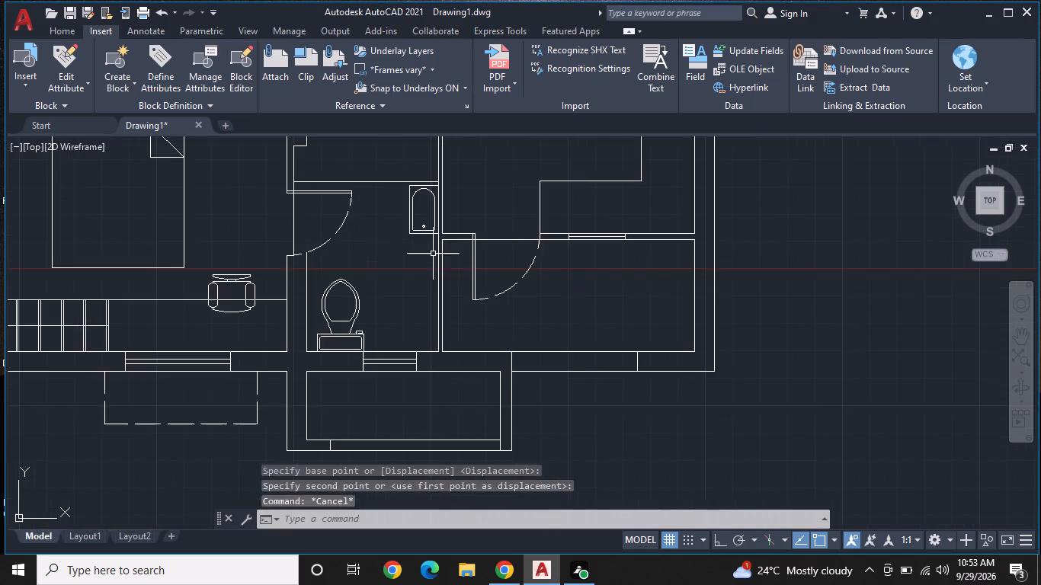
pyautogui.moveTo(431, 264); pyautogui.dragTo(527, 408, button='middle')
pyautogui.scroll(-1, 485, 288)
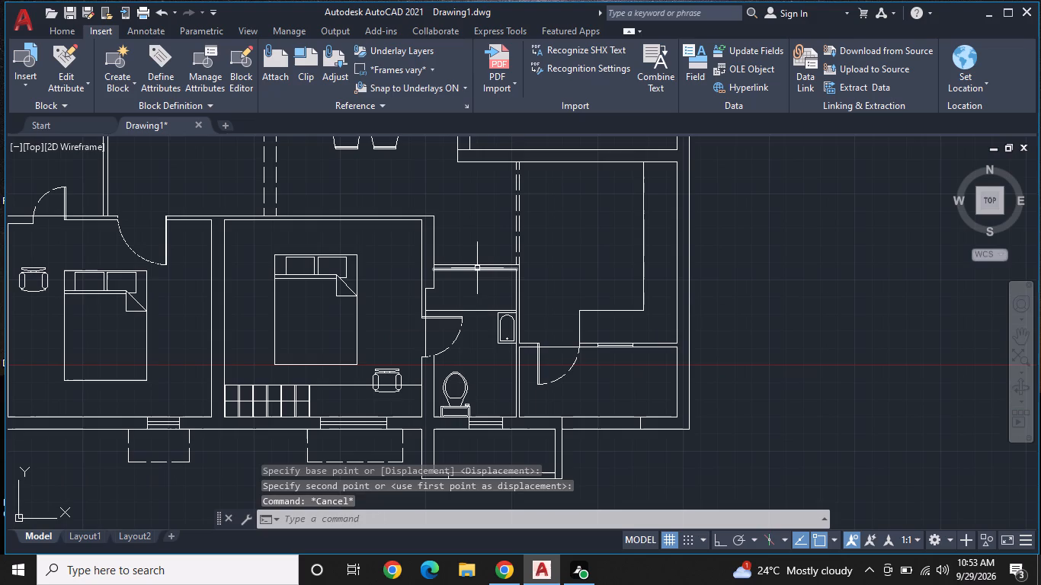
pyautogui.moveTo(478, 244); pyautogui.dragTo(363, 351, button='middle')
pyautogui.scroll(-1, 386, 299)
pyautogui.moveTo(428, 232); pyautogui.dragTo(388, 318, button='middle')
pyautogui.scroll(2, 388, 318)
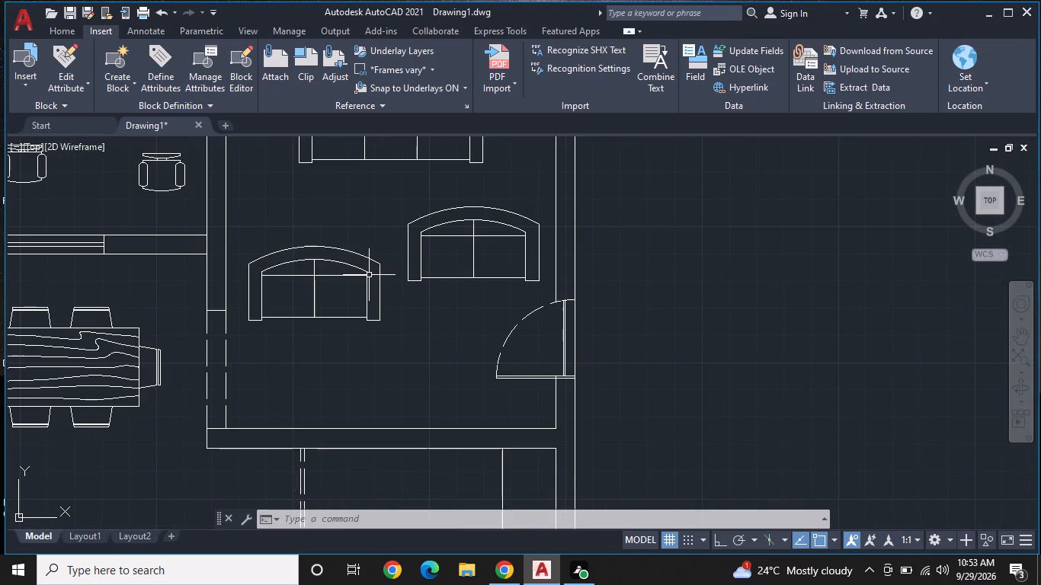
pyautogui.click(369, 275)
pyautogui.click(364, 271)
pyautogui.rightClick(364, 271)
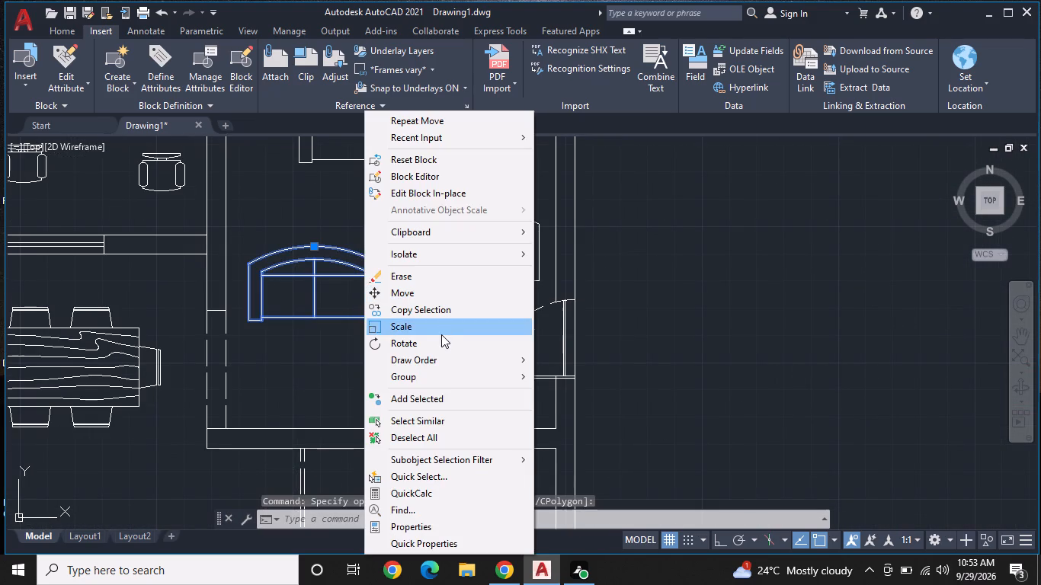
pyautogui.click(436, 338)
pyautogui.click(385, 324)
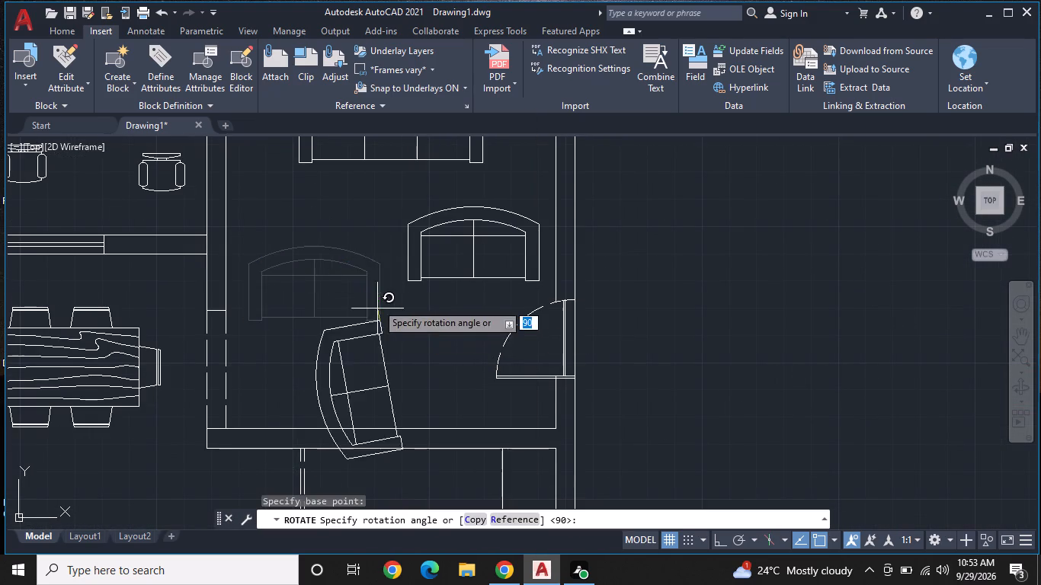
pyautogui.press('F8')
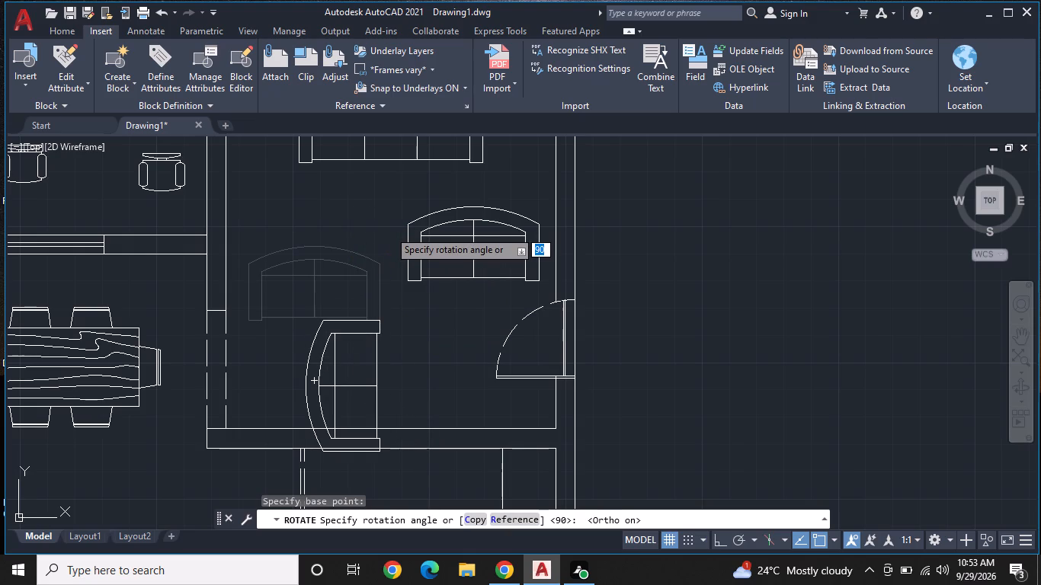
pyautogui.click(383, 230)
# Move the rotated two-seat sofa by the midpoint of its back against the living room's west wall.
pyautogui.click(378, 322)
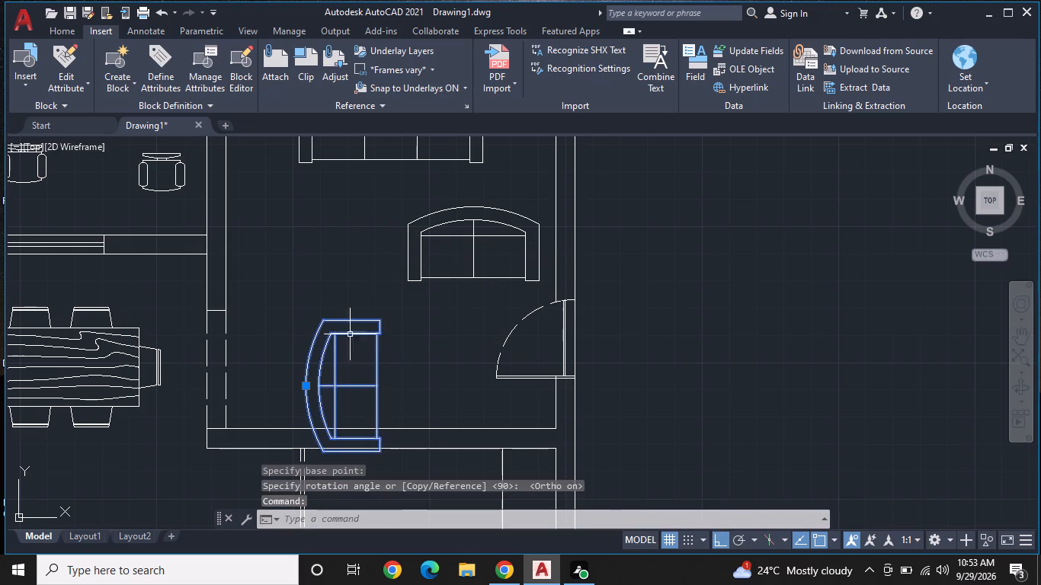
pyautogui.click(307, 388)
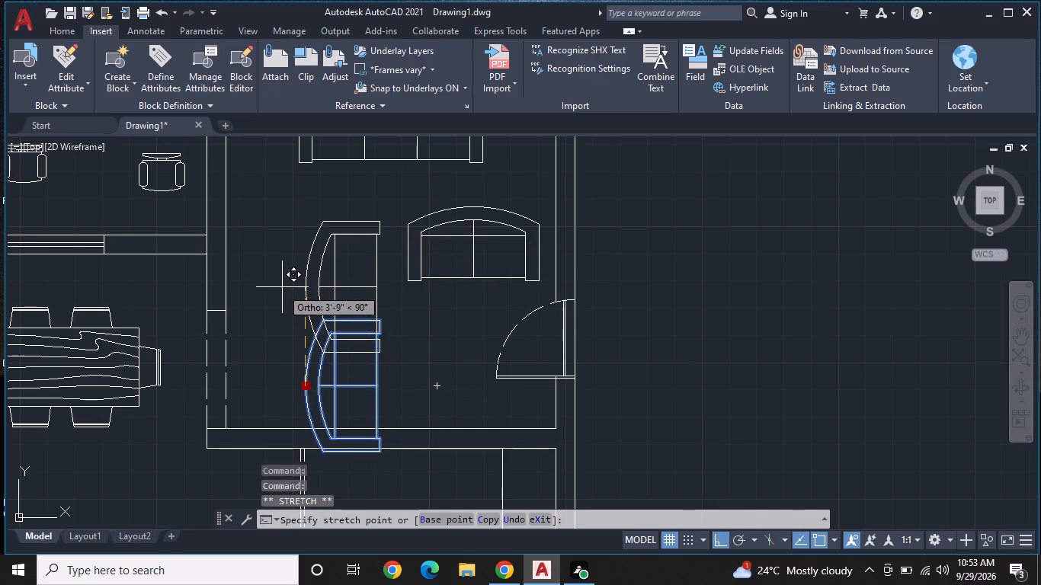
pyautogui.press('F8')
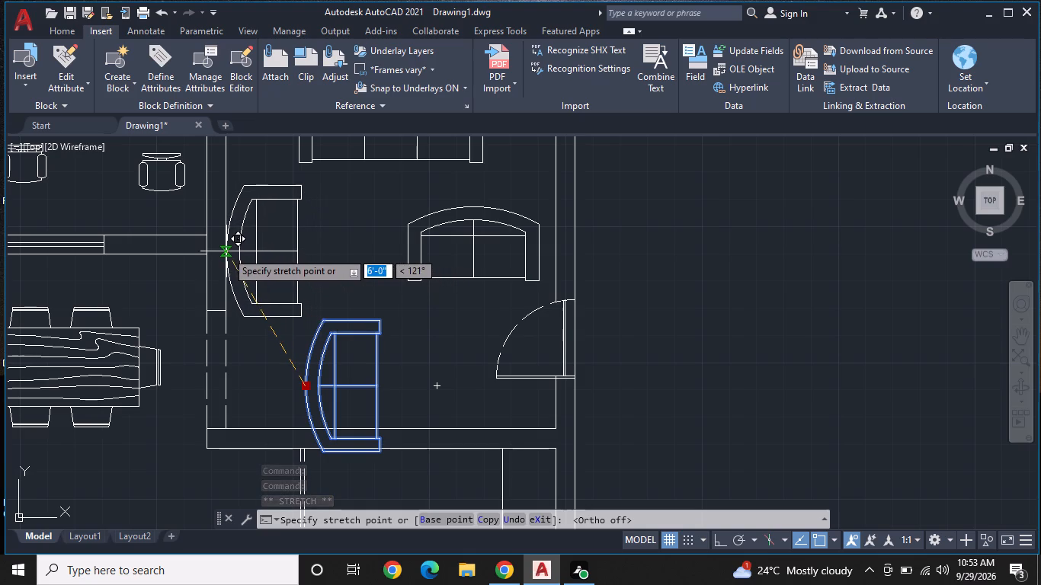
pyautogui.click(226, 251)
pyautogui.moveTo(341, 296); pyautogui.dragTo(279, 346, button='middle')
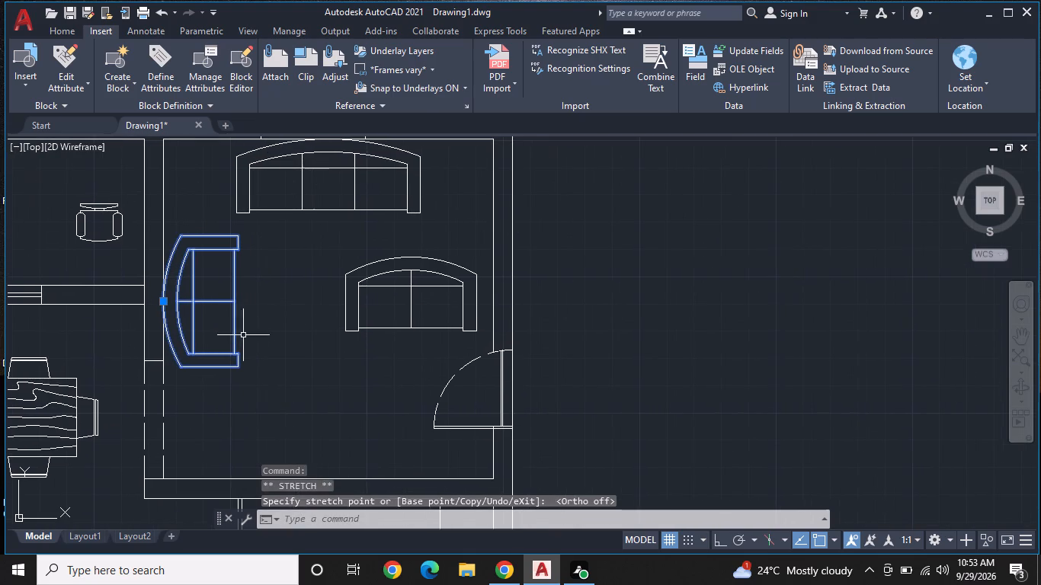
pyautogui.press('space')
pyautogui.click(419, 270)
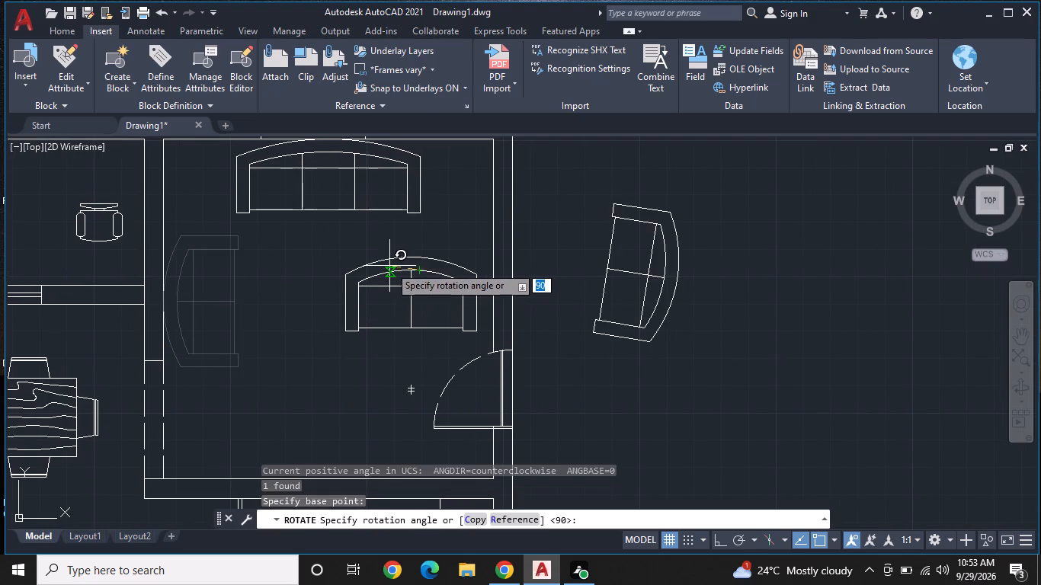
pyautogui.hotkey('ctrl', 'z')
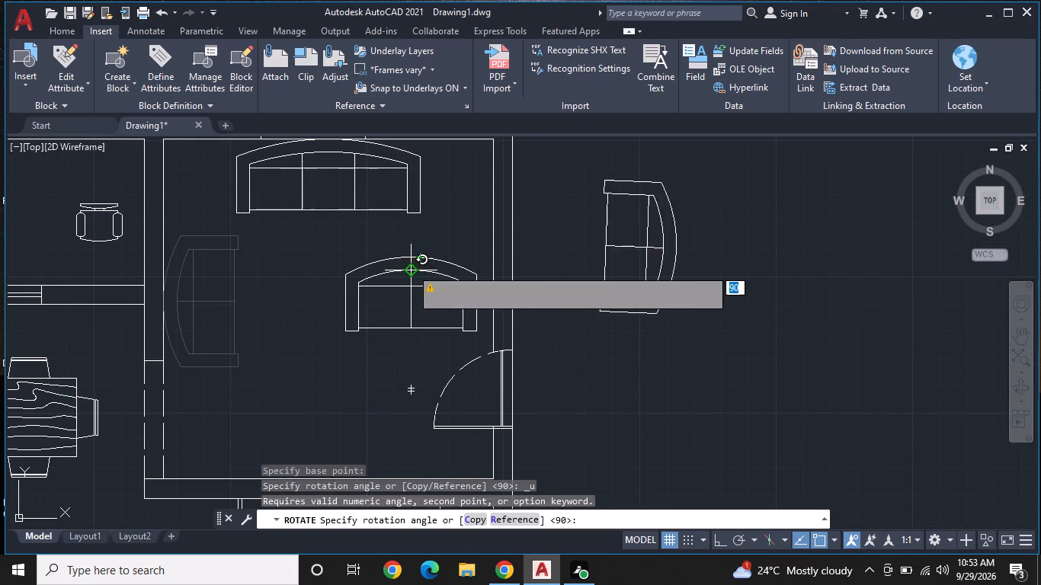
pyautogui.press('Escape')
# Rotate the other two-seat sofa in the living room 270° about its south-west corner so its back faces east.
pyautogui.click(408, 269)
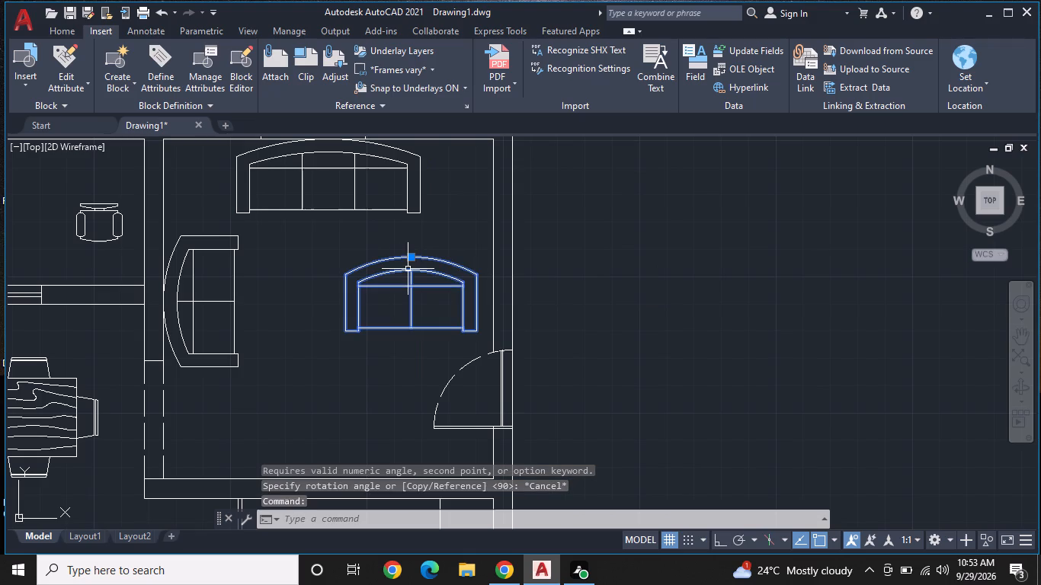
pyautogui.rightClick(408, 269)
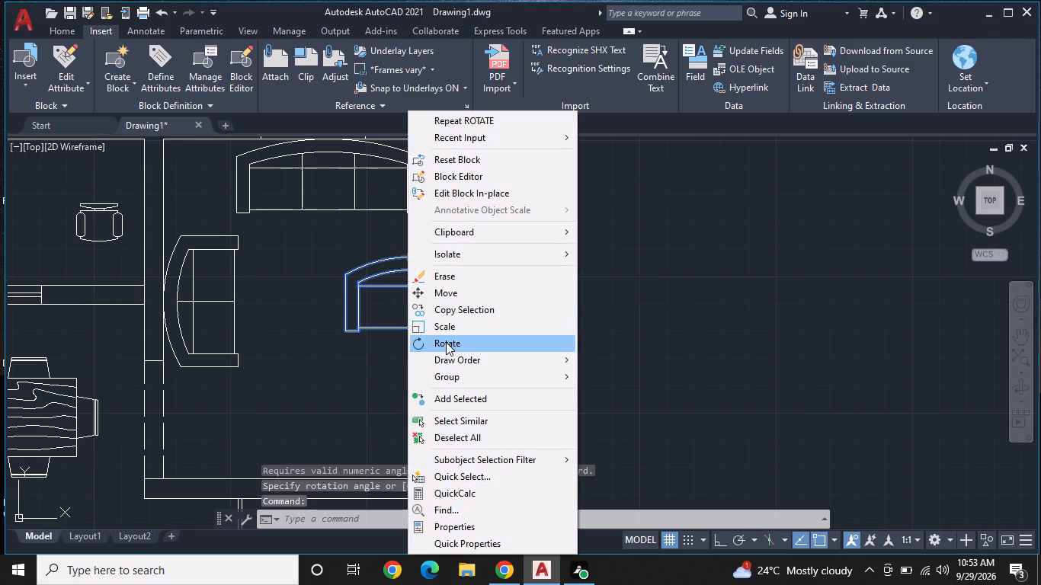
pyautogui.click(446, 342)
pyautogui.click(343, 330)
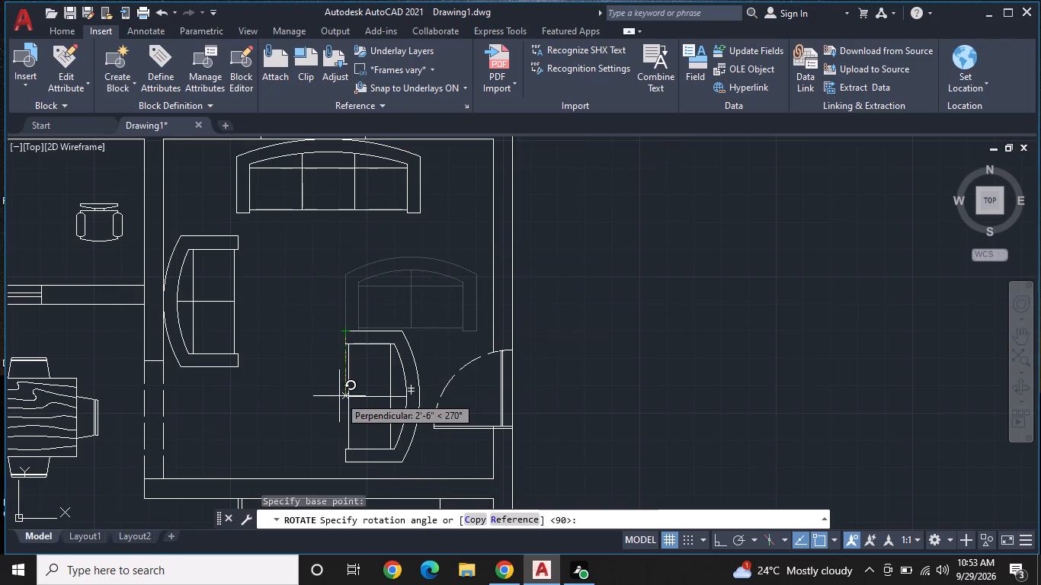
pyautogui.press('F8')
pyautogui.click(339, 396)
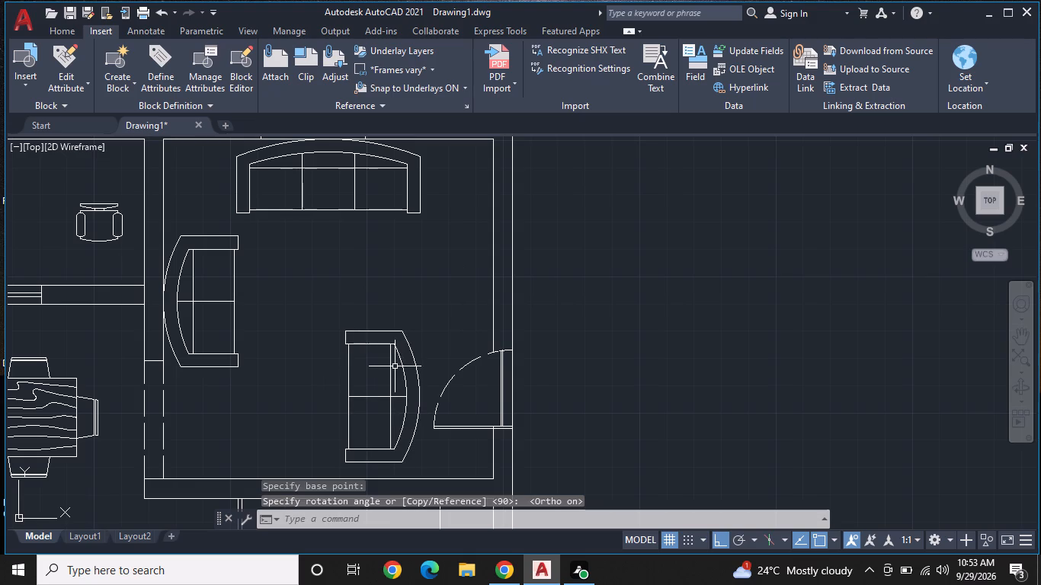
# Move the east-facing-back sofa by the midpoint of its back against the living room's east wall, north of the door.
pyautogui.click(390, 360)
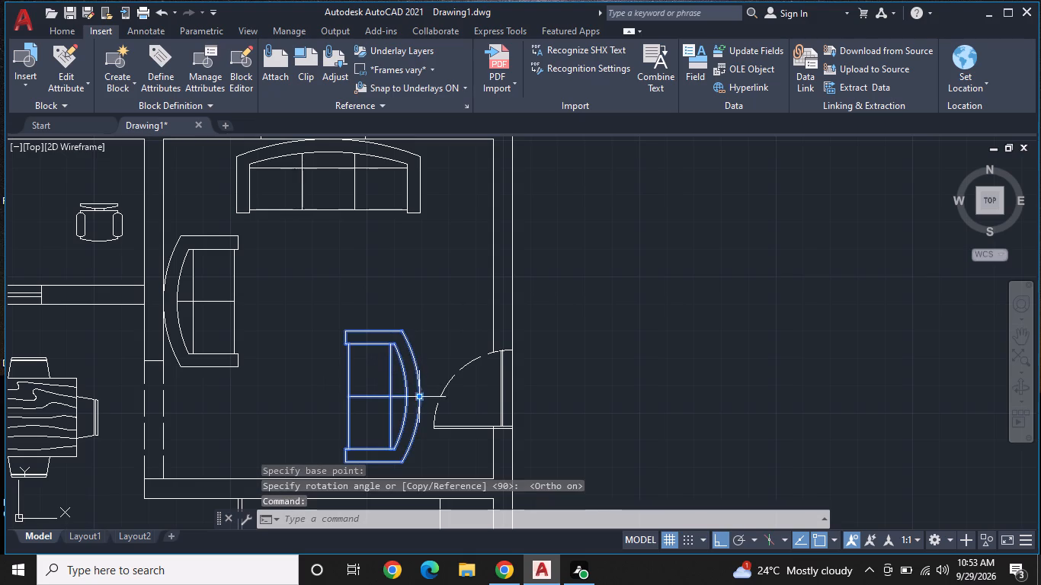
pyautogui.click(416, 397)
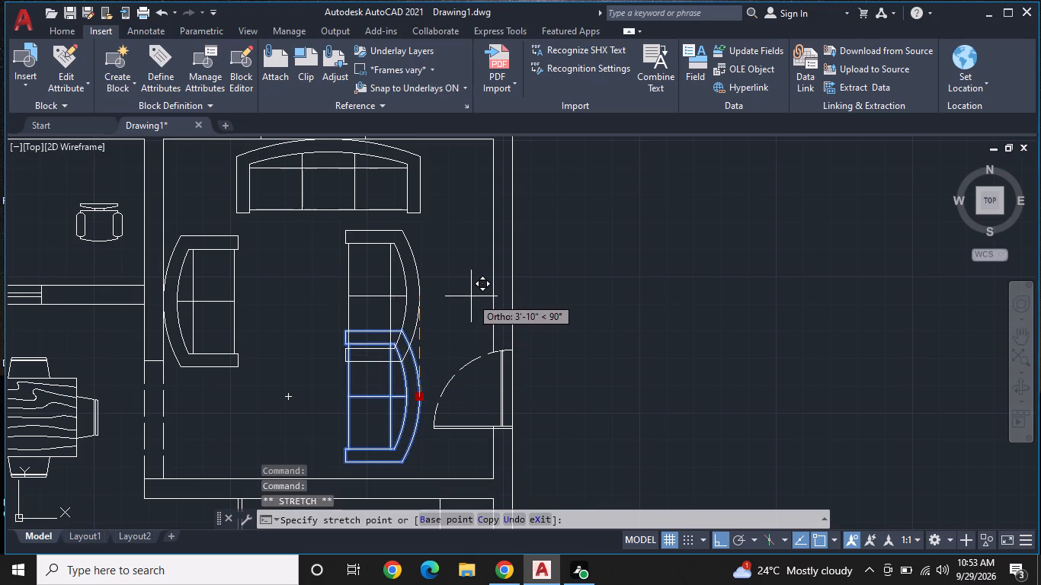
pyautogui.press('F8')
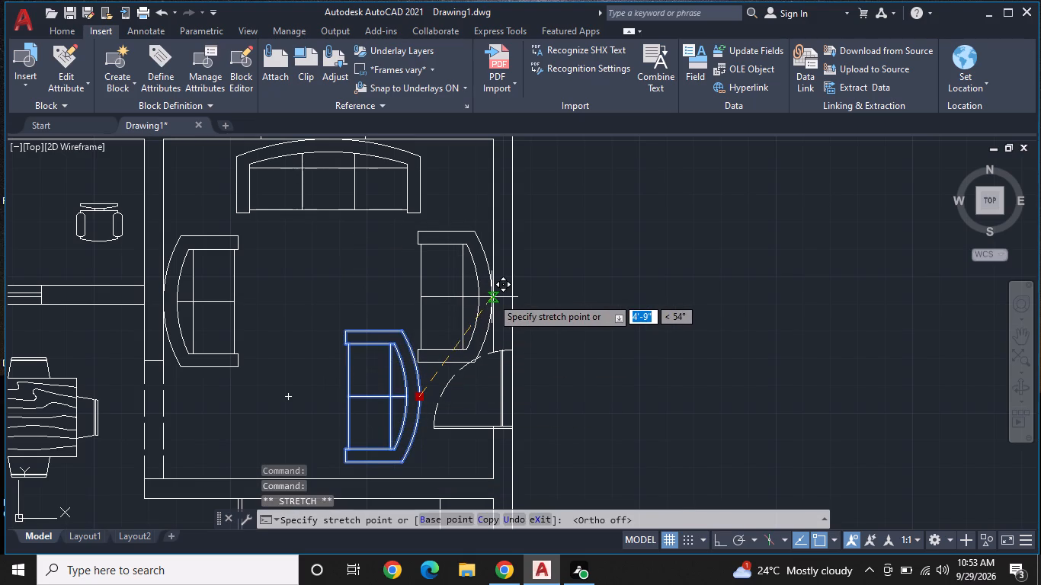
pyautogui.click(492, 292)
pyautogui.press('Escape')
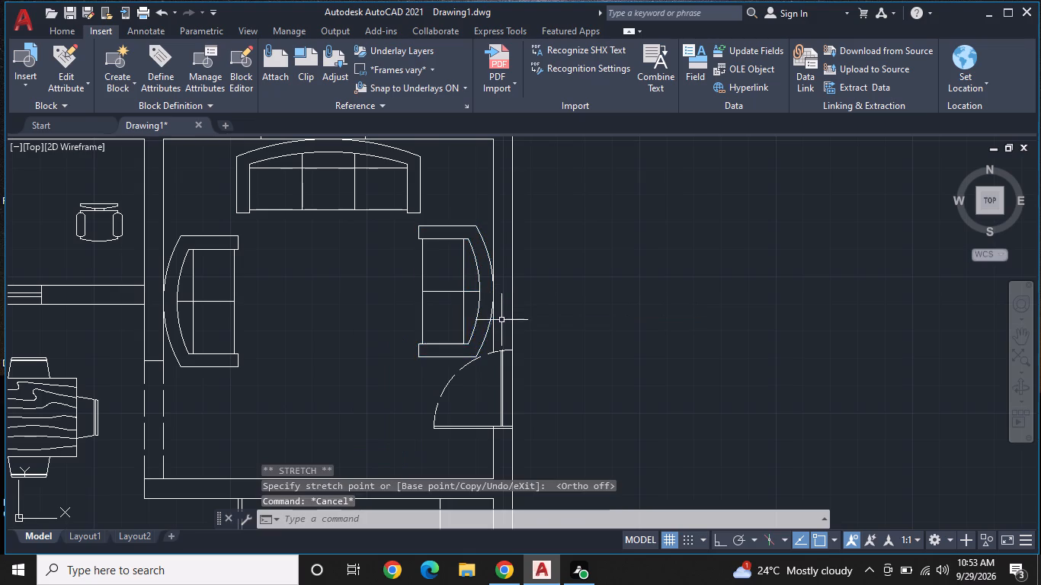
# Draw a nearly circular ellipse as a coffee table in the open area between the three living room sofas.
pyautogui.moveTo(443, 336); pyautogui.dragTo(499, 338, button='middle')
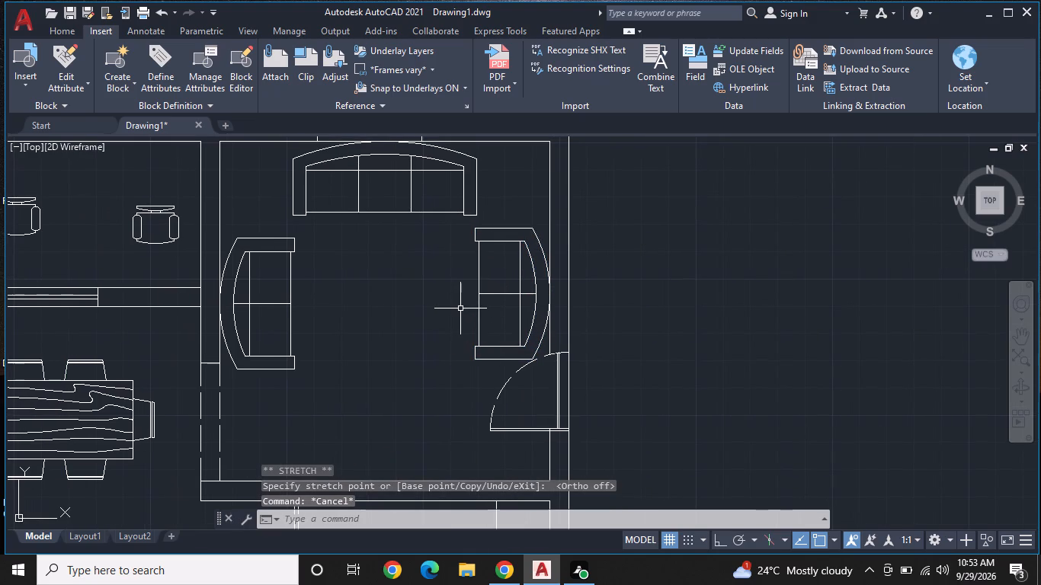
pyautogui.press('e')
pyautogui.press('l')
pyautogui.press('space')
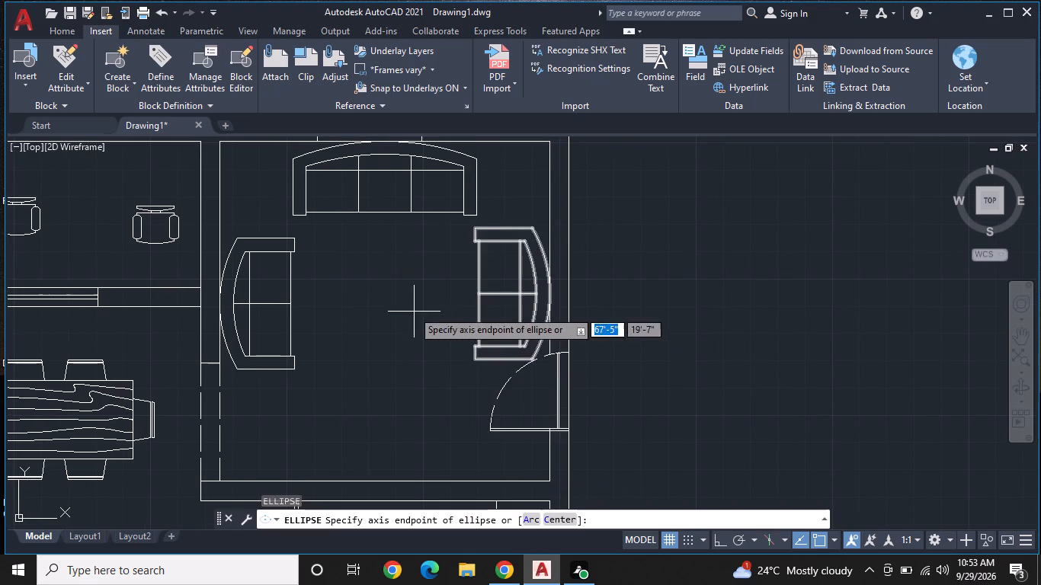
pyautogui.click(369, 284)
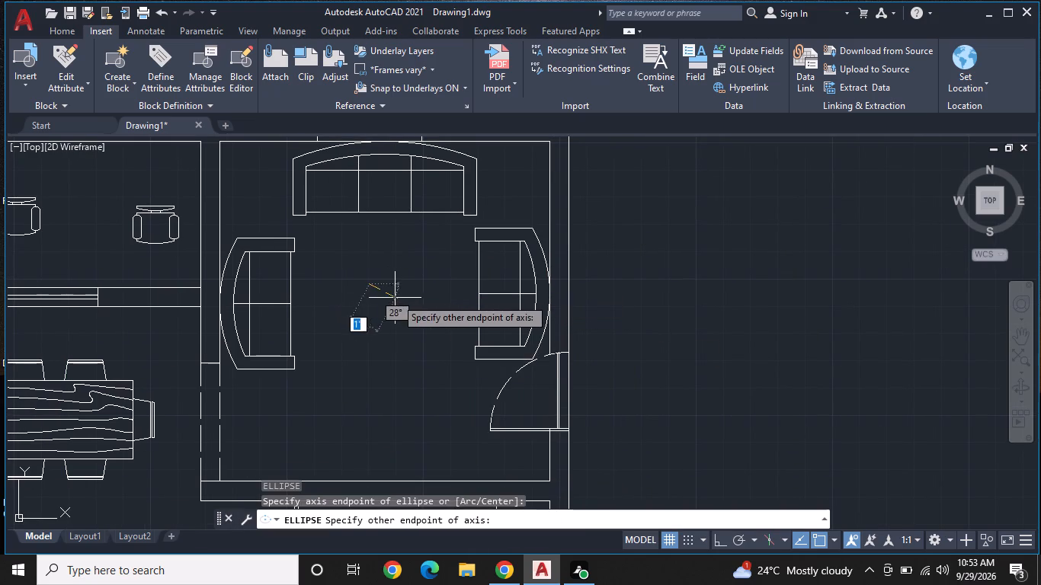
pyautogui.click(429, 281)
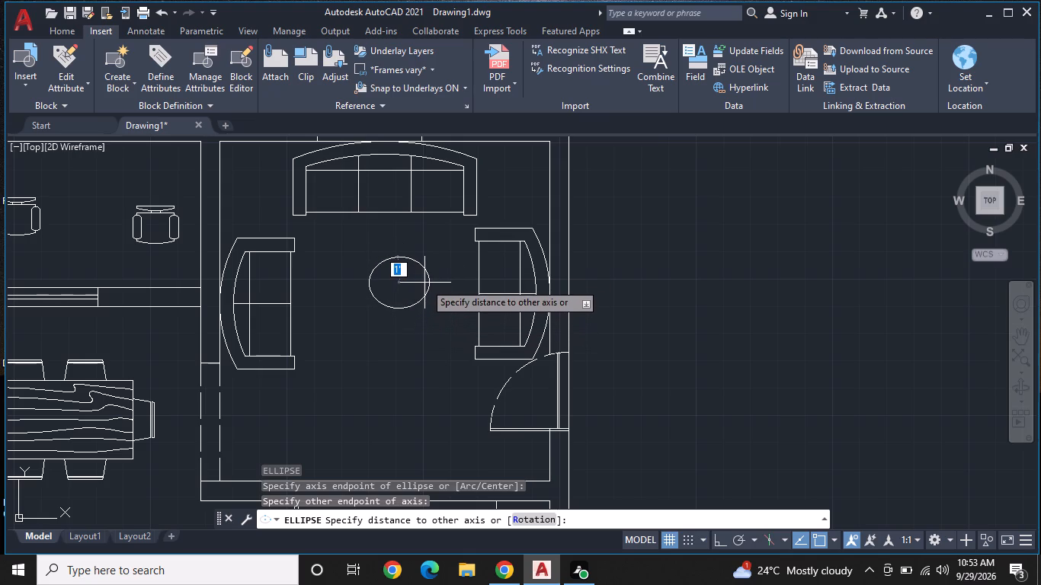
pyautogui.click(423, 302)
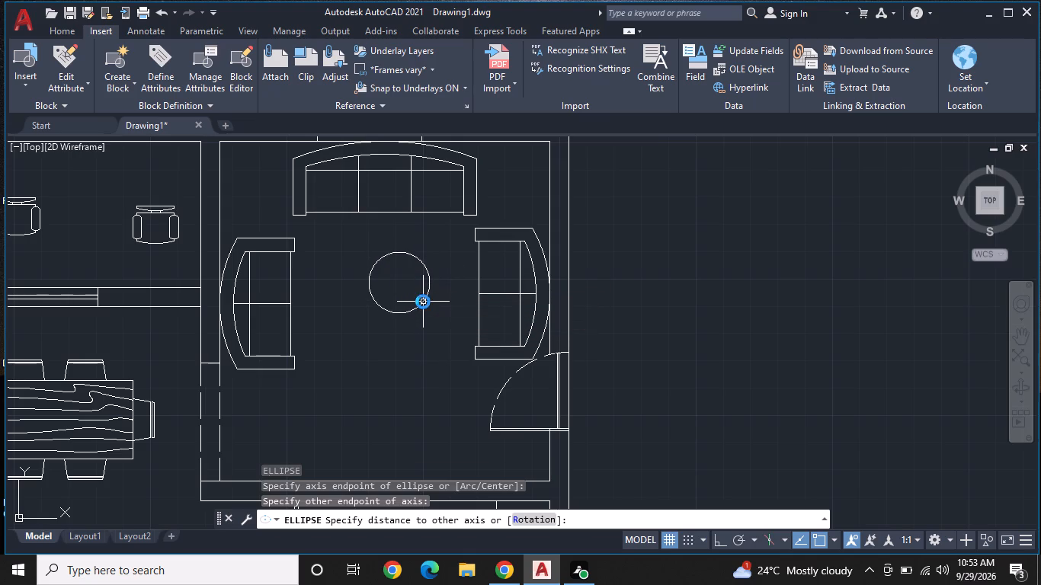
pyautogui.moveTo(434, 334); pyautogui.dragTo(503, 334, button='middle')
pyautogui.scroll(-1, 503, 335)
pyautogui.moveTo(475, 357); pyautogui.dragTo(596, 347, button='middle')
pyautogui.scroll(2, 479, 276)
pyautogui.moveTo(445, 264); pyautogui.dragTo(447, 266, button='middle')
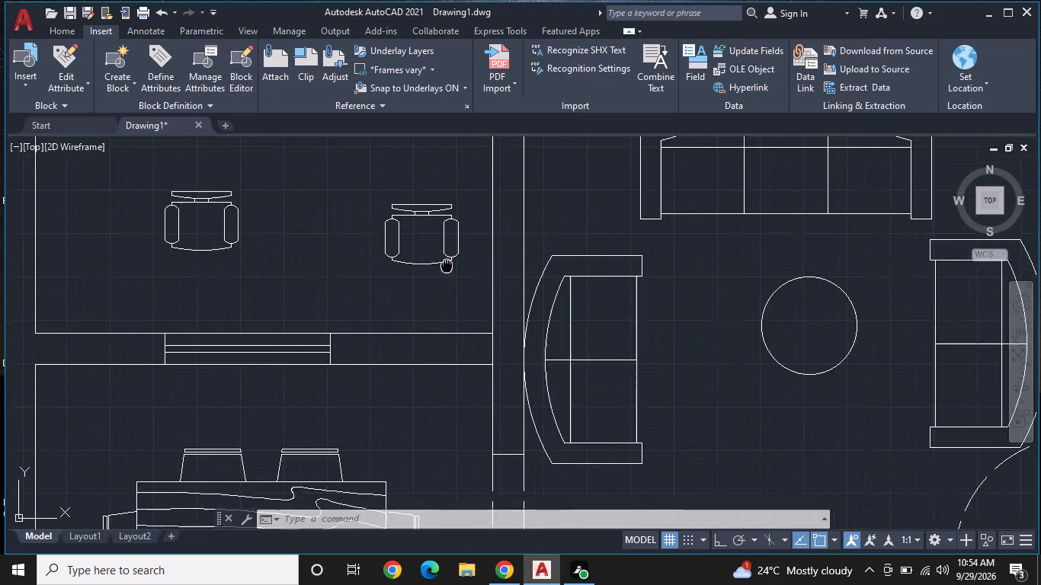
# Rotate the eastern armchair in the room north of the dining room about 227° around its backrest's north-east corner so it faces north-west.
pyautogui.moveTo(447, 266); pyautogui.dragTo(506, 325, button='middle')
pyautogui.click(506, 277)
pyautogui.rightClick(506, 277)
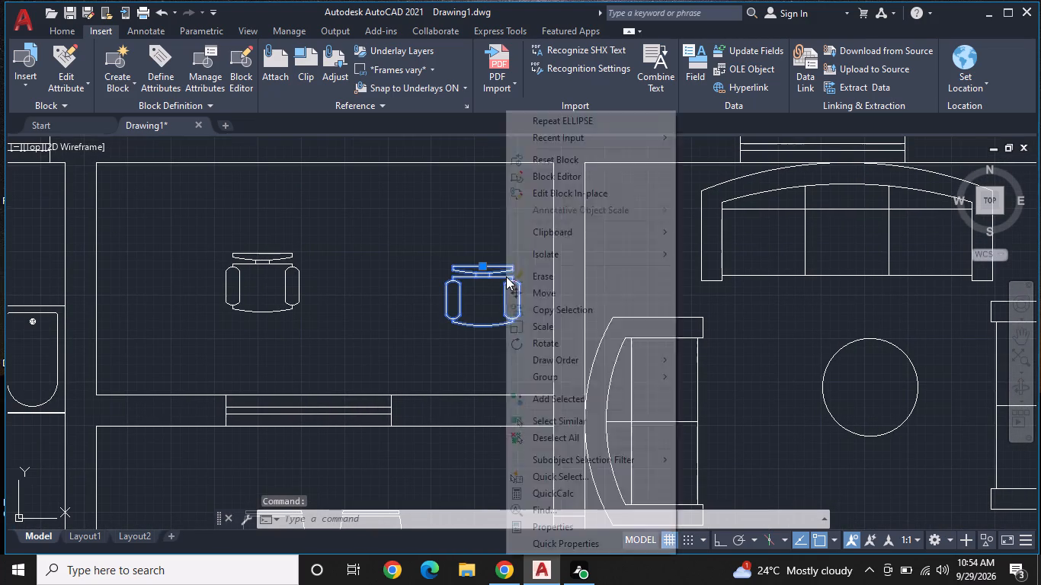
pyautogui.click(553, 350)
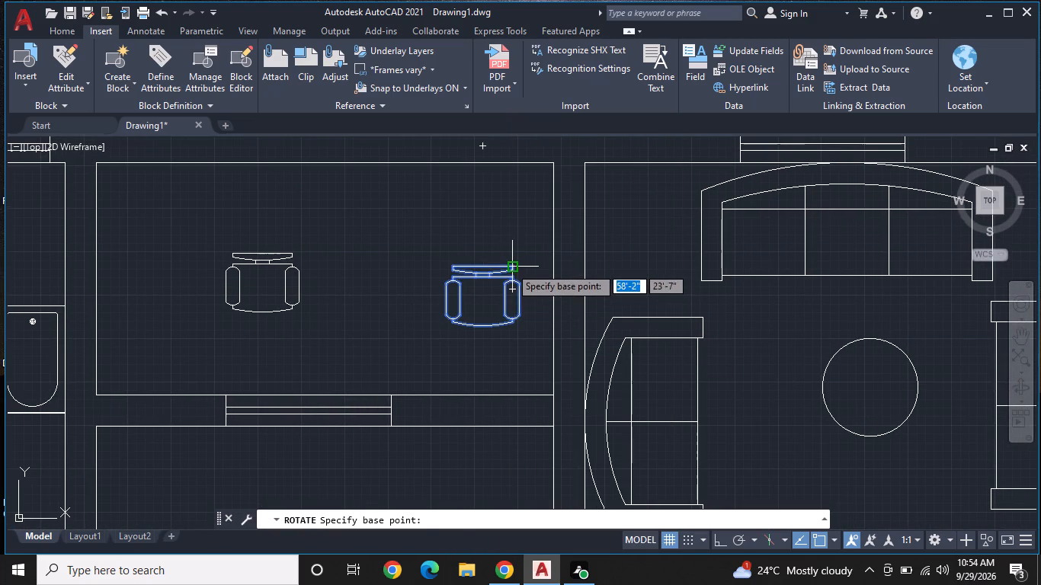
pyautogui.click(510, 267)
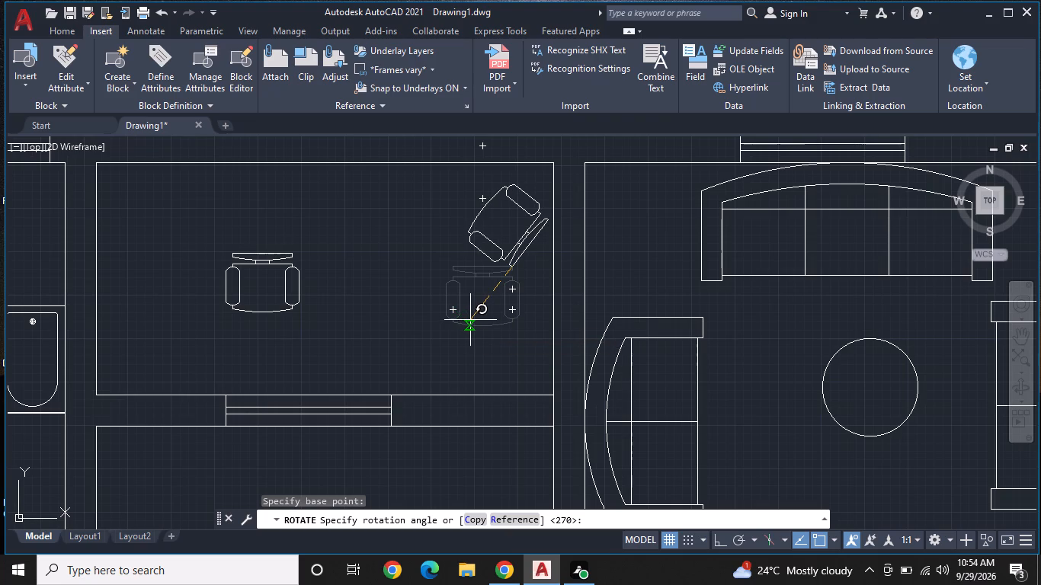
pyautogui.click(470, 311)
# Move the rotated eastern armchair south within its room, keeping it near the east wall.
pyautogui.click(520, 250)
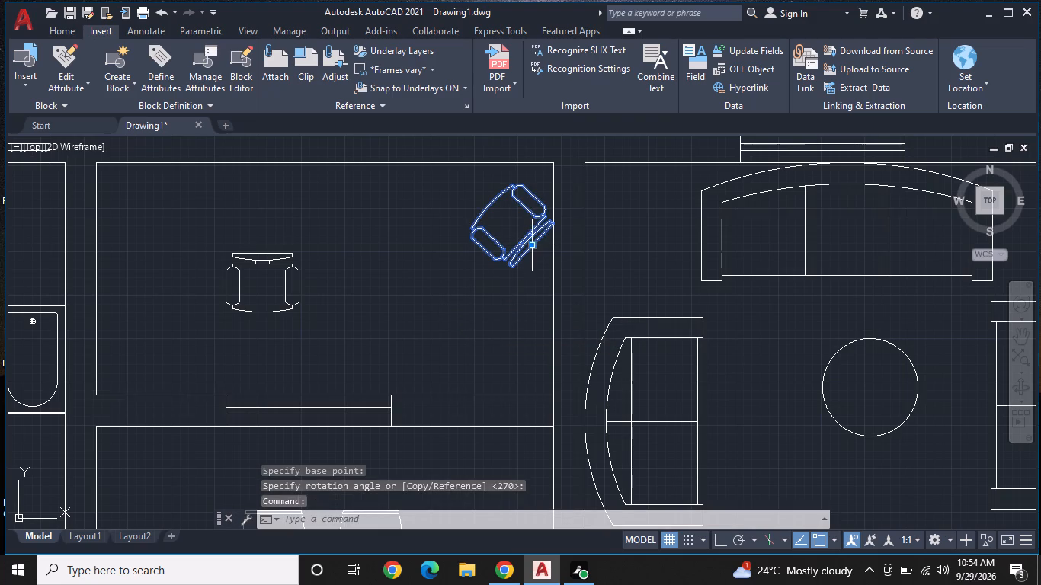
pyautogui.click(533, 245)
pyautogui.click(504, 334)
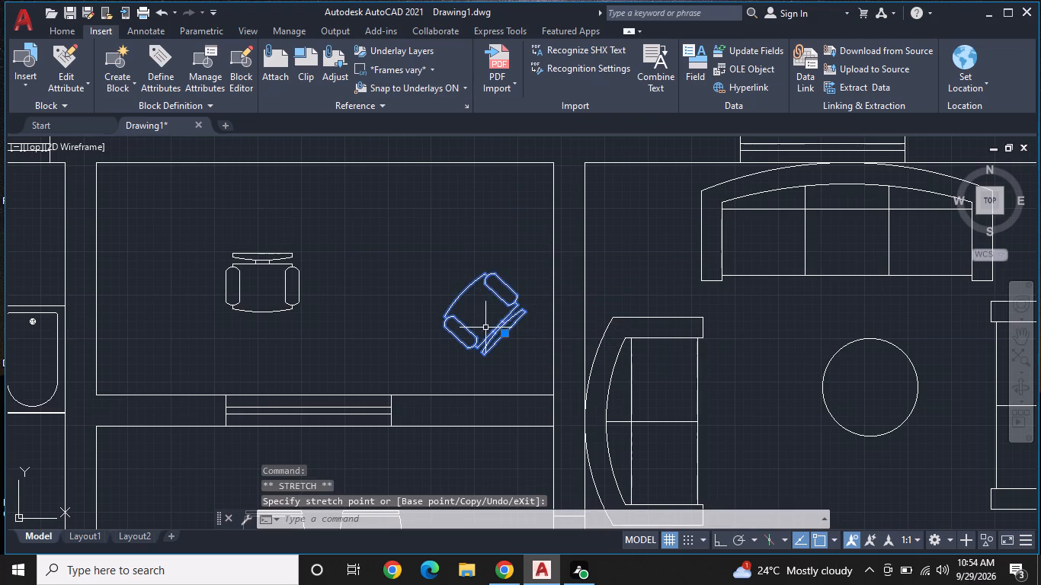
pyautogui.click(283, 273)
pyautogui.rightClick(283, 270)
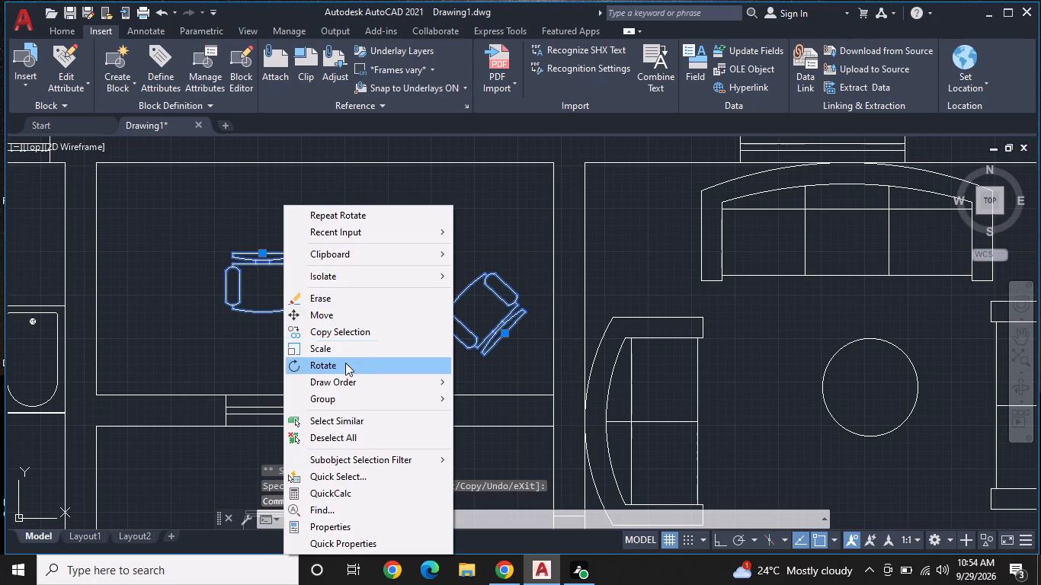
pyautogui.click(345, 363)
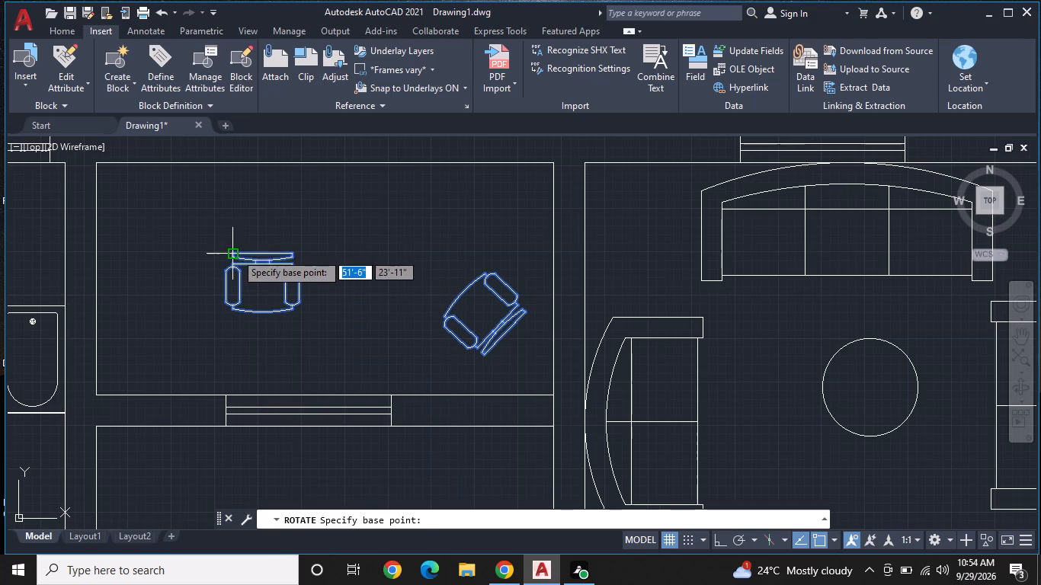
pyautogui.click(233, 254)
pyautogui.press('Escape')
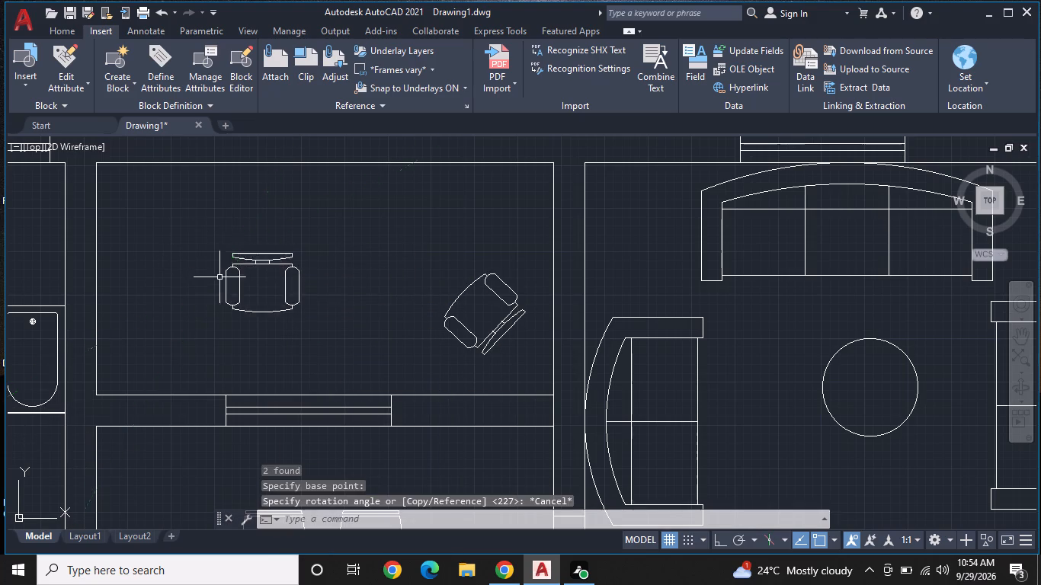
# Rotate the western armchair about 120° around its backrest's north-west corner so it faces north-east.
pyautogui.click(261, 263)
pyautogui.rightClick(262, 263)
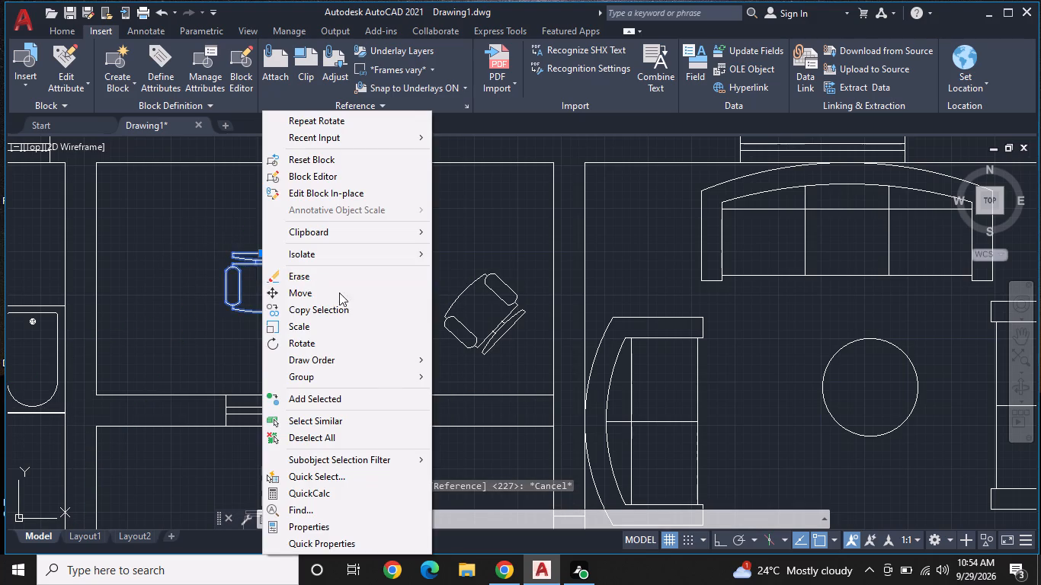
pyautogui.click(339, 340)
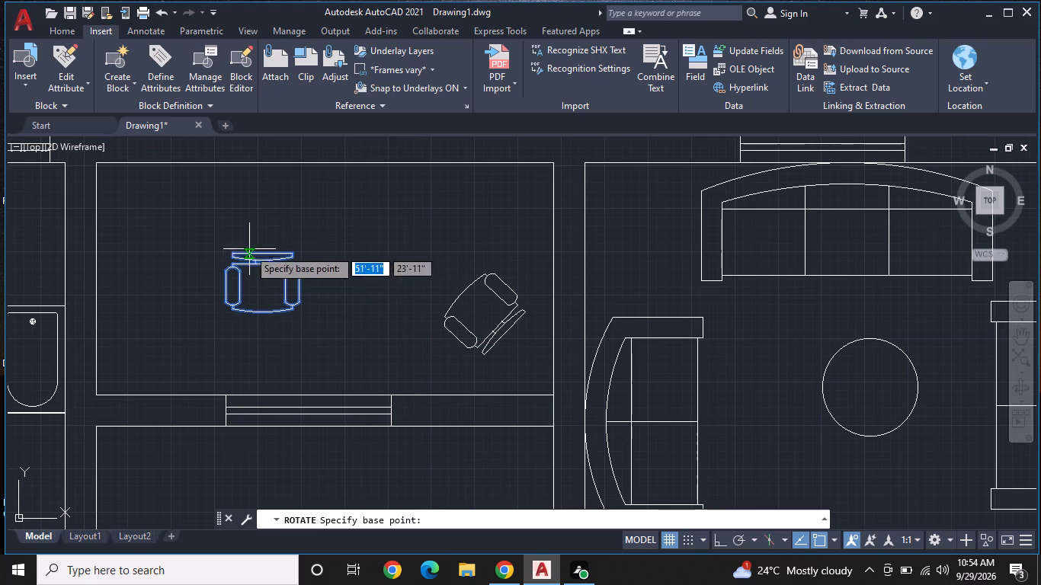
pyautogui.click(236, 253)
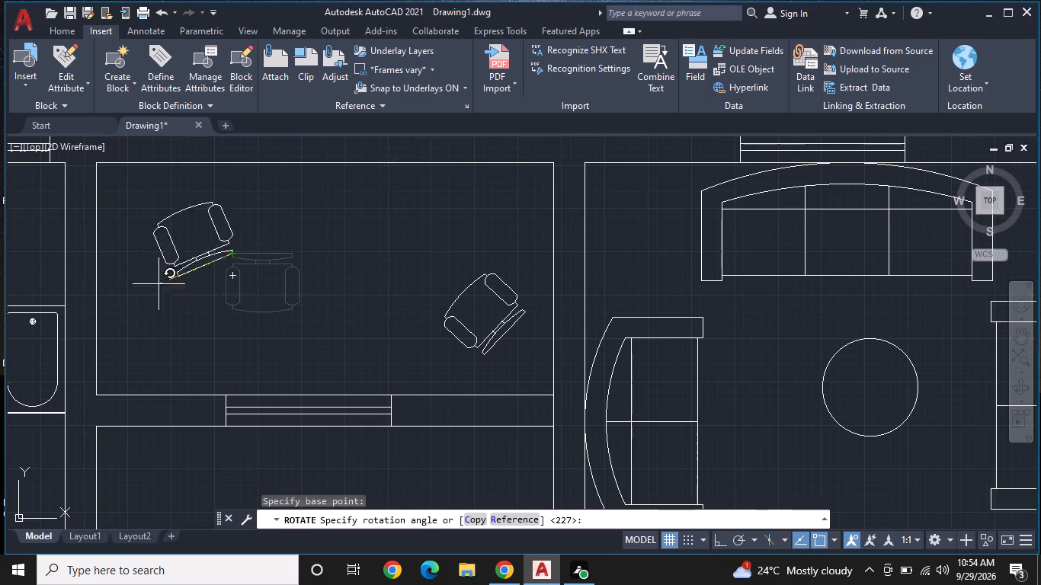
pyautogui.click(187, 173)
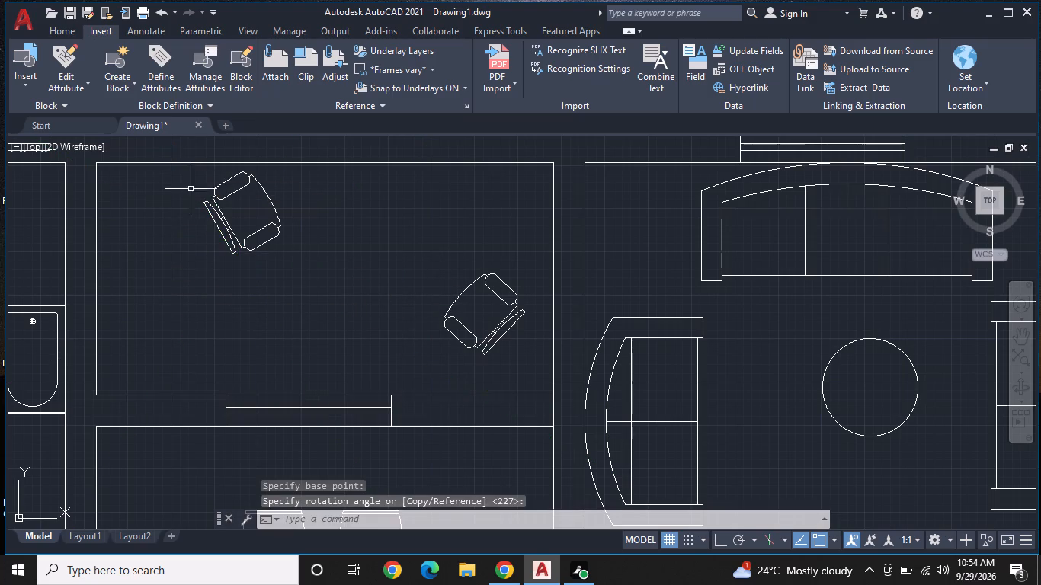
# Move the rotated western armchair south-west to near the room's west wall, level with the eastern armchair.
pyautogui.click(219, 223)
pyautogui.click(217, 230)
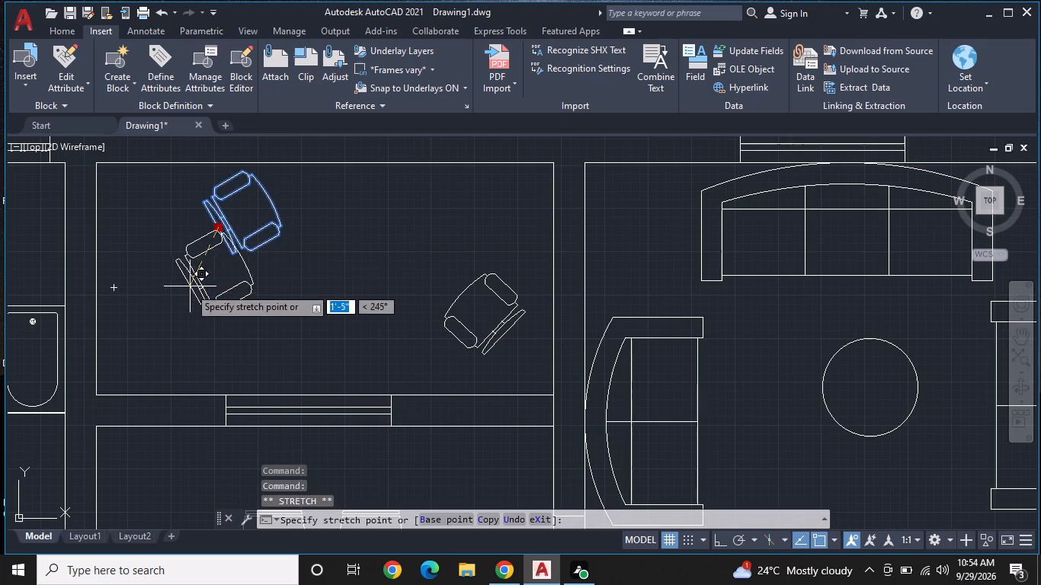
pyautogui.click(145, 329)
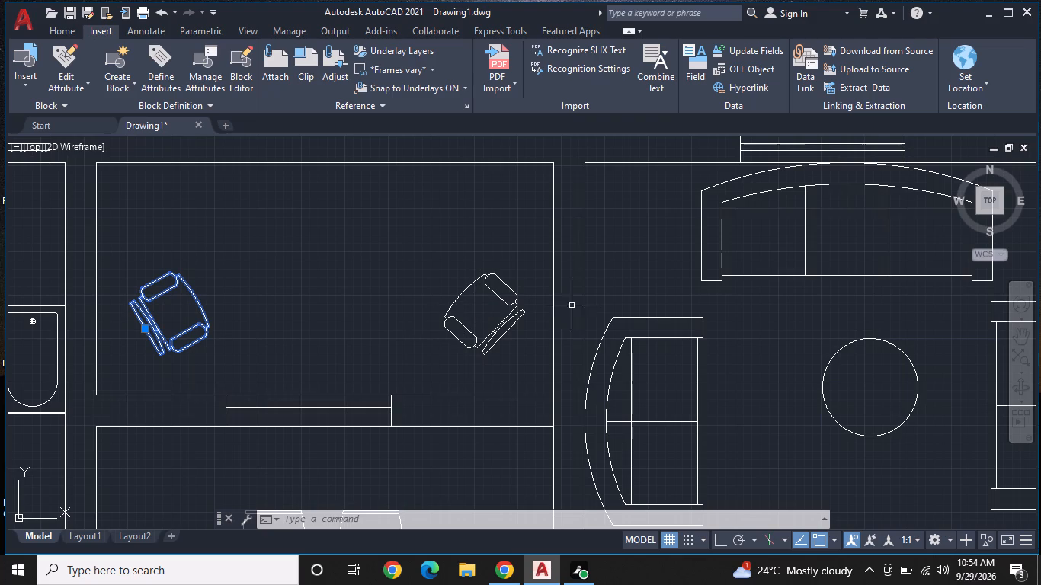
pyautogui.press('Escape')
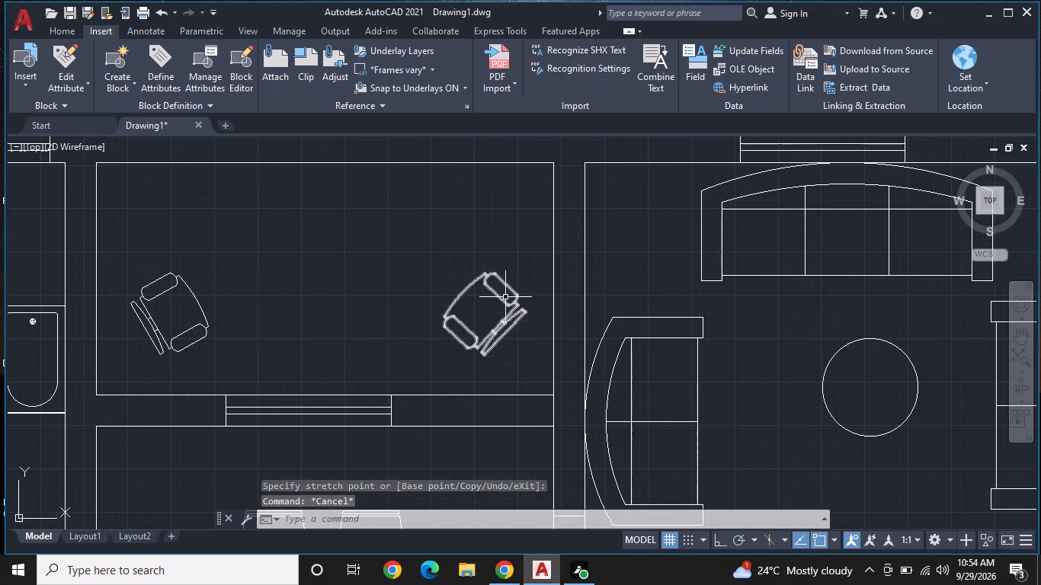
# Look over the armchair placement and the surrounding bedroom, bathroom, dining and living areas of the plan.
pyautogui.moveTo(465, 298); pyautogui.dragTo(639, 298, button='middle')
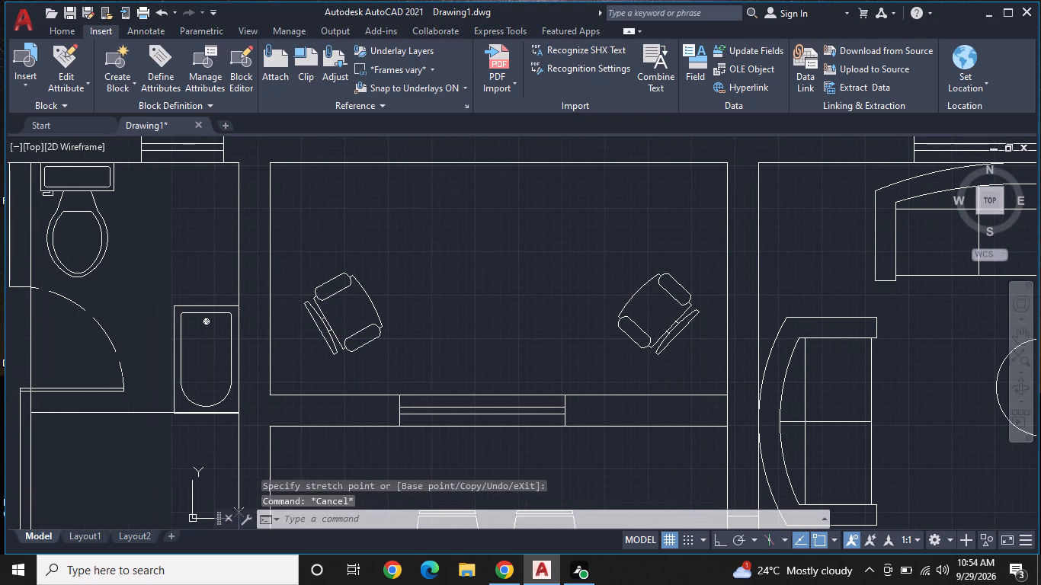
pyautogui.scroll(-1, 533, 302)
pyautogui.moveTo(521, 305); pyautogui.dragTo(533, 226, button='middle')
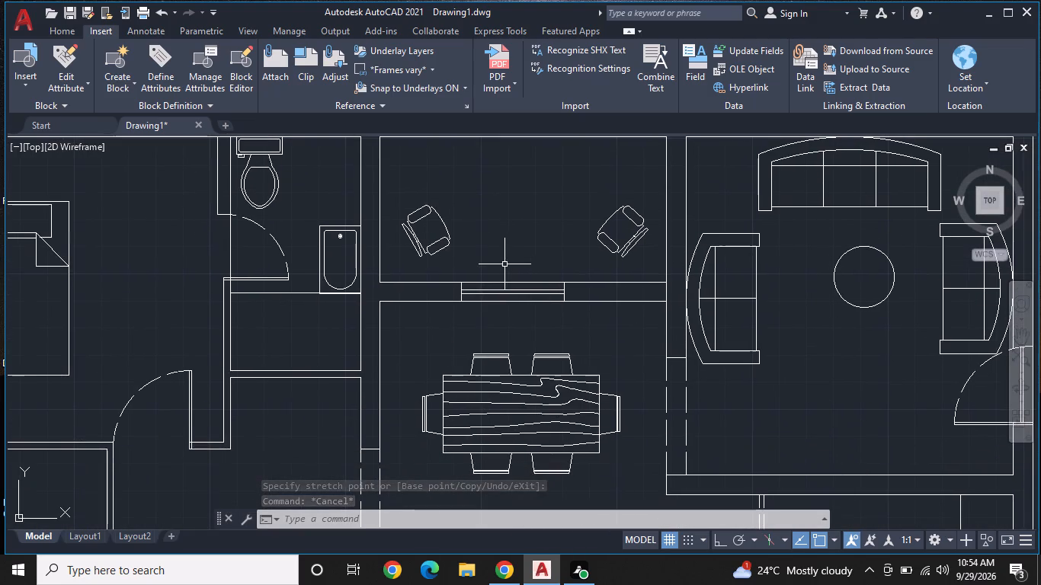
pyautogui.scroll(-1, 502, 267)
pyautogui.moveTo(482, 280); pyautogui.dragTo(568, 277, button='middle')
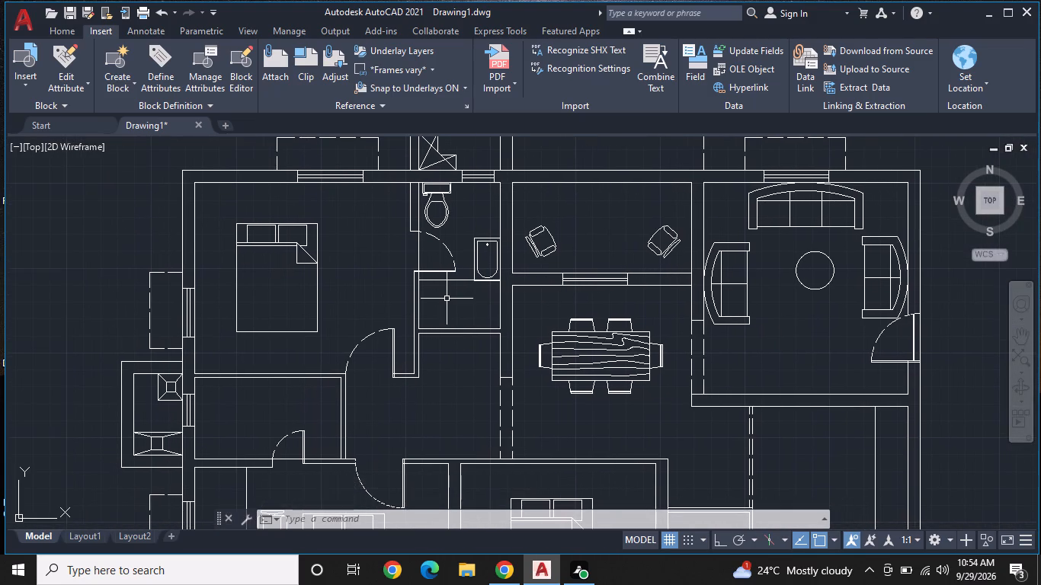
pyautogui.scroll(1, 445, 299)
pyautogui.moveTo(446, 300); pyautogui.dragTo(601, 280, button='middle')
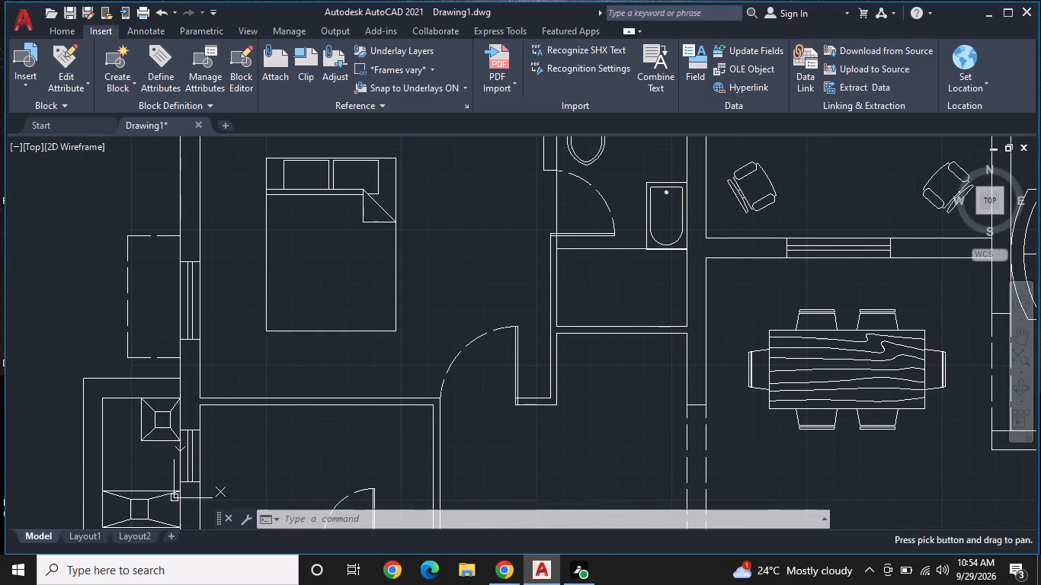
pyautogui.scroll(-1, 748, 309)
pyautogui.moveTo(748, 309); pyautogui.dragTo(588, 280, button='middle')
pyautogui.middleClick(551, 272)
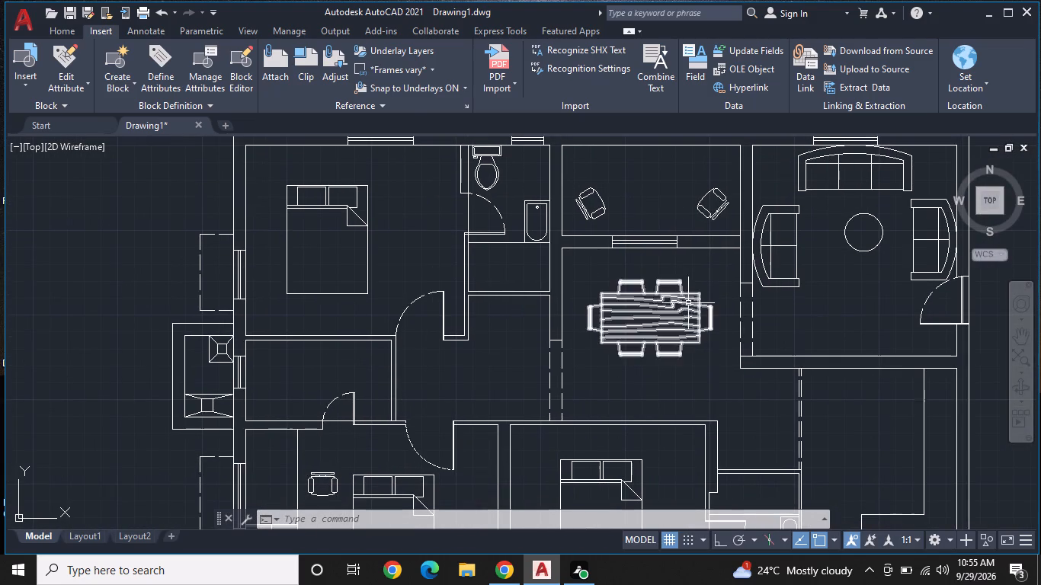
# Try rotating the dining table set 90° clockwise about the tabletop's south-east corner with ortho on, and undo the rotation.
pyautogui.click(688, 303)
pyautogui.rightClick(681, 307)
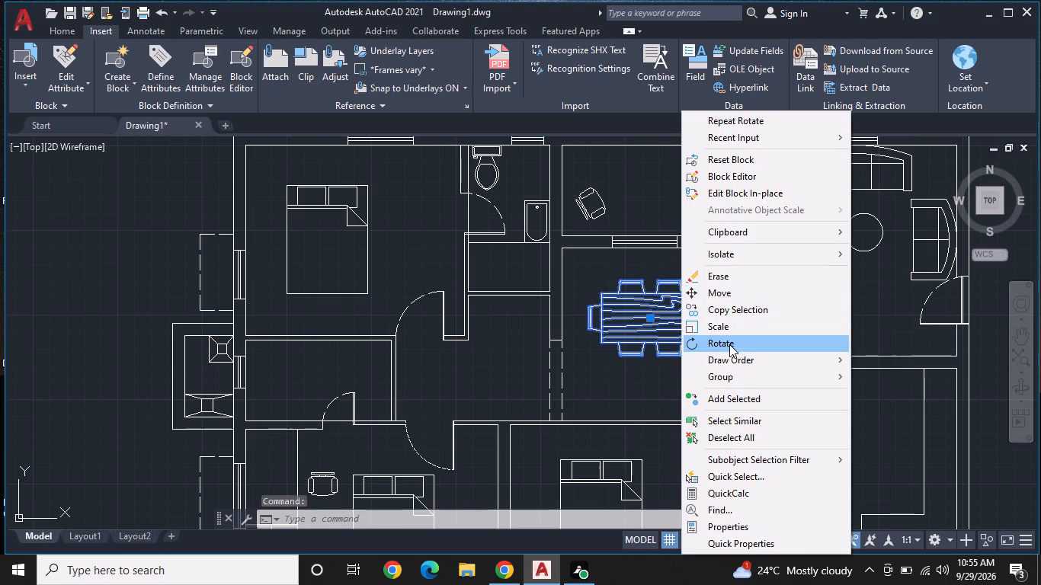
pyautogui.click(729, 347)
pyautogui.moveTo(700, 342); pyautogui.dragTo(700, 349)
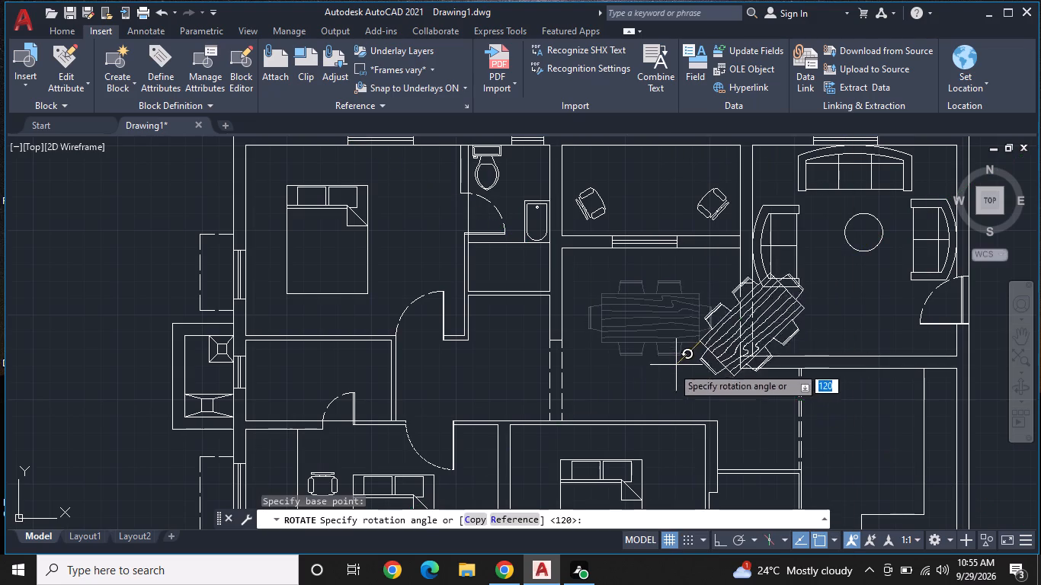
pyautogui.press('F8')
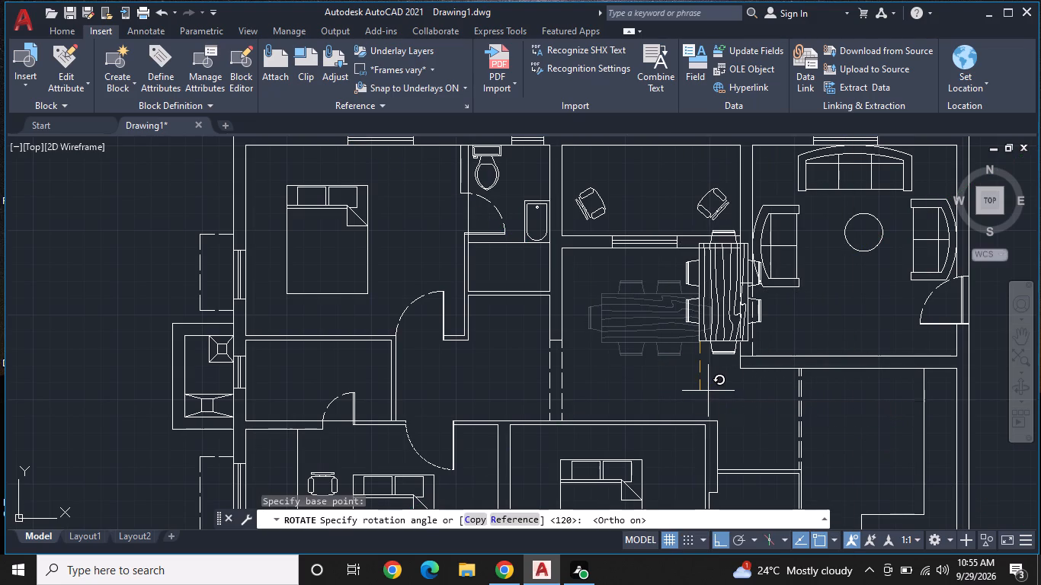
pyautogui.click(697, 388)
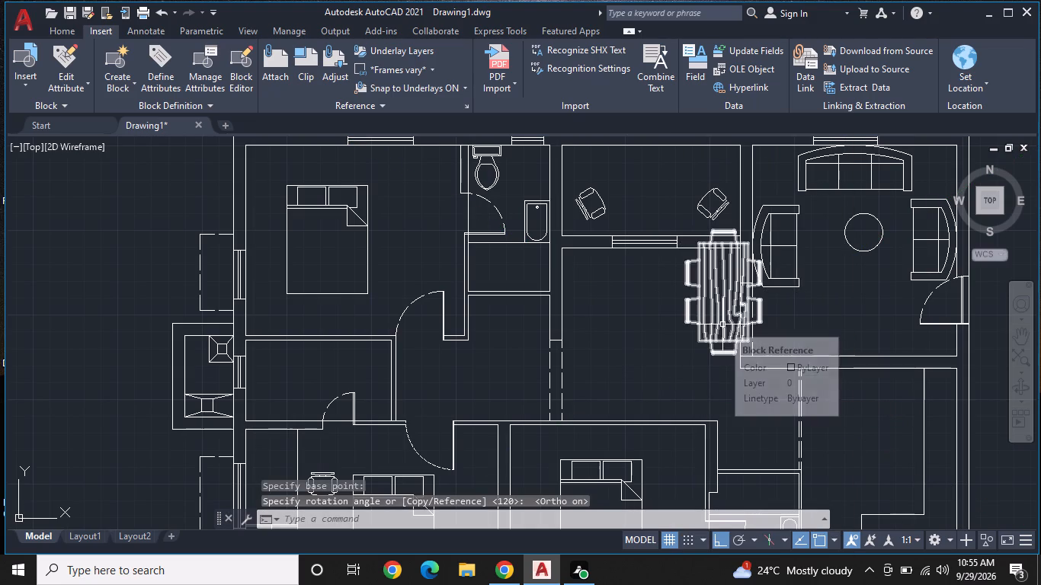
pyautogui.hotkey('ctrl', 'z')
# Rotate the dining table set 90° clockwise about the tabletop's south-east corner so its length runs north–south.
pyautogui.click(684, 325)
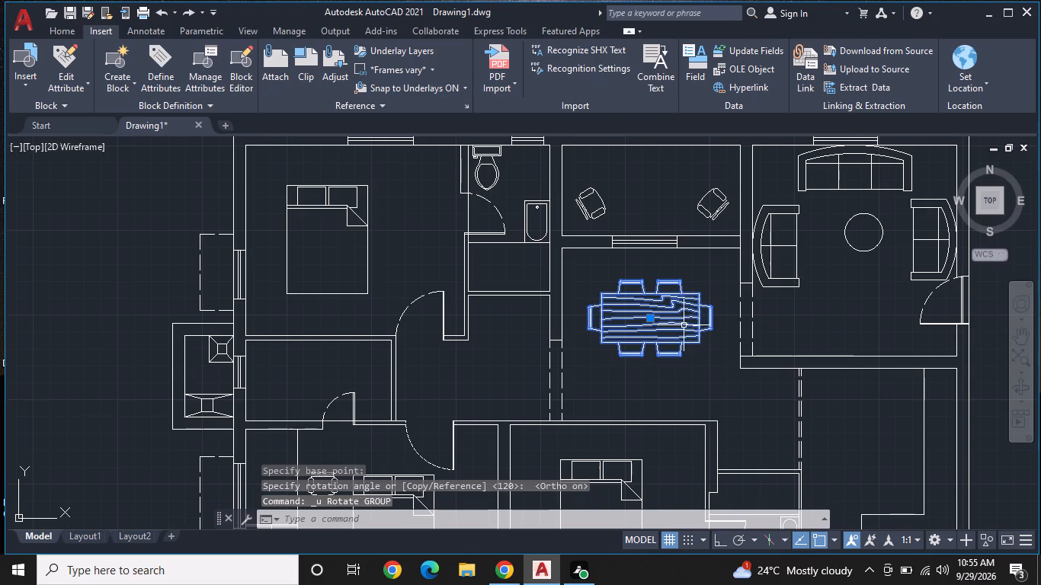
pyautogui.rightClick(684, 325)
pyautogui.click(737, 350)
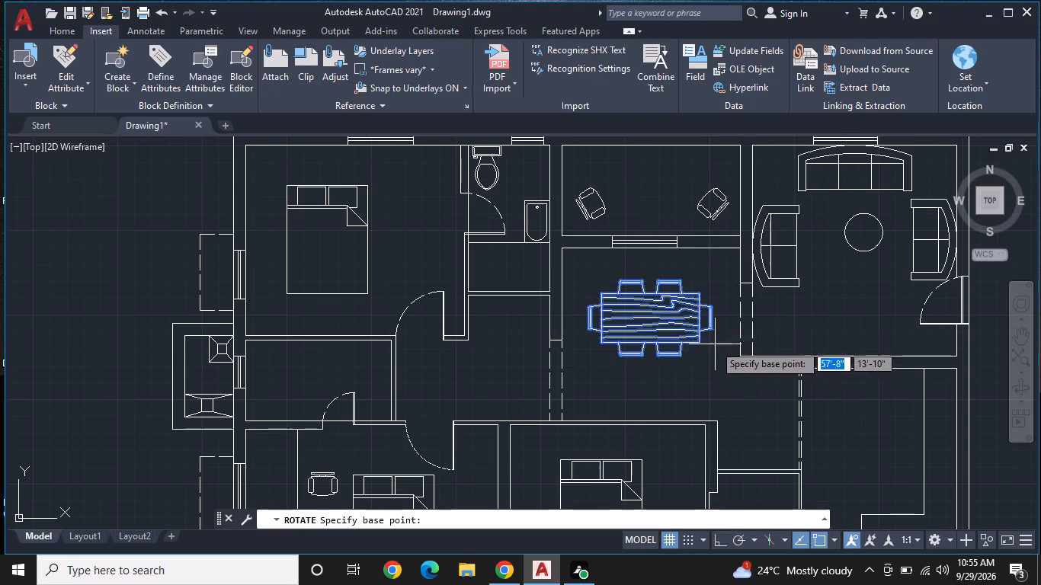
pyautogui.click(698, 340)
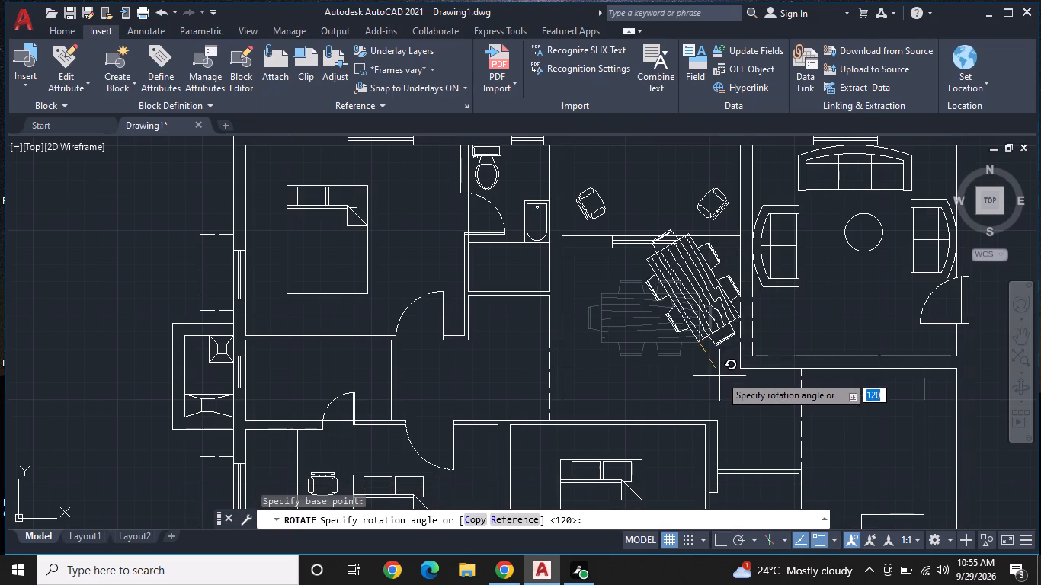
pyautogui.press('F8')
pyautogui.click(693, 376)
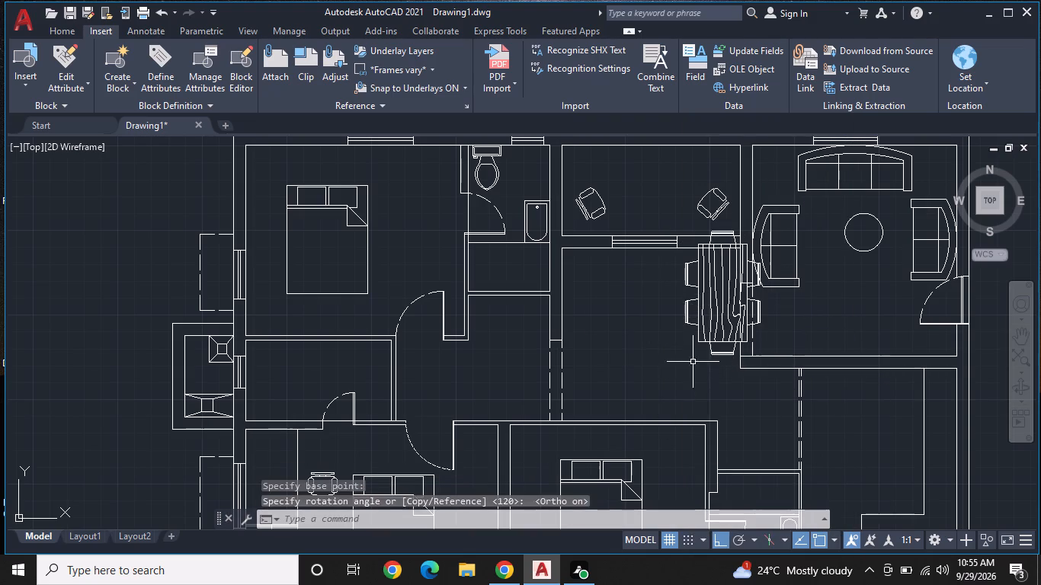
# Move the rotated dining table set by its centre, with ortho off, to the middle of the dining room below the window.
pyautogui.click(703, 321)
pyautogui.click(725, 291)
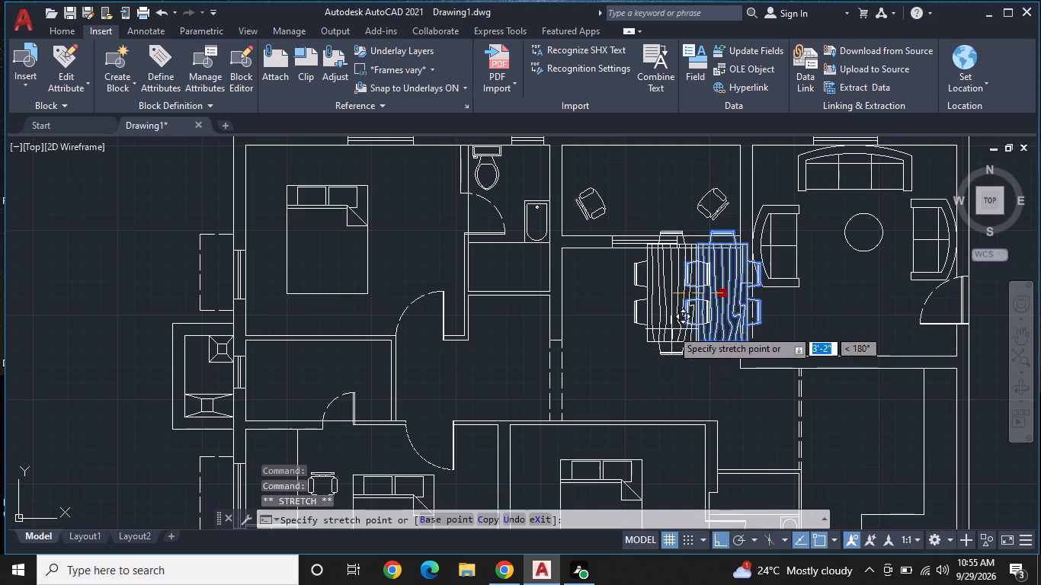
pyautogui.press('F8')
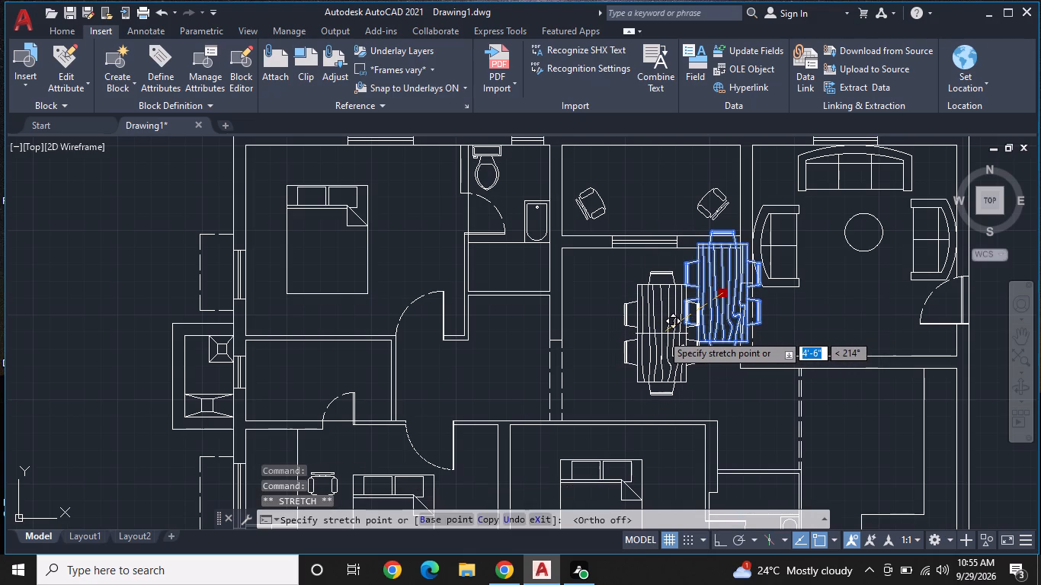
pyautogui.click(651, 326)
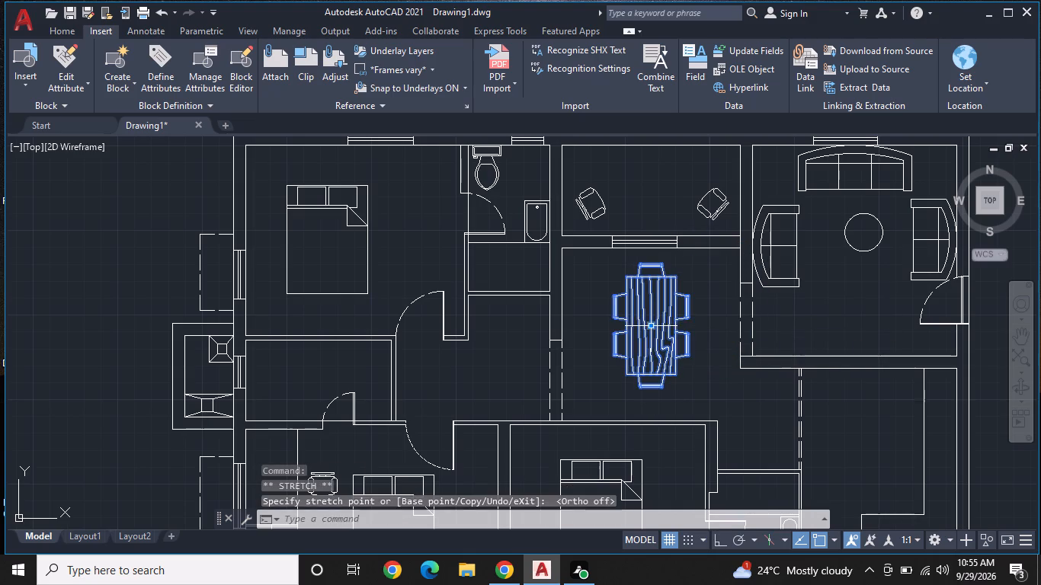
pyautogui.press('Escape')
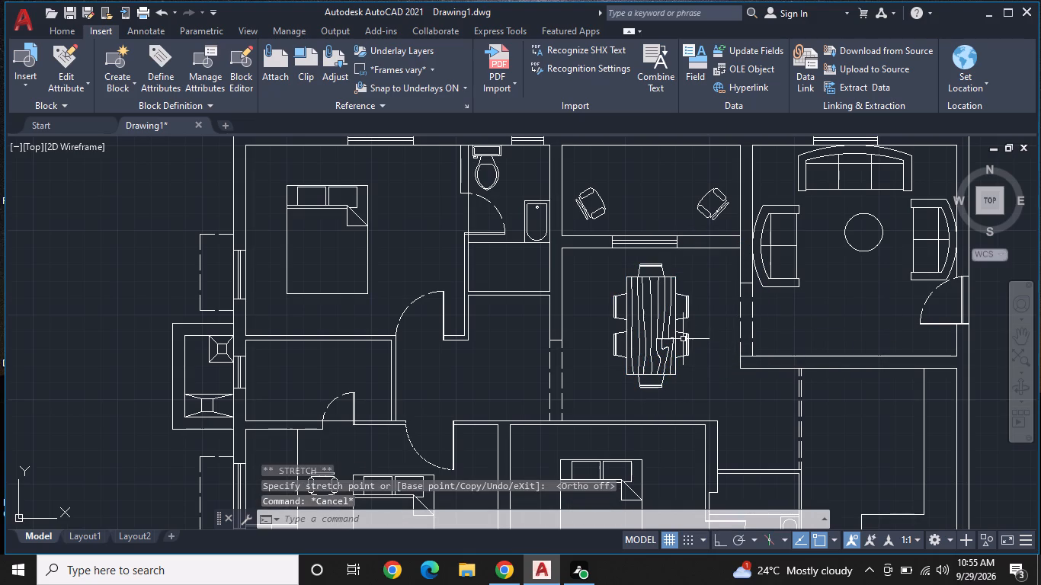
# Look over the whole furnished floor plan and the area around the bedrooms and hallway.
pyautogui.scroll(1, 683, 339)
pyautogui.moveTo(682, 339); pyautogui.dragTo(706, 336, button='middle')
pyautogui.scroll(-2, 709, 324)
pyautogui.moveTo(688, 286); pyautogui.dragTo(690, 277, button='middle')
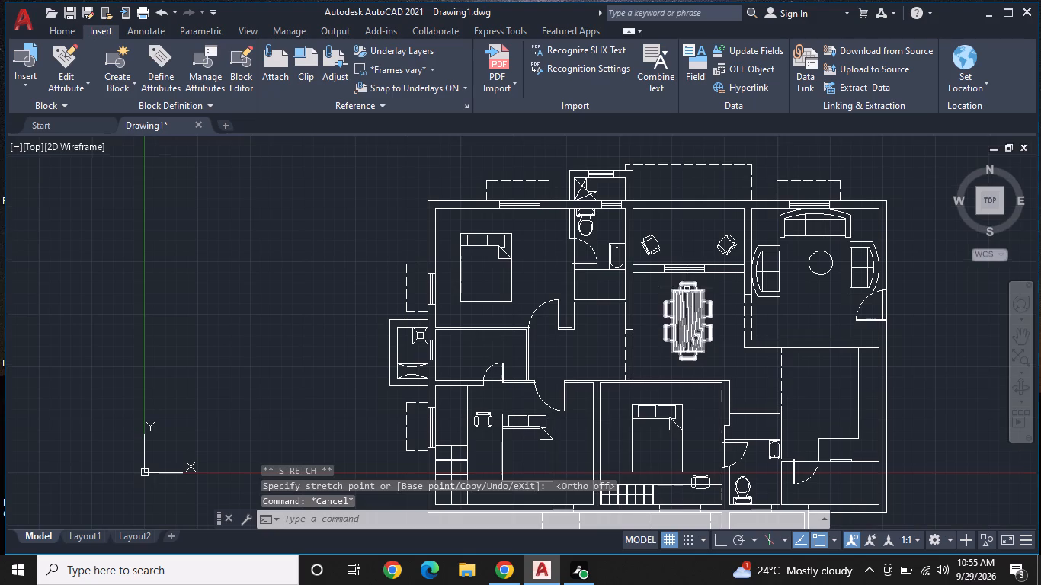
pyautogui.moveTo(690, 277); pyautogui.dragTo(682, 233, button='middle')
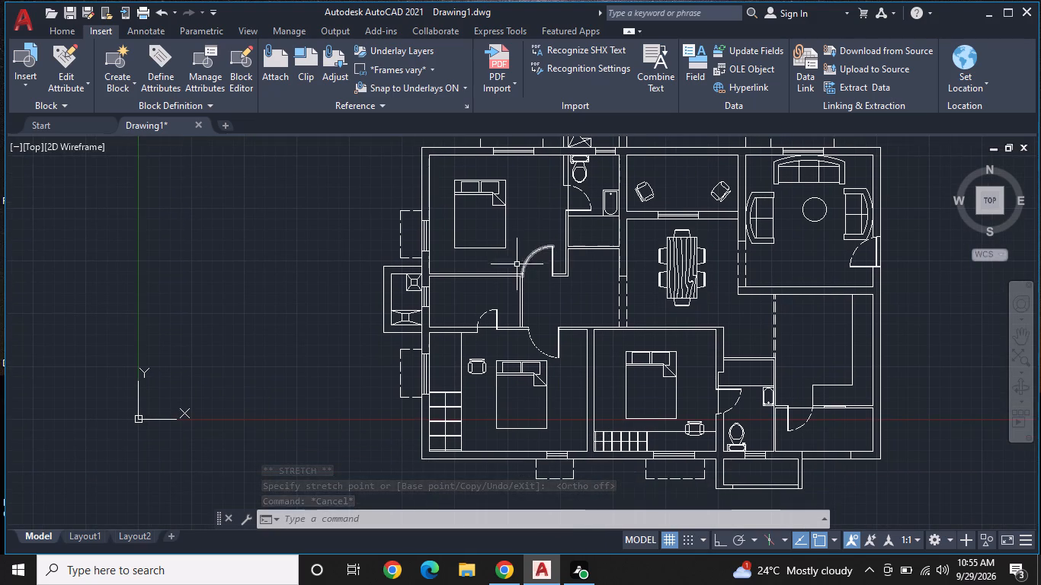
pyautogui.scroll(1, 575, 276)
pyautogui.moveTo(587, 280); pyautogui.dragTo(684, 315, button='middle')
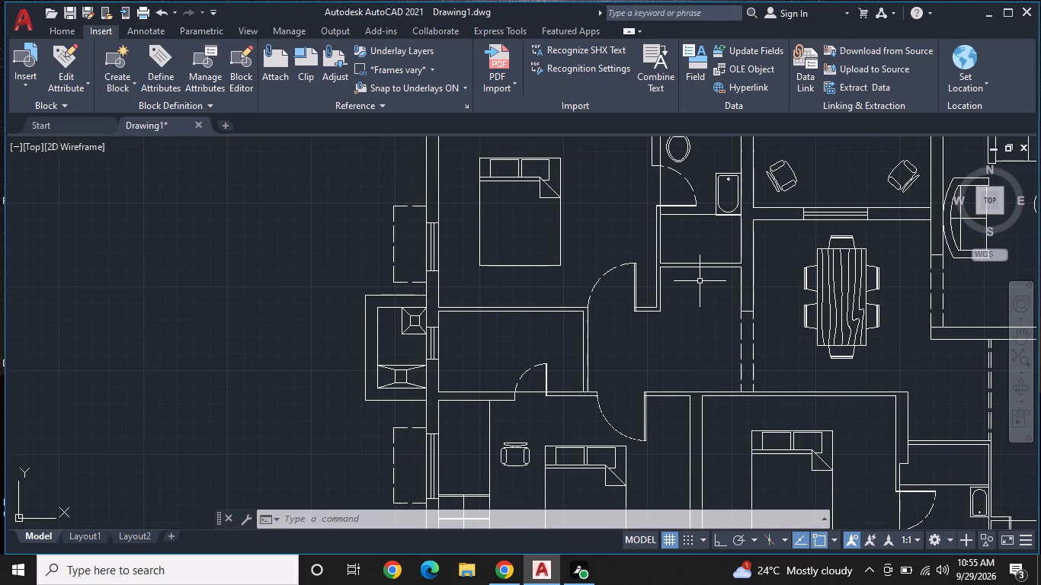
# Rotate the bed in the north-west bedroom 90° counterclockwise about its north-west corner with ortho on, so its head faces west.
pyautogui.moveTo(610, 284); pyautogui.dragTo(625, 345, button='middle')
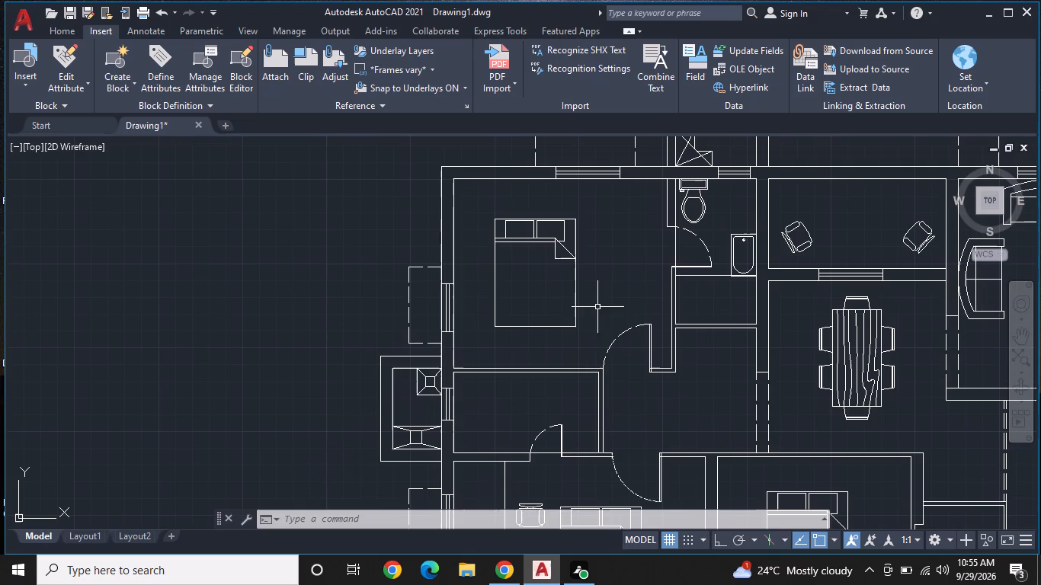
pyautogui.click(571, 256)
pyautogui.rightClick(571, 256)
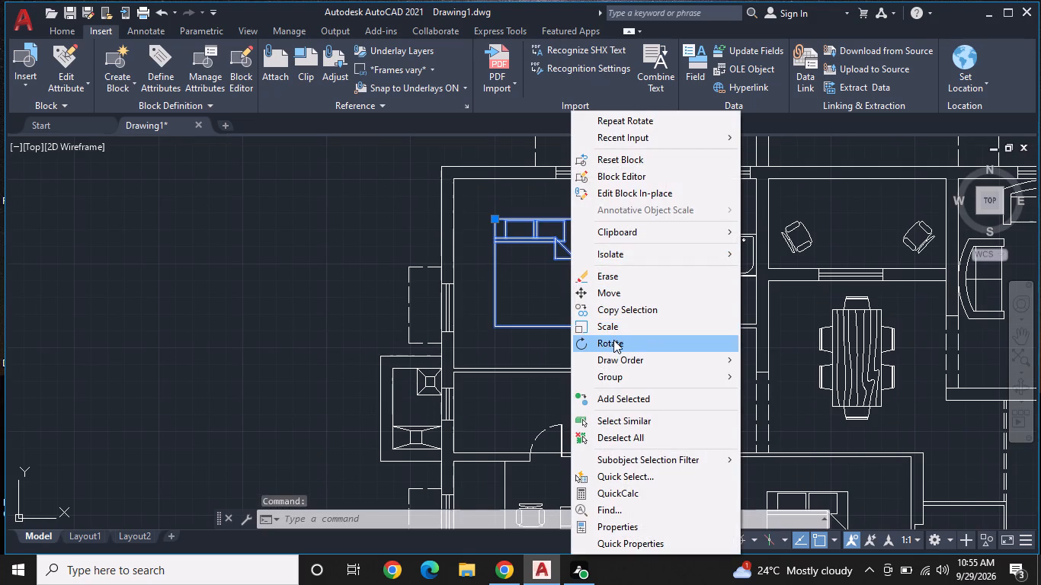
pyautogui.click(613, 340)
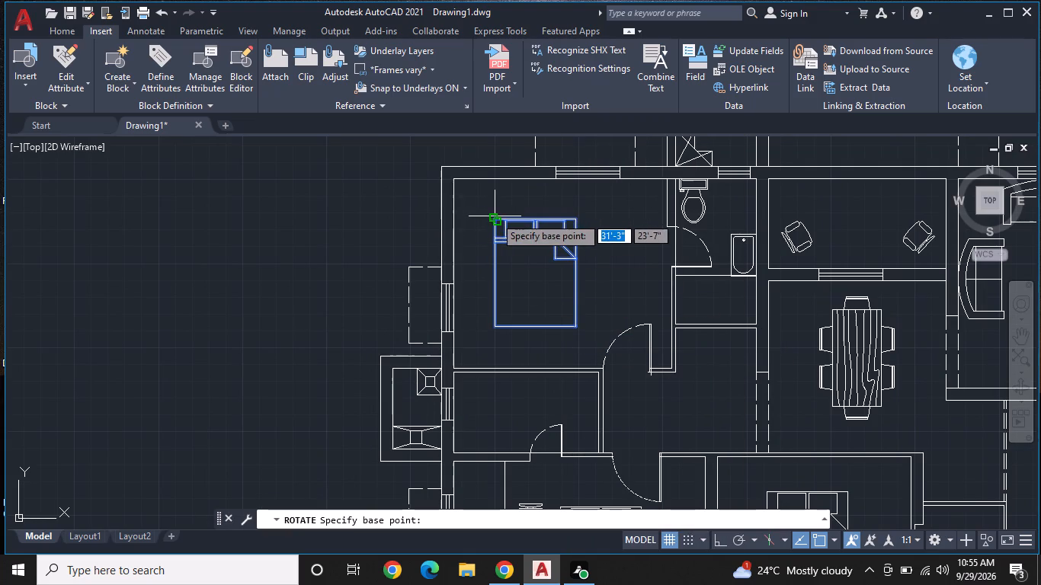
pyautogui.click(495, 216)
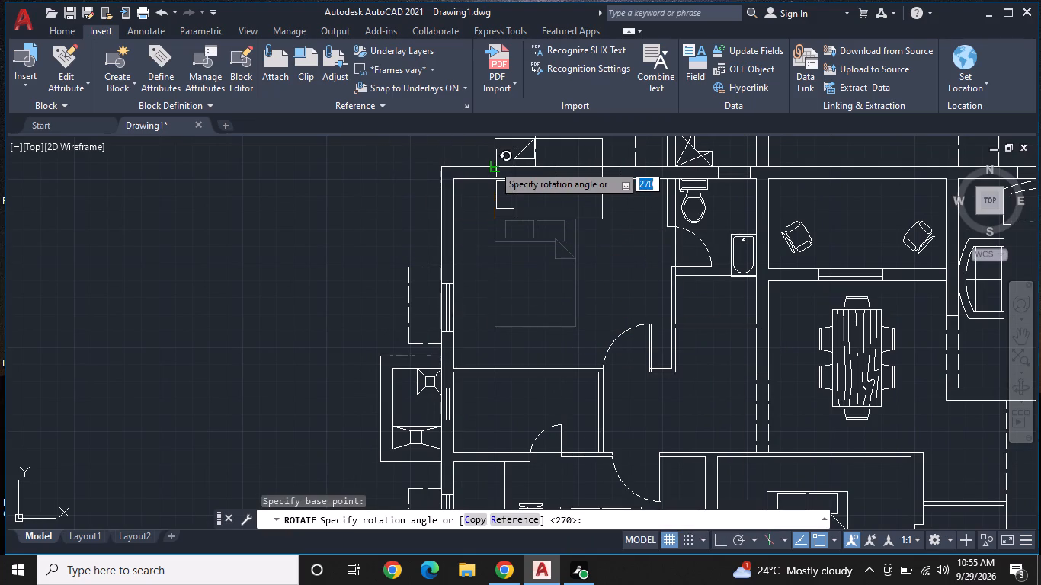
pyautogui.press('F8')
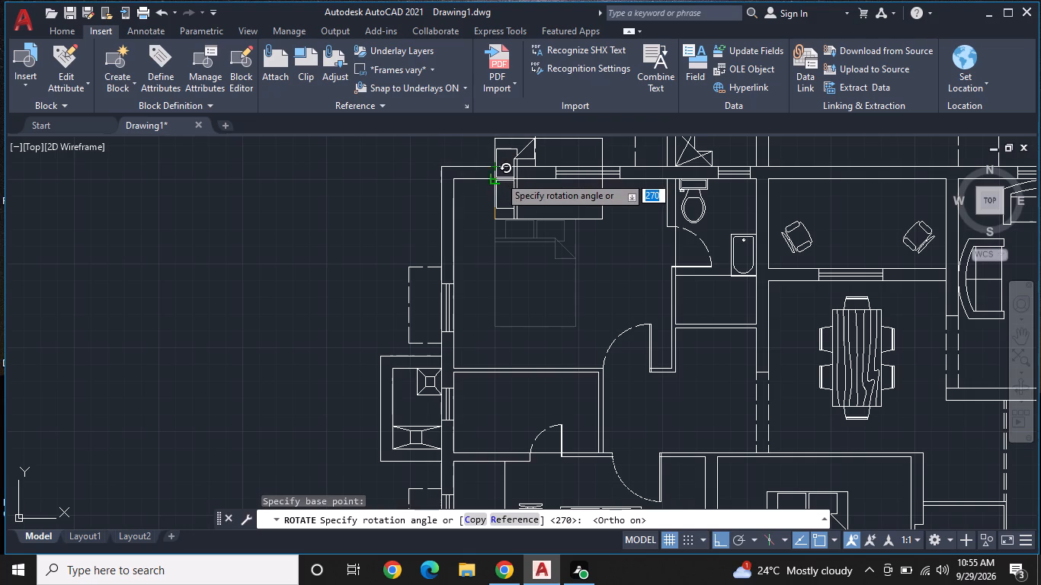
pyautogui.click(498, 185)
# Move the rotated bed, with ortho off, so its headboard sits against the west wall of the north-west bedroom.
pyautogui.click(503, 209)
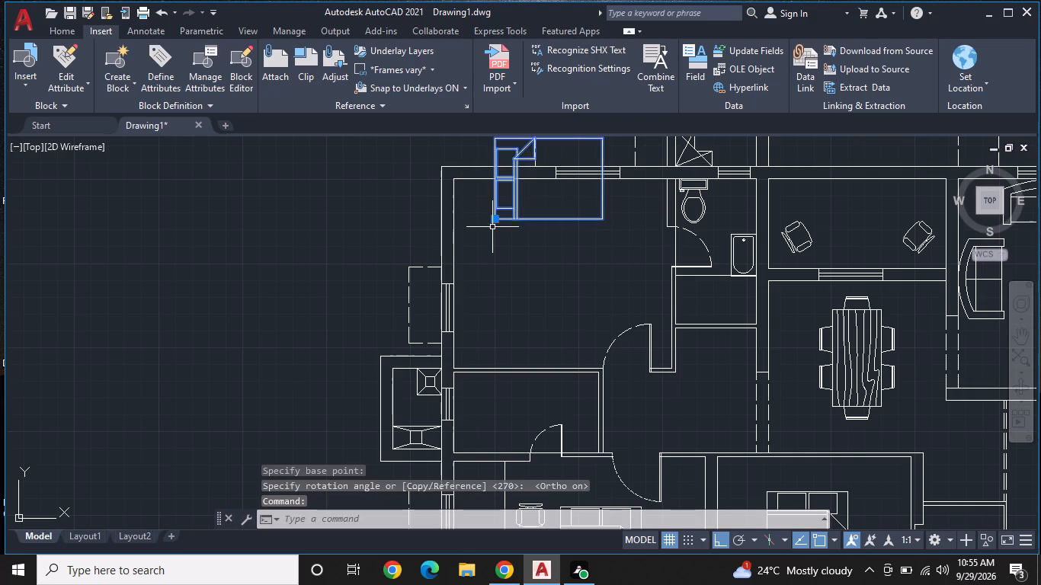
pyautogui.moveTo(497, 219); pyautogui.dragTo(500, 230)
pyautogui.press('F8')
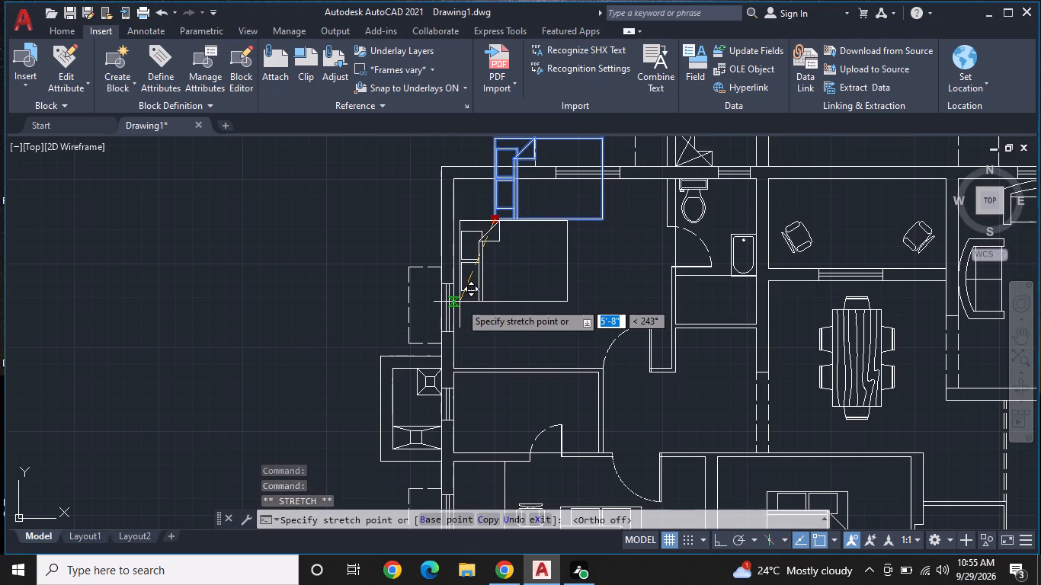
pyautogui.click(460, 299)
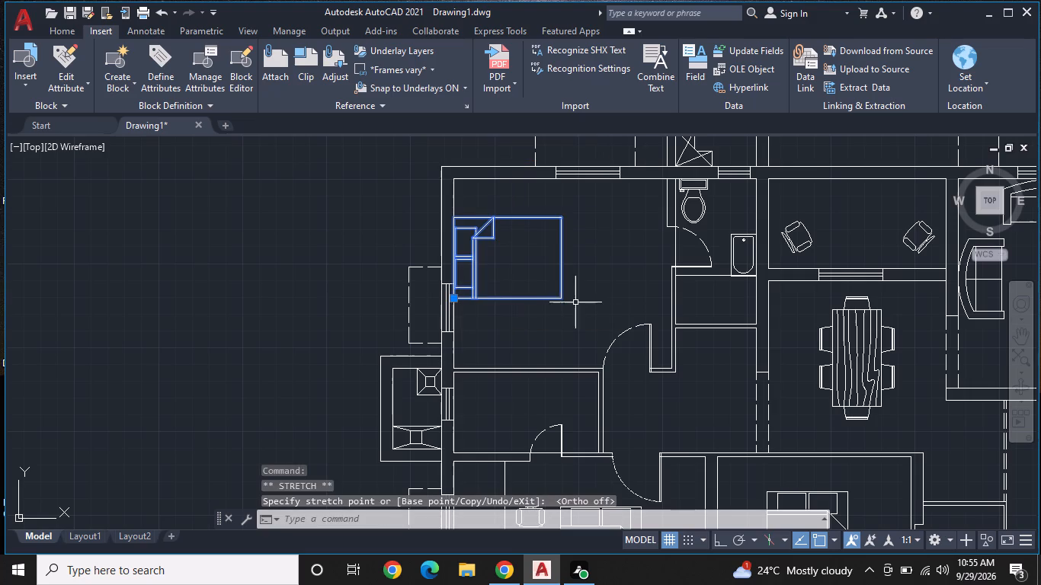
pyautogui.press('Escape')
# Rotate the bed in the south-west bedroom 180° about its north-east corner with ortho on.
pyautogui.moveTo(572, 313); pyautogui.dragTo(545, 193, button='middle')
pyautogui.scroll(-1, 556, 315)
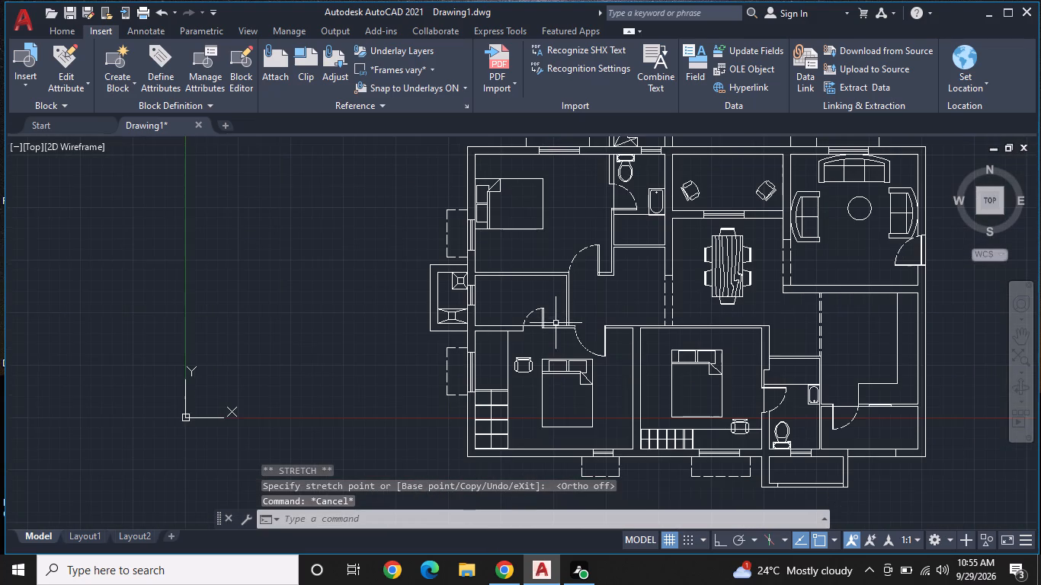
pyautogui.moveTo(558, 335); pyautogui.dragTo(466, 230, button='middle')
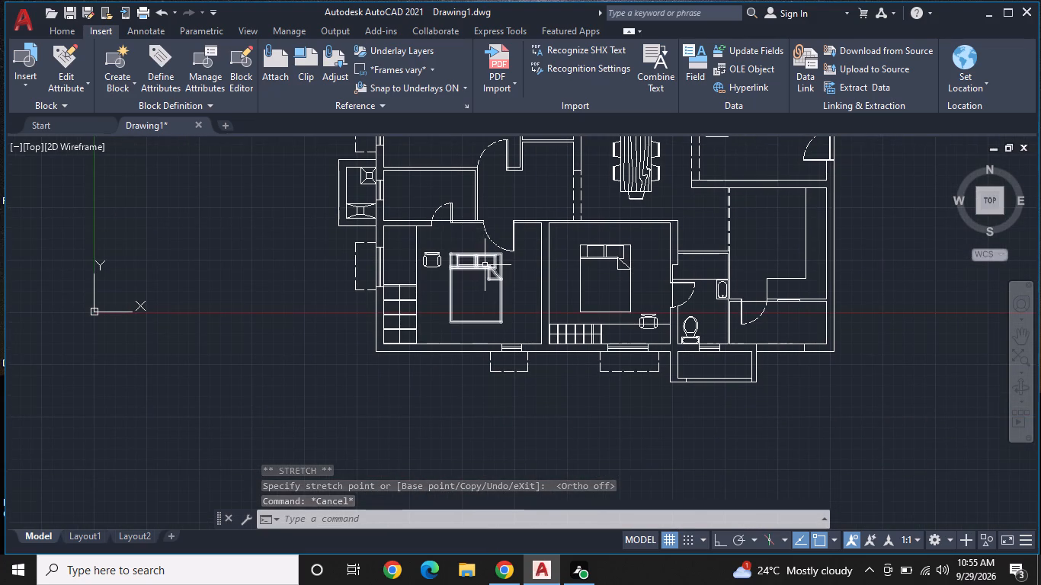
pyautogui.click(483, 270)
pyautogui.rightClick(485, 261)
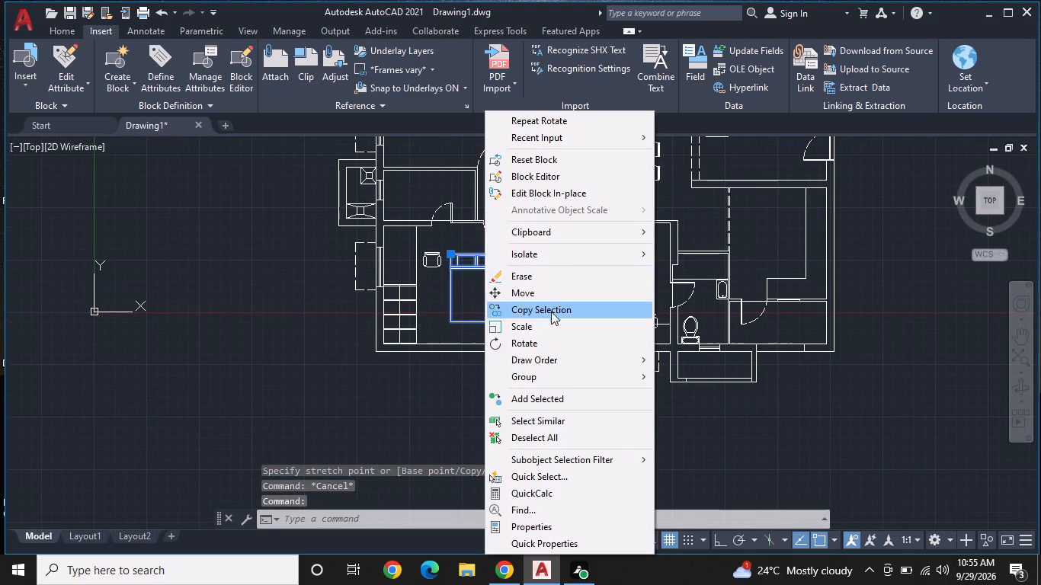
pyautogui.click(552, 340)
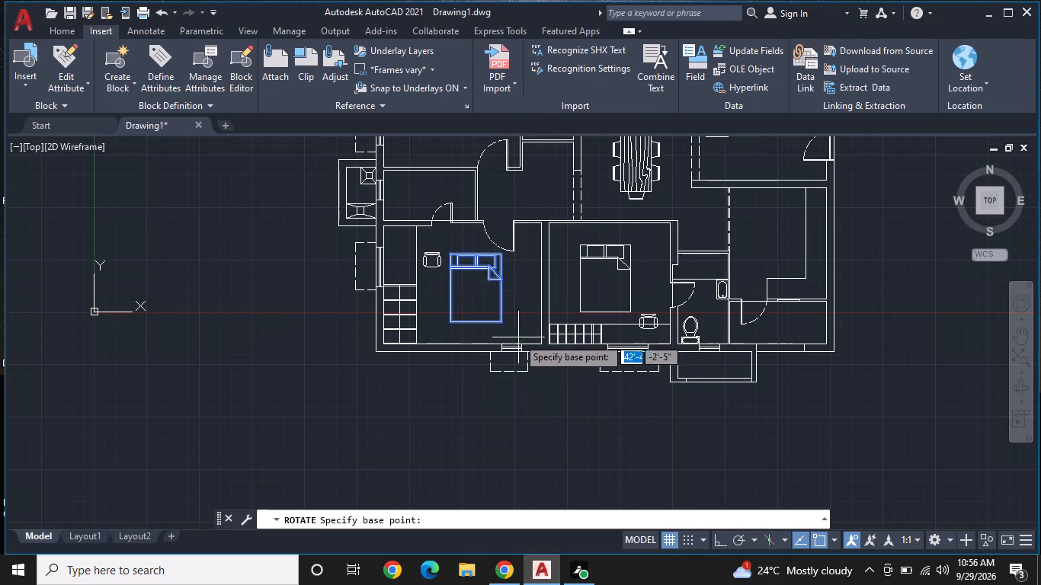
pyautogui.click(501, 253)
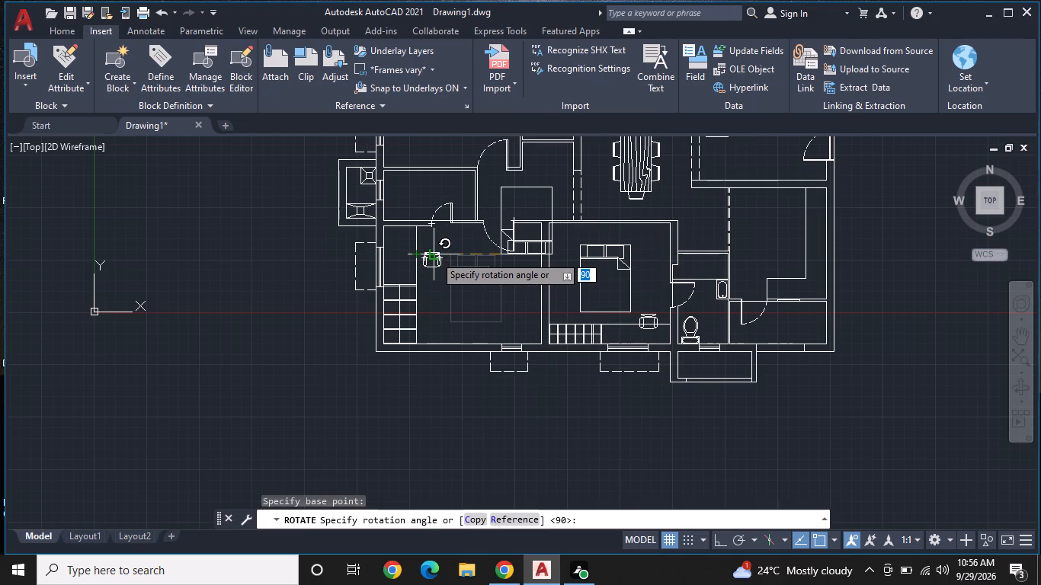
pyautogui.press('F8')
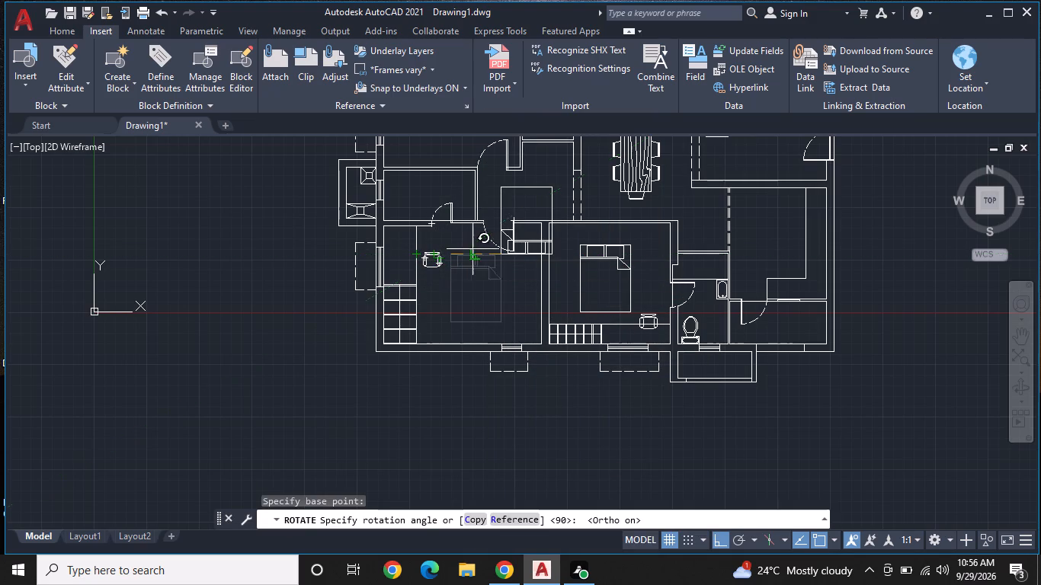
pyautogui.click(479, 252)
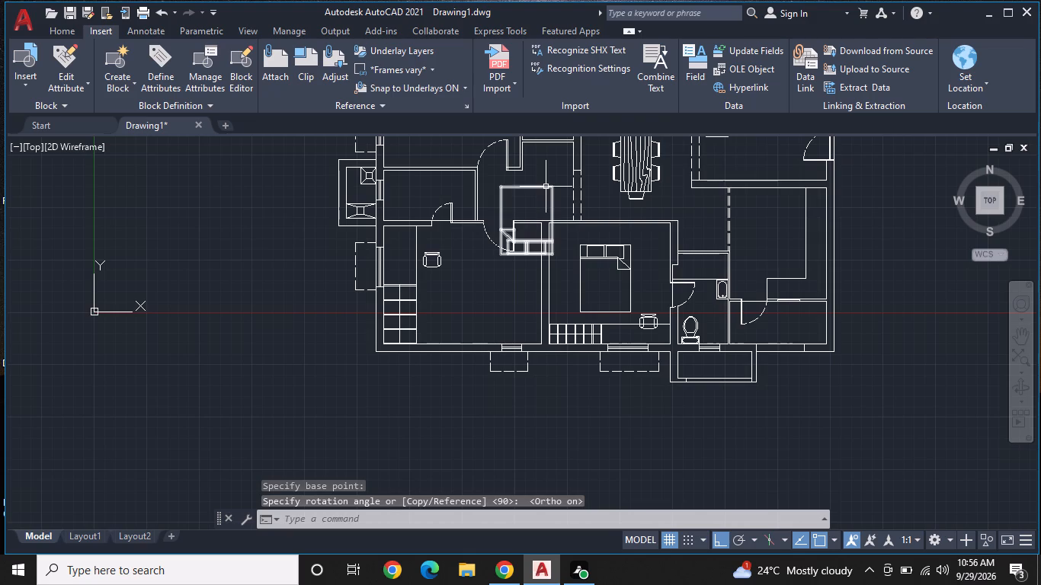
# Move the rotated bed, with ortho off, so its headboard sits against the south wall of the south-west bedroom, west of the window.
pyautogui.click(546, 187)
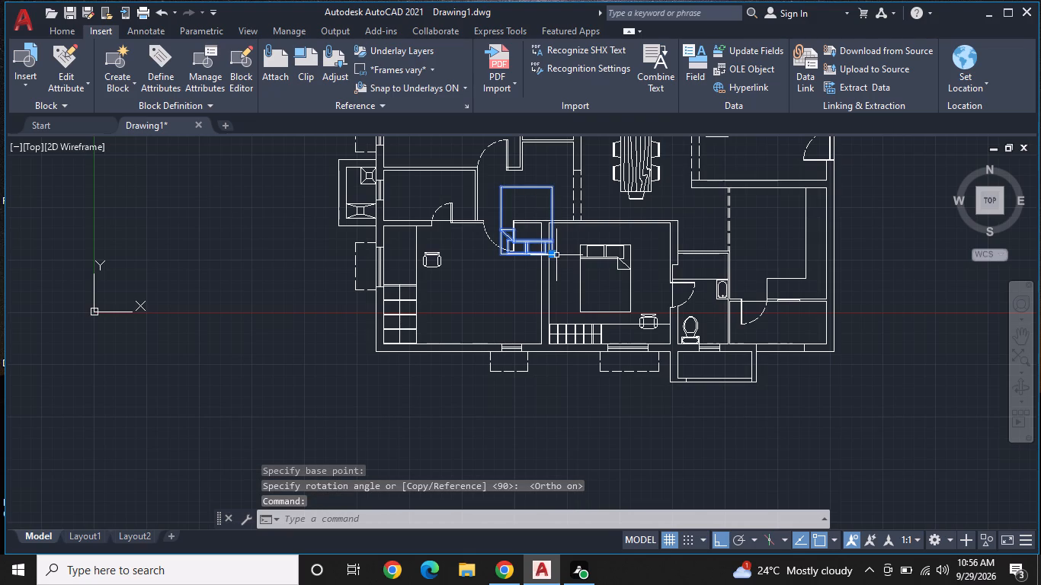
pyautogui.click(553, 254)
pyautogui.press('F8')
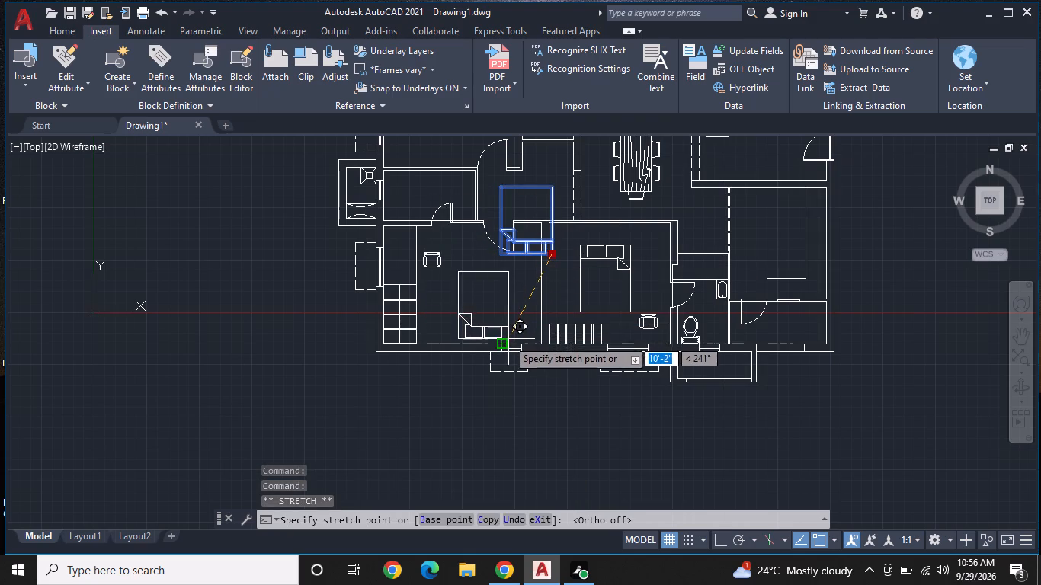
pyautogui.scroll(2, 488, 334)
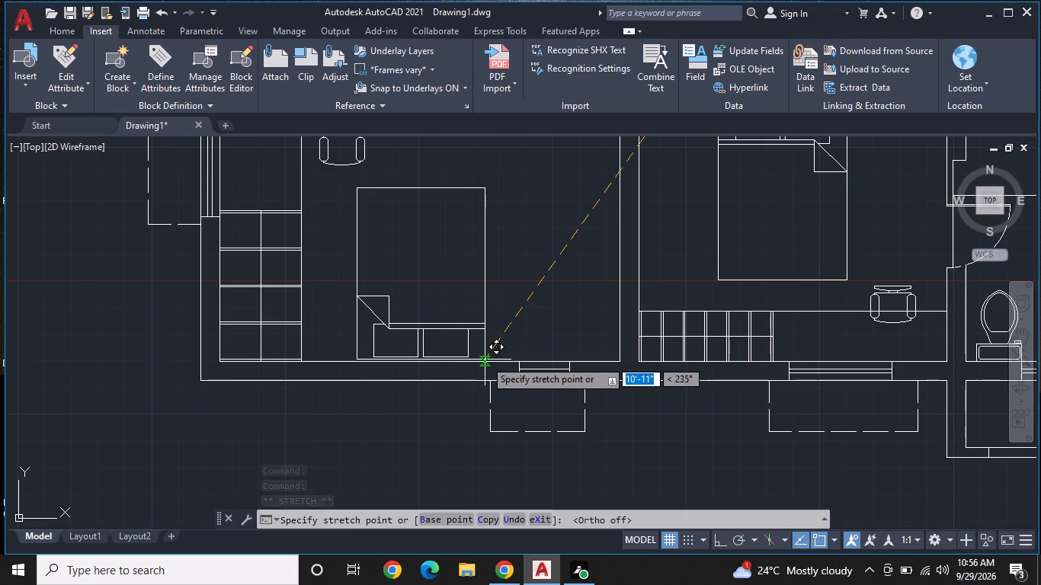
pyautogui.click(485, 360)
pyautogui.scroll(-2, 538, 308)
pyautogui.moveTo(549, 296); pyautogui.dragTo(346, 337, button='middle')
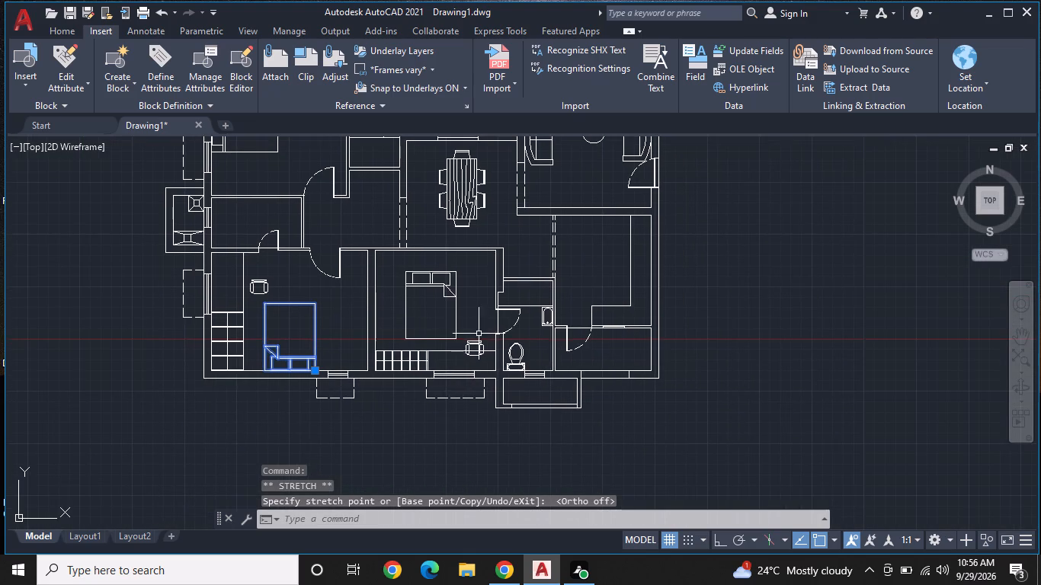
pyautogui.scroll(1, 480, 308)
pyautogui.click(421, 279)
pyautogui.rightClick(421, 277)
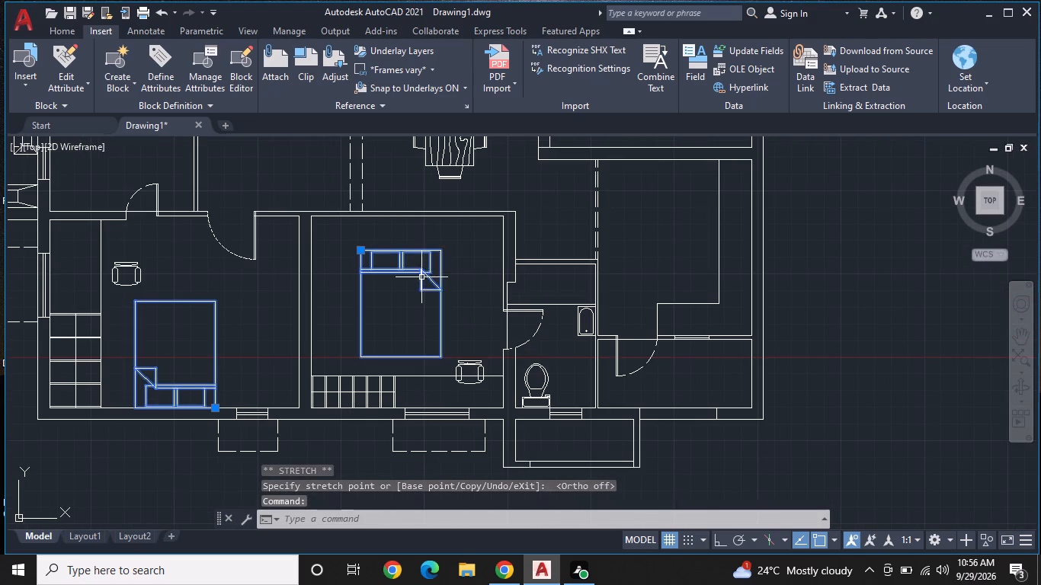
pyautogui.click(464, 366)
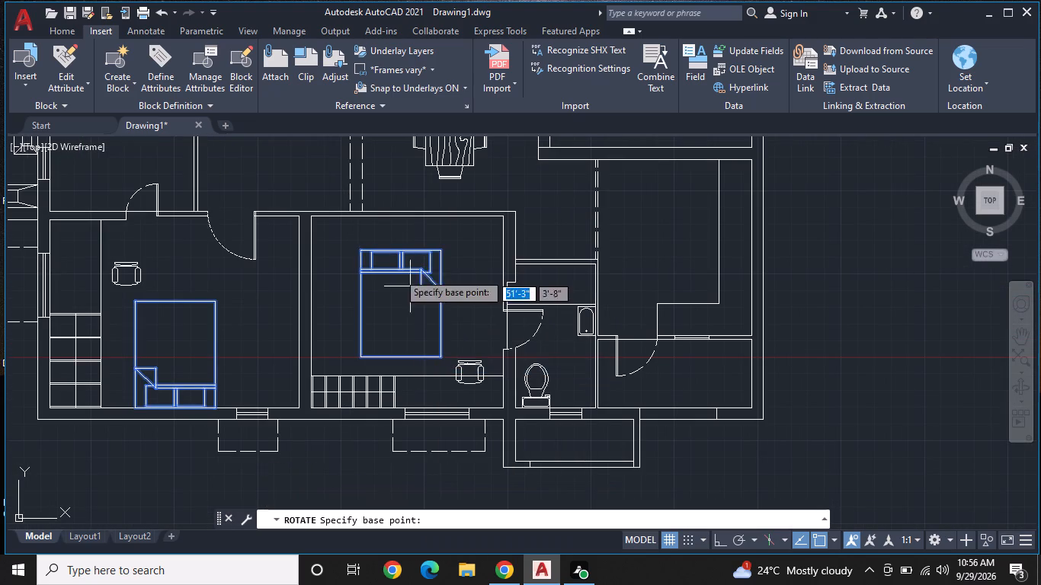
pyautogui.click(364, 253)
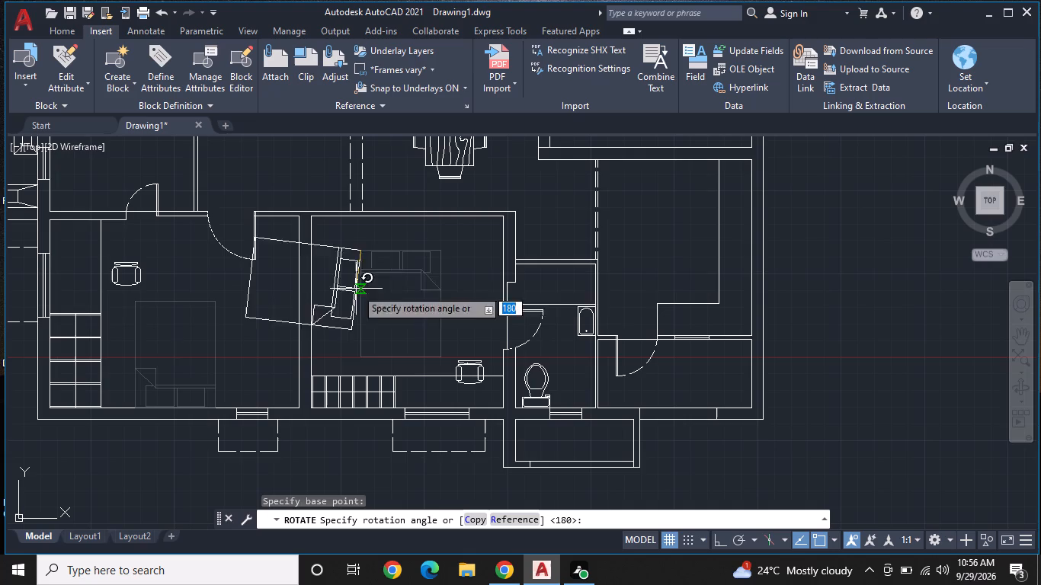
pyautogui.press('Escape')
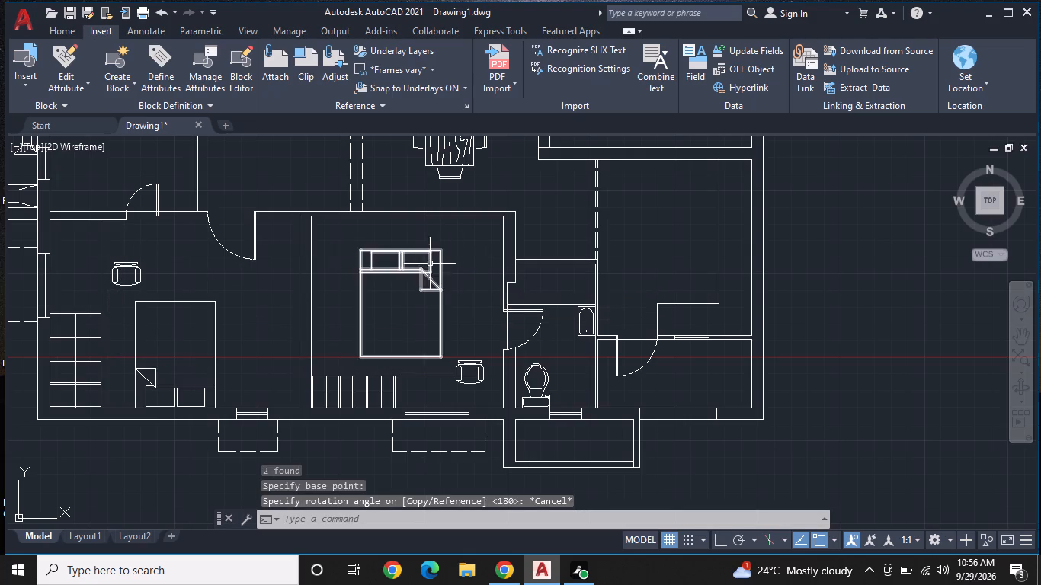
# Rotate only the bed in the south-central bedroom 90° counterclockwise about its north-west corner with ortho on.
pyautogui.click(429, 264)
pyautogui.rightClick(420, 273)
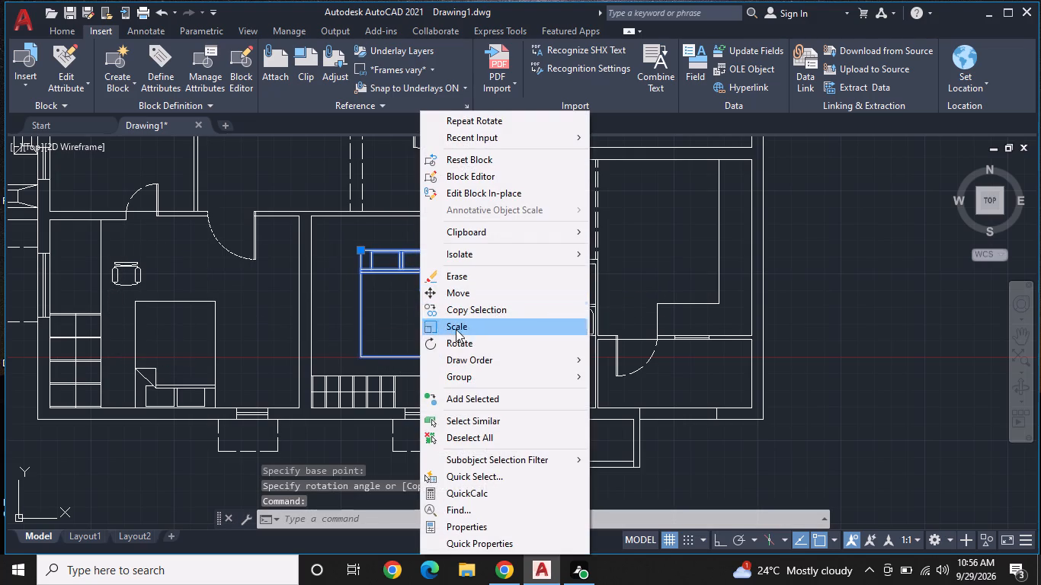
pyautogui.click(453, 340)
pyautogui.click(360, 251)
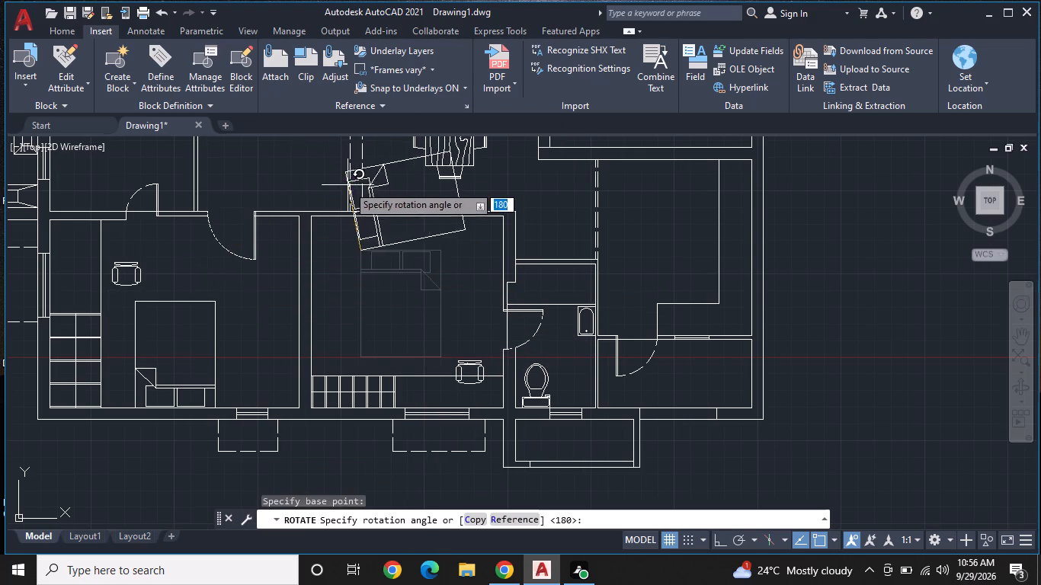
pyautogui.press('F8')
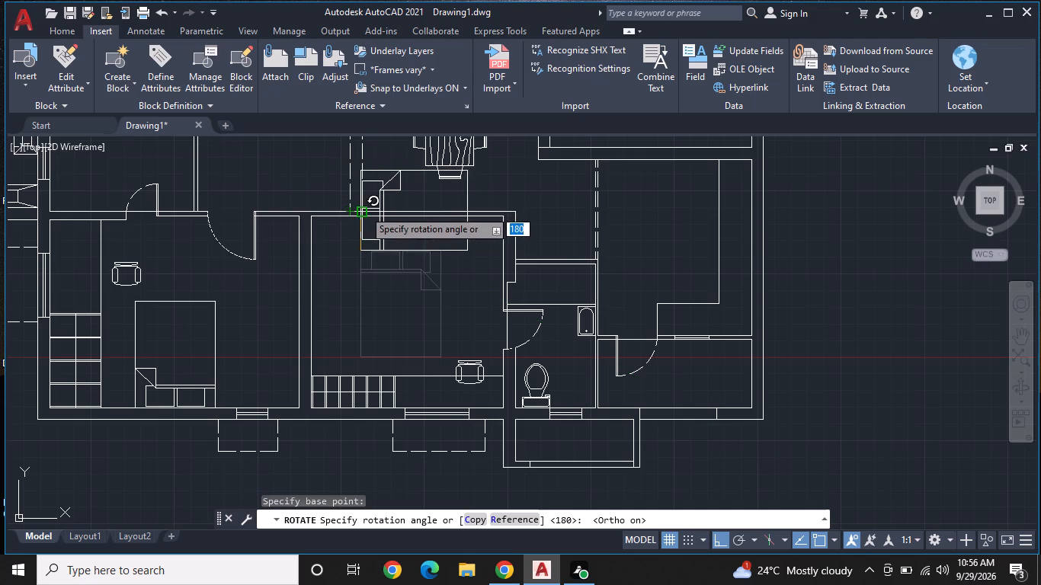
pyautogui.click(376, 187)
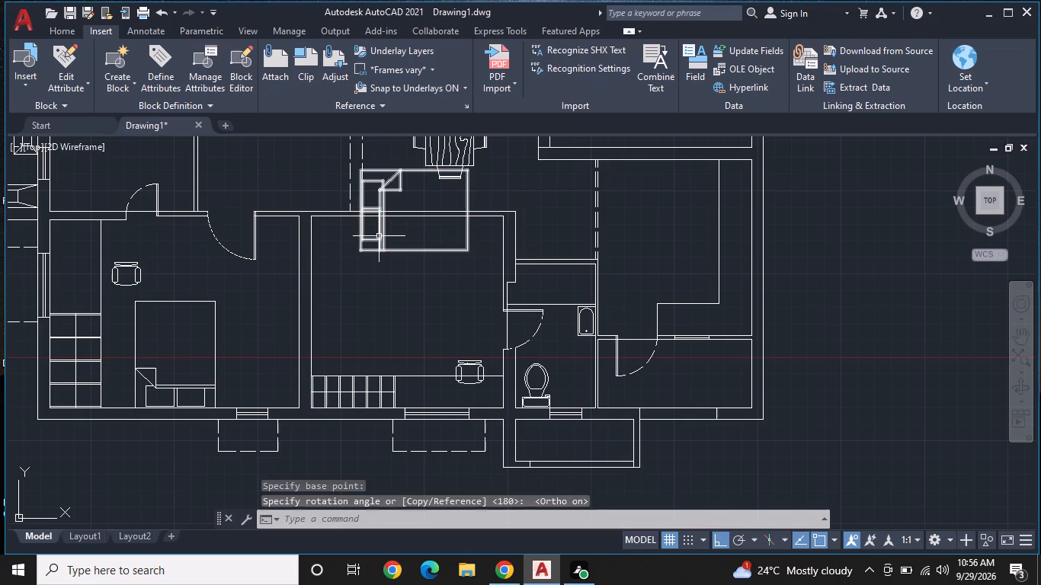
# Move the rotated bed, with ortho off, so its headboard sits against the west wall of the south-central bedroom, north of the wardrobe.
pyautogui.click(379, 243)
pyautogui.click(363, 251)
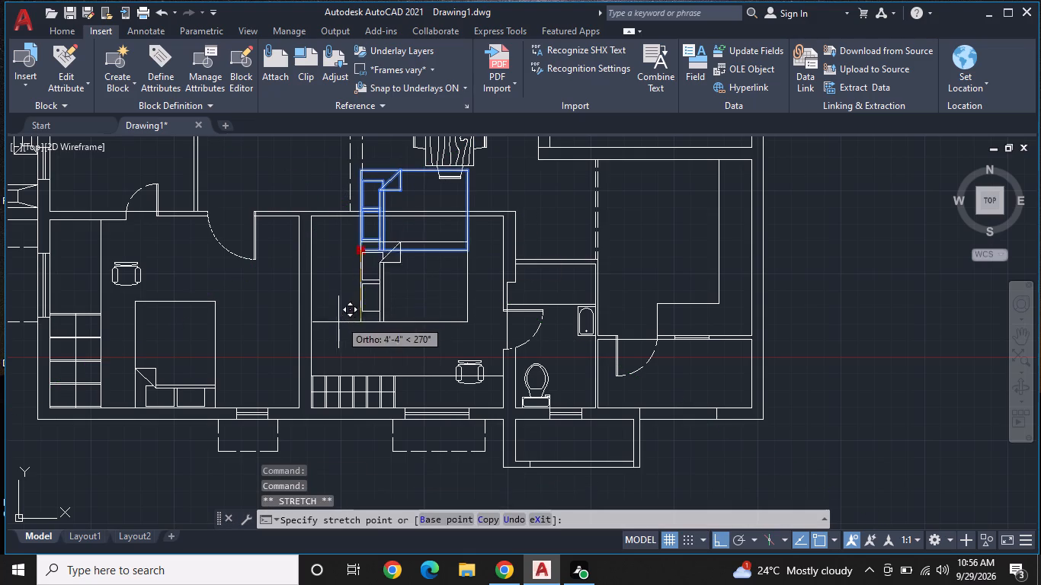
pyautogui.press('F8')
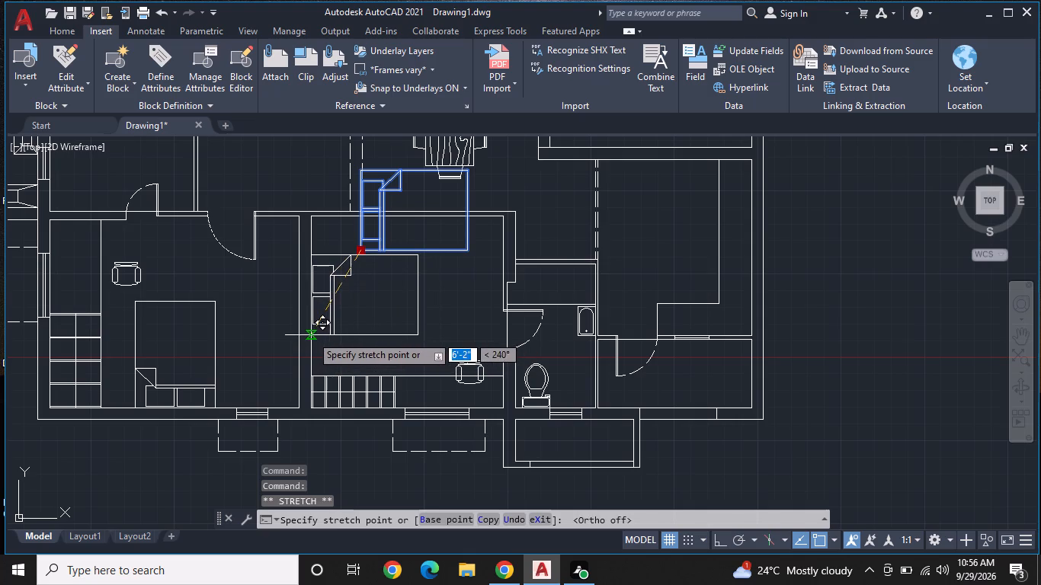
pyautogui.click(313, 339)
pyautogui.press('Escape')
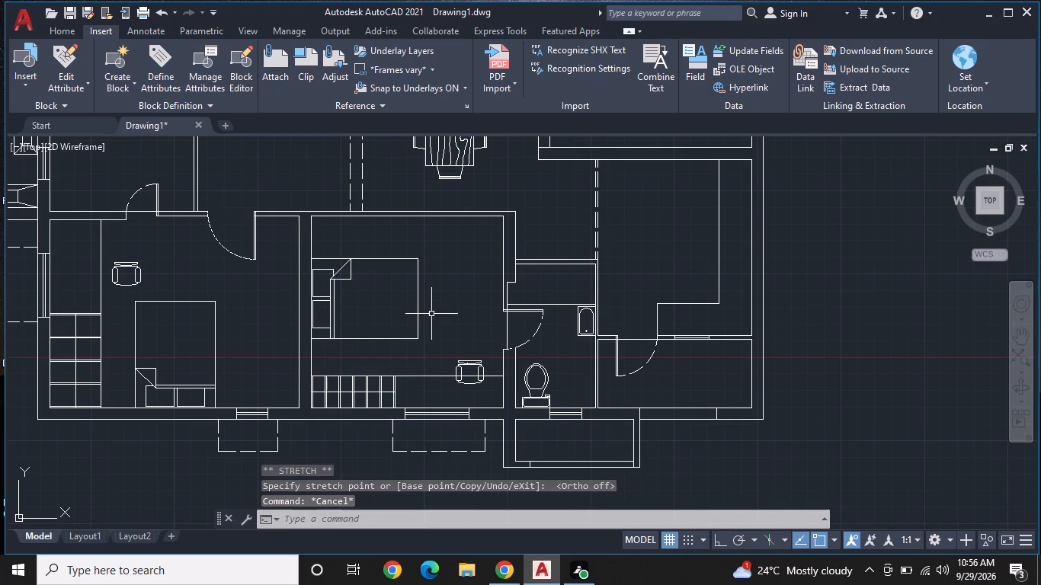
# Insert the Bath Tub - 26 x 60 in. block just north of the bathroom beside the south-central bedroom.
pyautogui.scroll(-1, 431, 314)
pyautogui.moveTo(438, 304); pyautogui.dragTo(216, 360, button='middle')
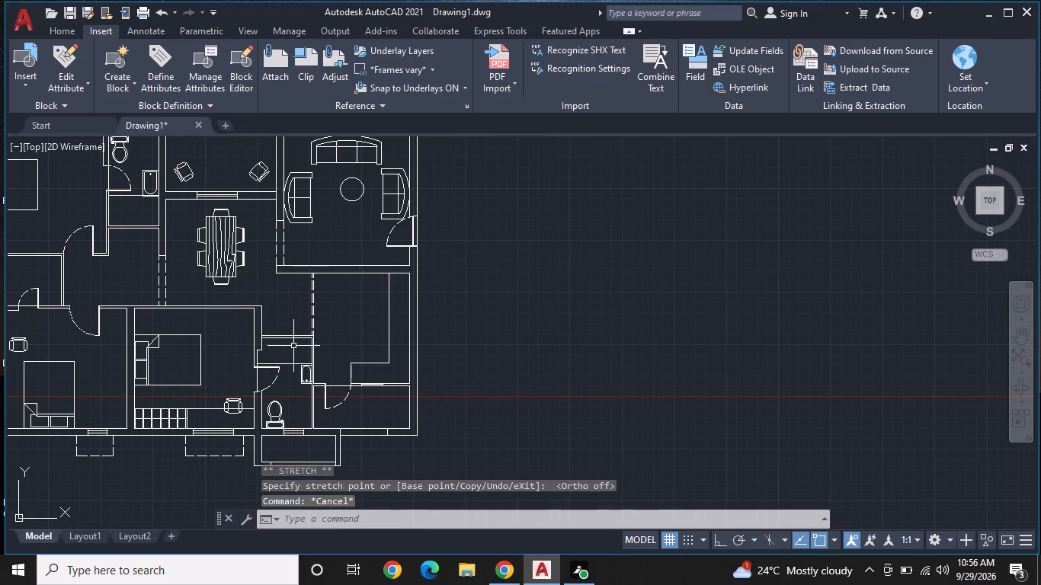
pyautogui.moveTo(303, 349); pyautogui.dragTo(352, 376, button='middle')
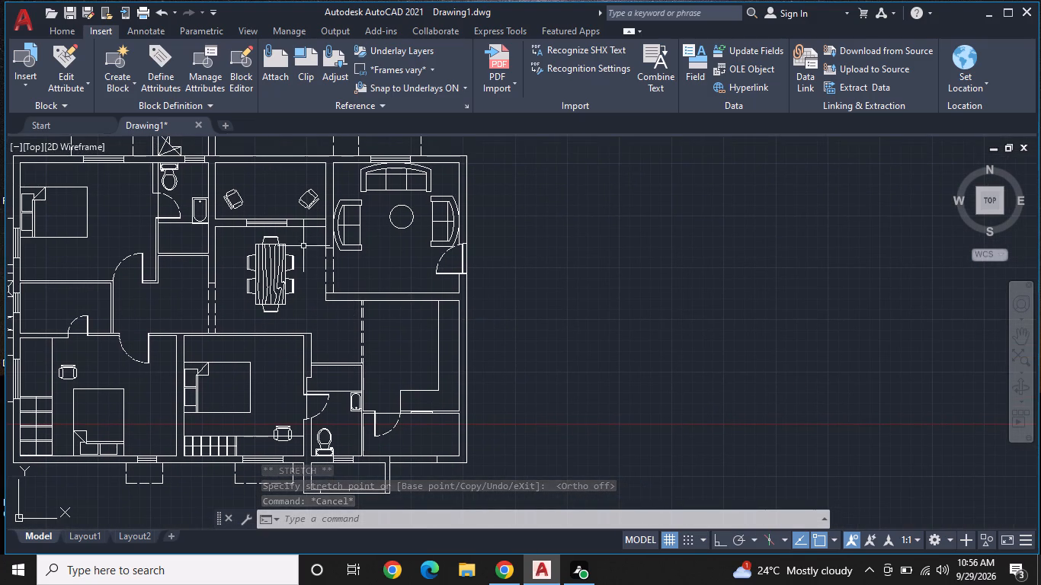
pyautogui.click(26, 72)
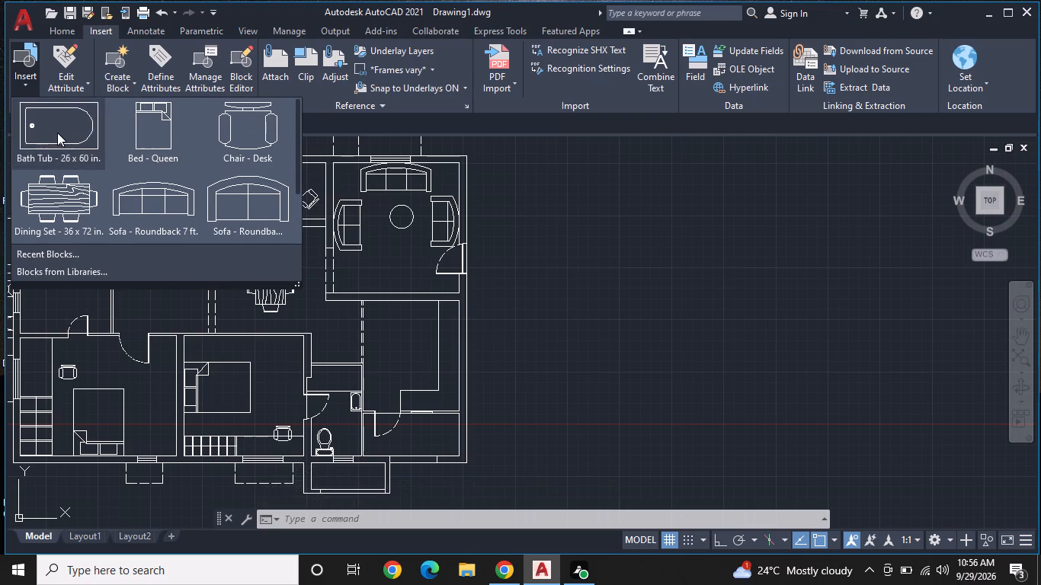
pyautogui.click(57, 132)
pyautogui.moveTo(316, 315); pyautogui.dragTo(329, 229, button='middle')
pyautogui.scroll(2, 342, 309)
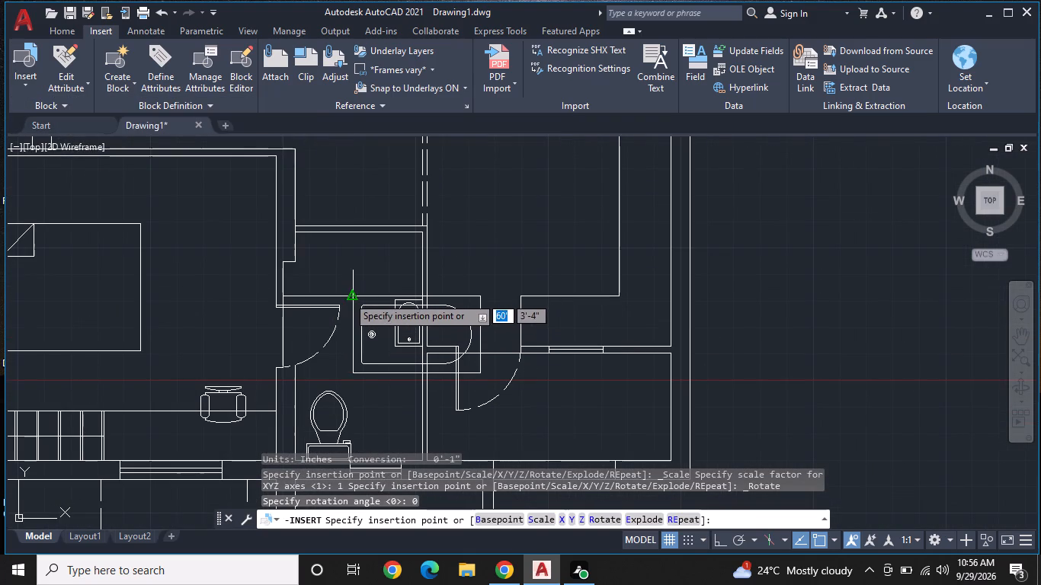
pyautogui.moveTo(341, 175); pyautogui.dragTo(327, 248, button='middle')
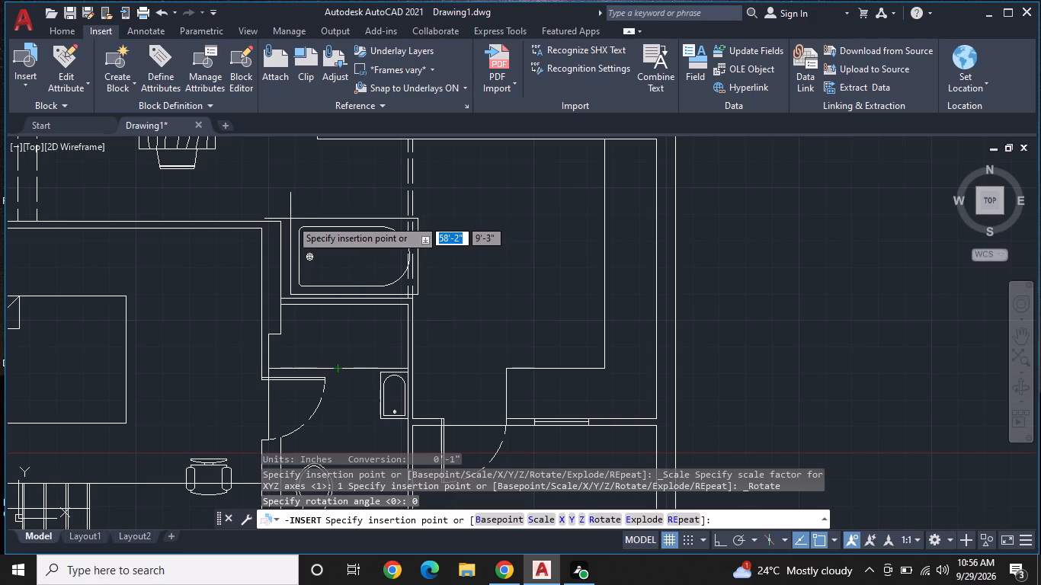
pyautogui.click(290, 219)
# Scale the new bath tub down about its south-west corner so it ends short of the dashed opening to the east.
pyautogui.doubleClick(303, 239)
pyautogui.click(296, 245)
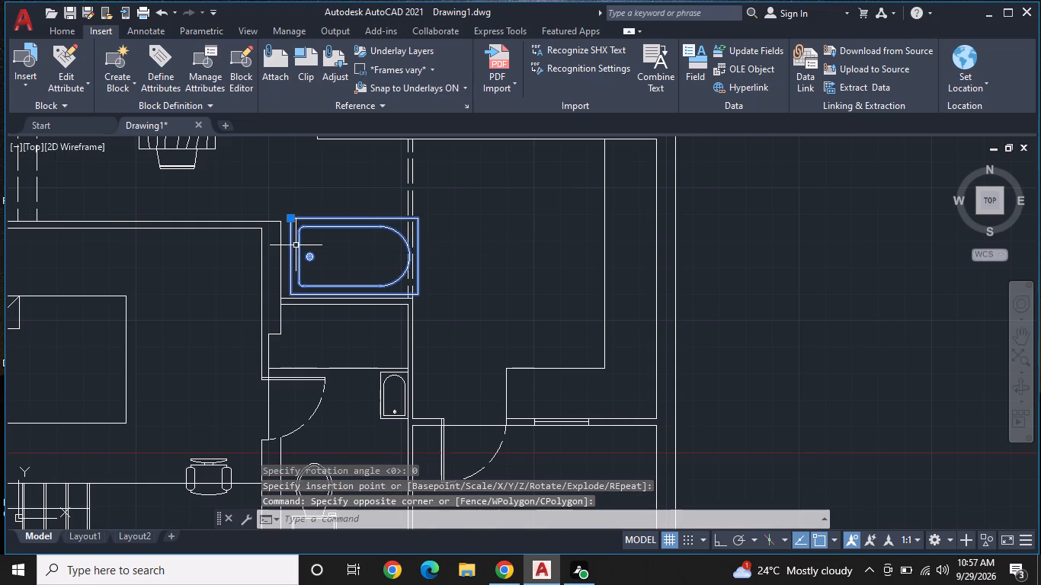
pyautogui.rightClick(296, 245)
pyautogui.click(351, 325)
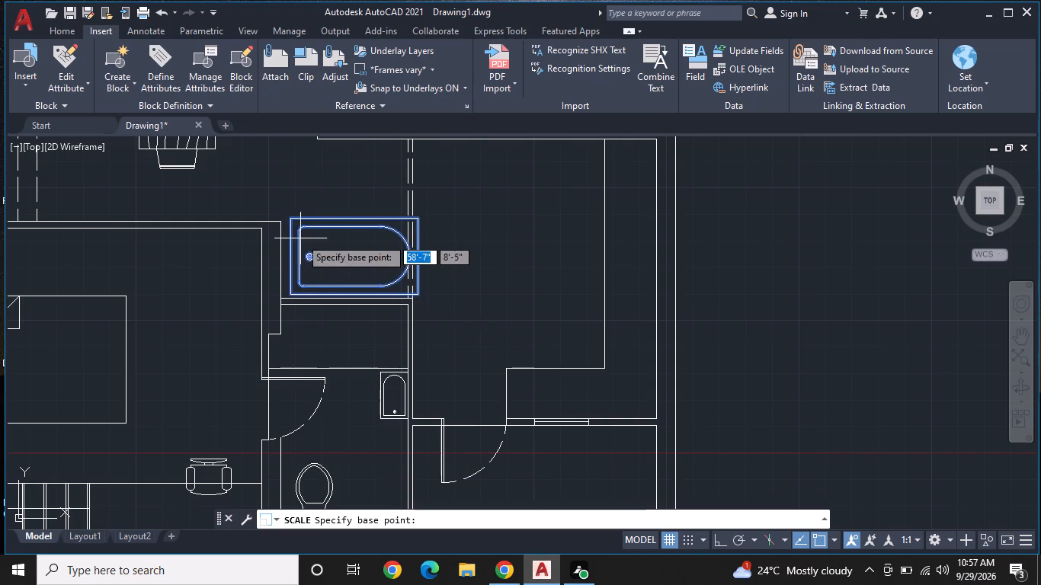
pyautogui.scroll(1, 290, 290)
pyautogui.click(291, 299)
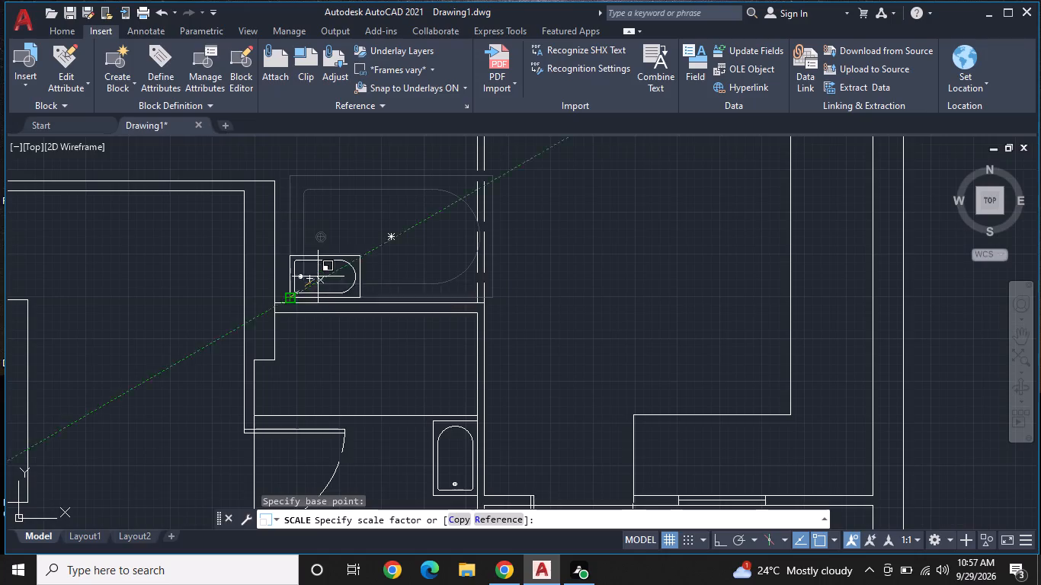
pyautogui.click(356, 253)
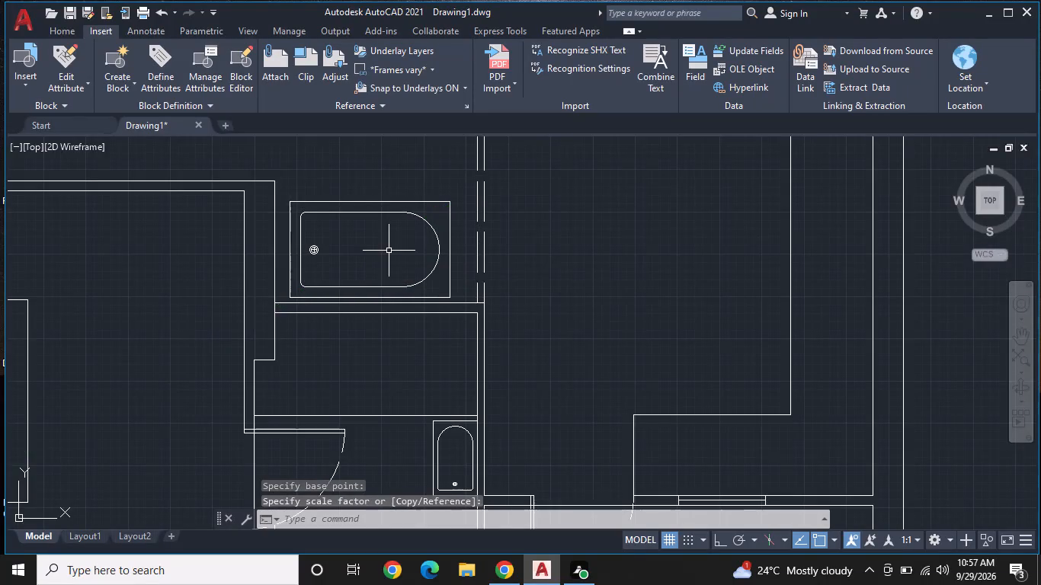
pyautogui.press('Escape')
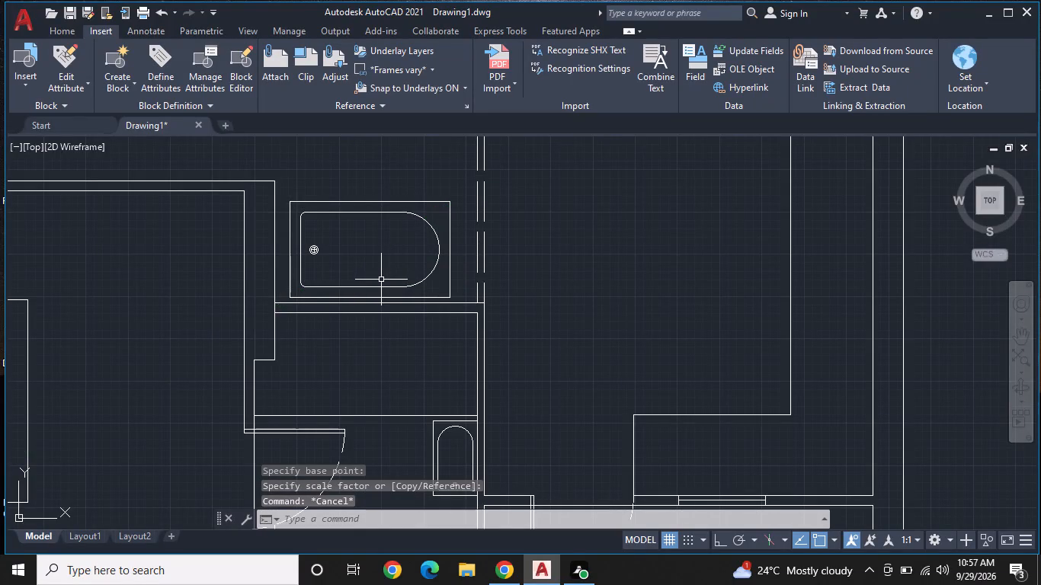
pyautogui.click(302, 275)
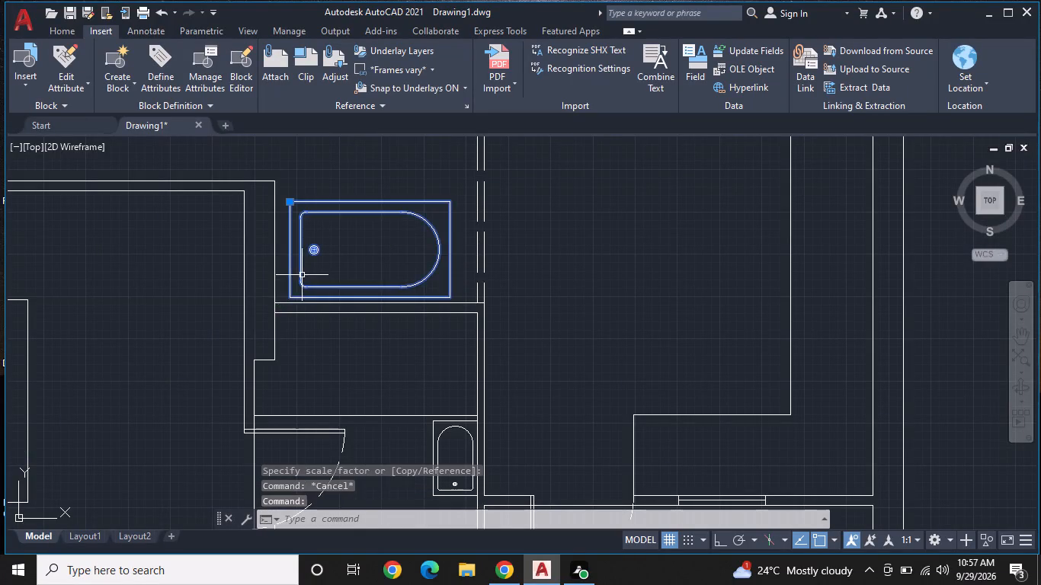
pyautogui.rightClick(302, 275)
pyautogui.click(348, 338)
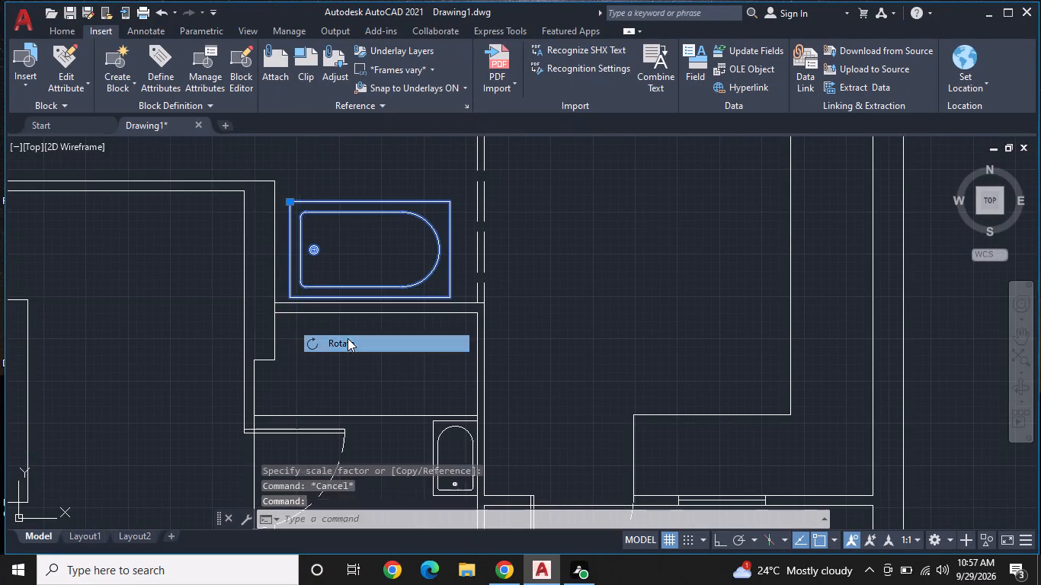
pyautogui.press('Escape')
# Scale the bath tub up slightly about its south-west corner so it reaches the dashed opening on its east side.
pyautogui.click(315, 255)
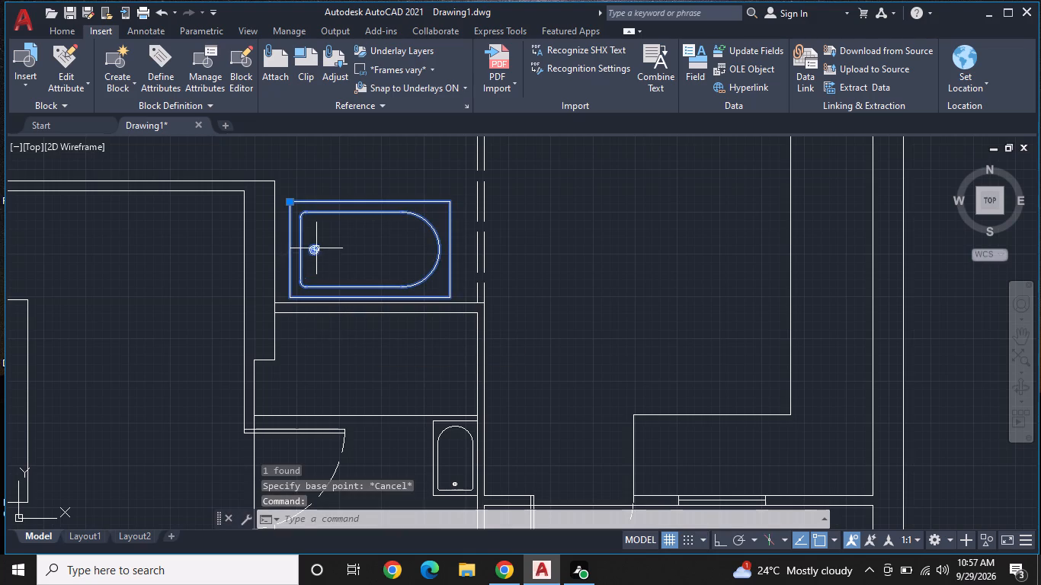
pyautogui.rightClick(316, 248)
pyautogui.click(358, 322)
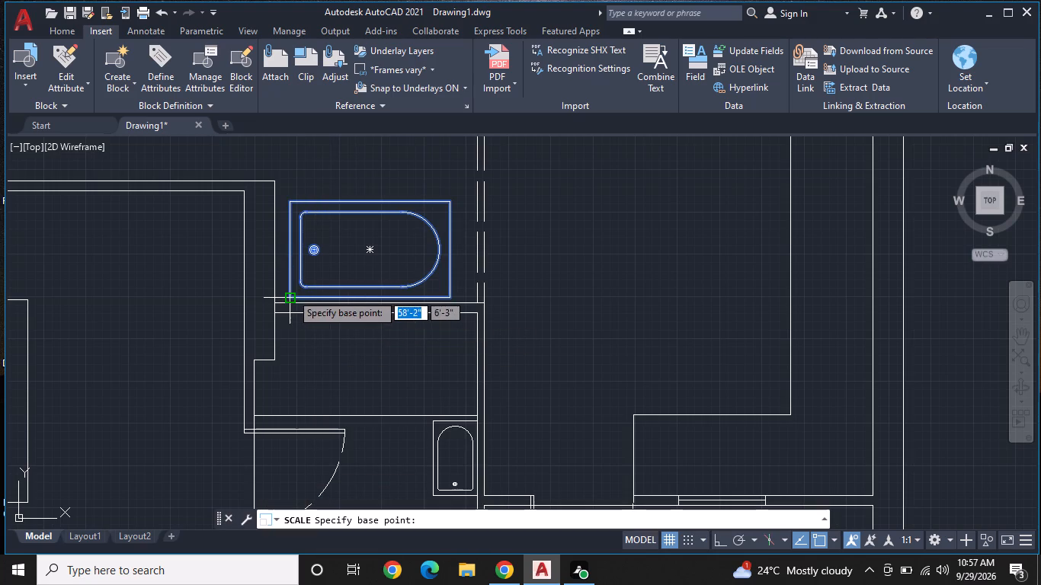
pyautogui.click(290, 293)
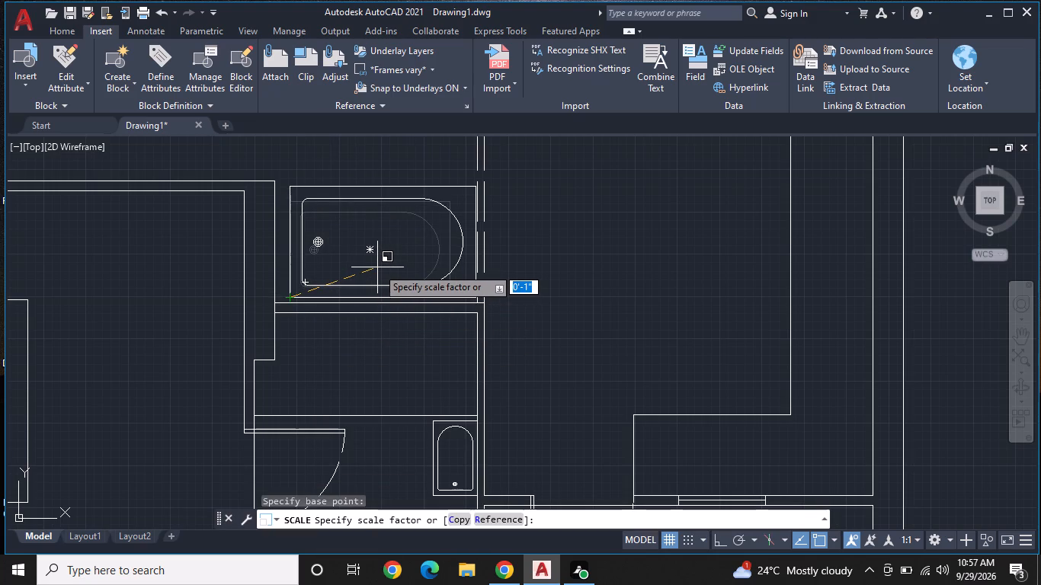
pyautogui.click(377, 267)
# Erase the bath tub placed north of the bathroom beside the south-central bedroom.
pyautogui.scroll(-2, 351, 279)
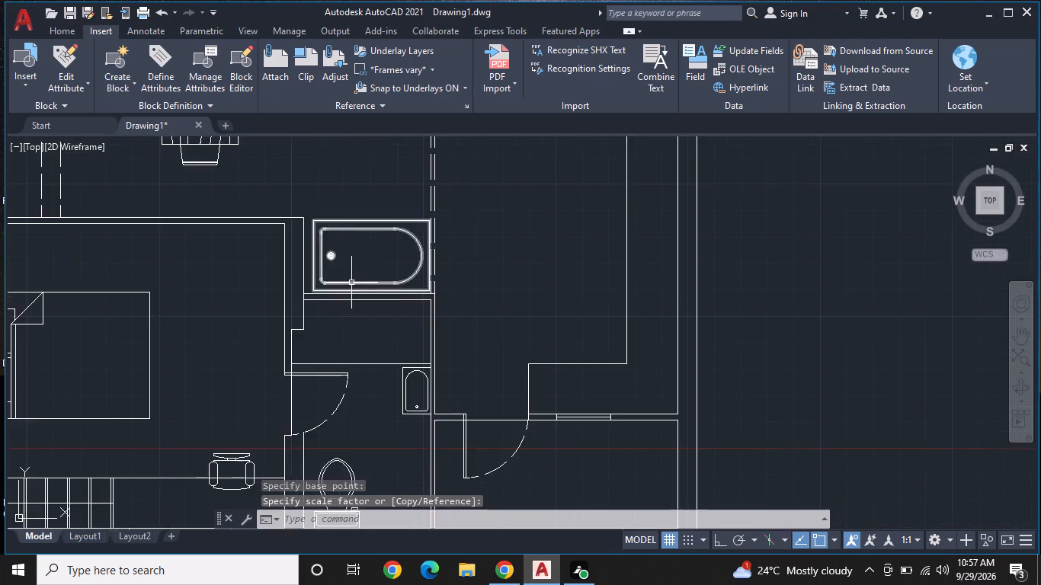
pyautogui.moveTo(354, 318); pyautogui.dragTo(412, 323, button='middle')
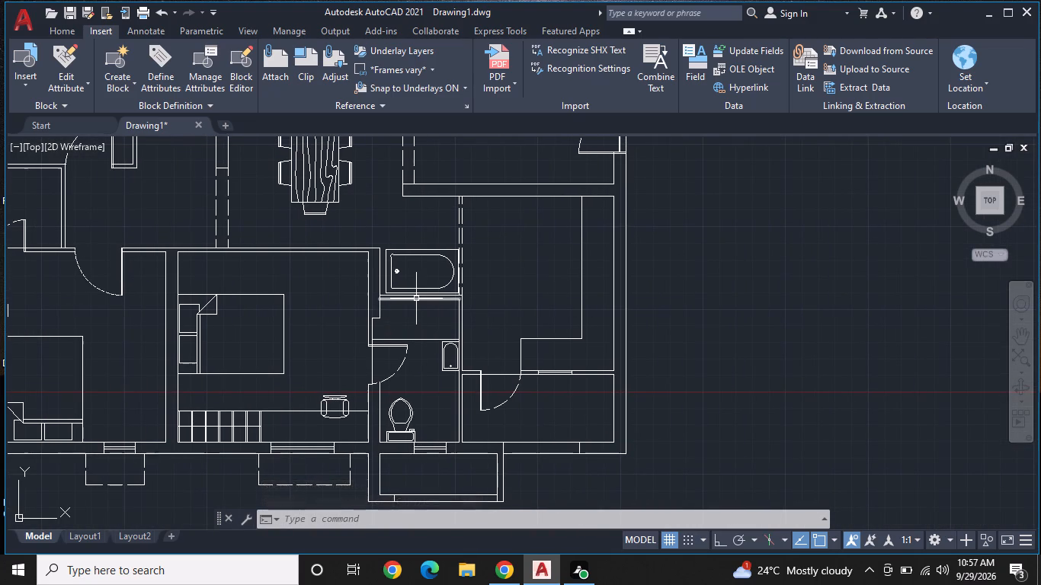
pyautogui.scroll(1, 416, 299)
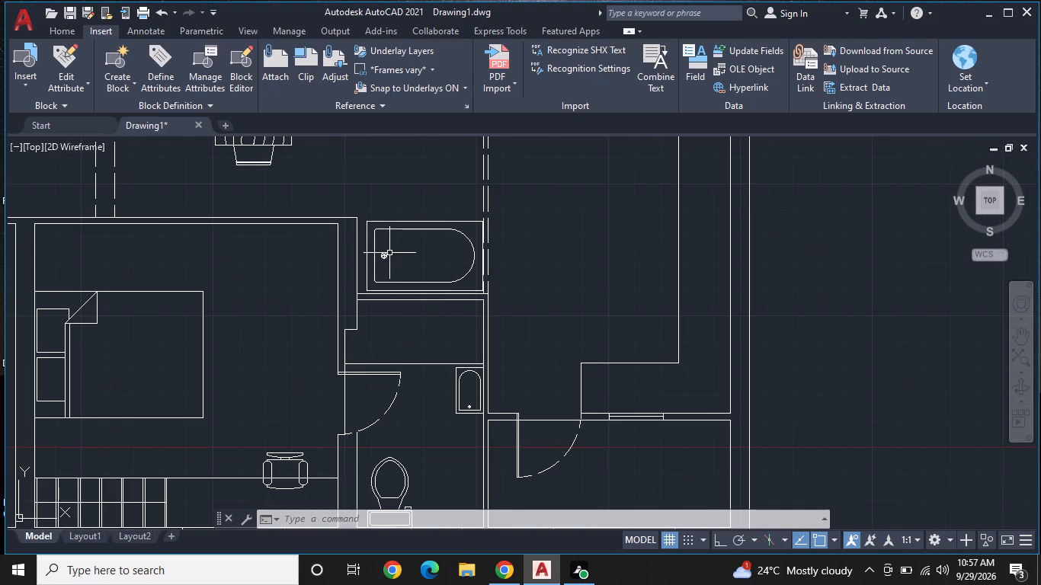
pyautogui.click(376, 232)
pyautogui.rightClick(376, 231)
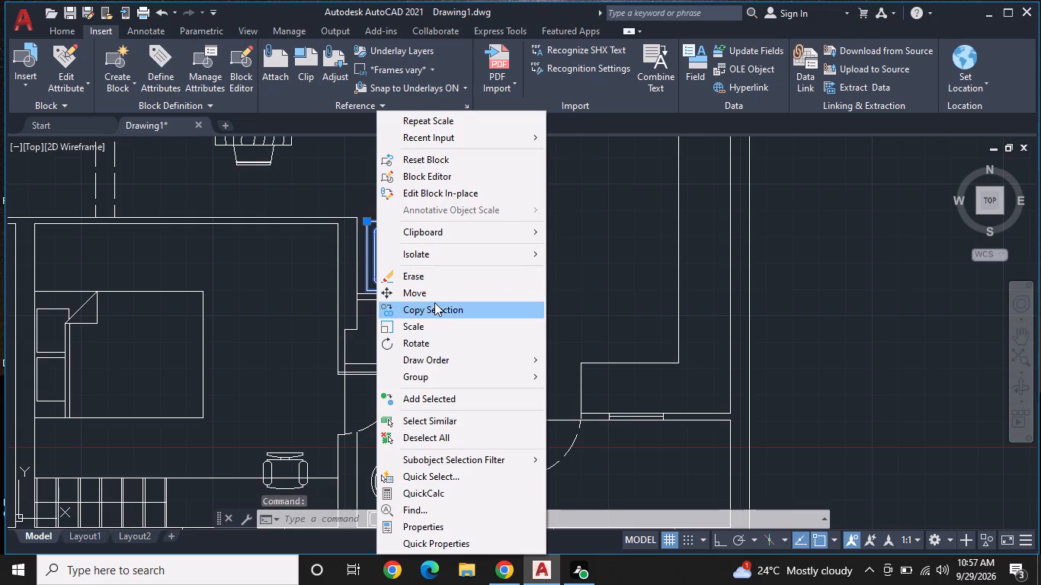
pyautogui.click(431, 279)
# Add single-line text BED ROOM east of the bed in the north-west bedroom, about 9" high, at rotation 0, with ortho on.
pyautogui.scroll(-2, 412, 294)
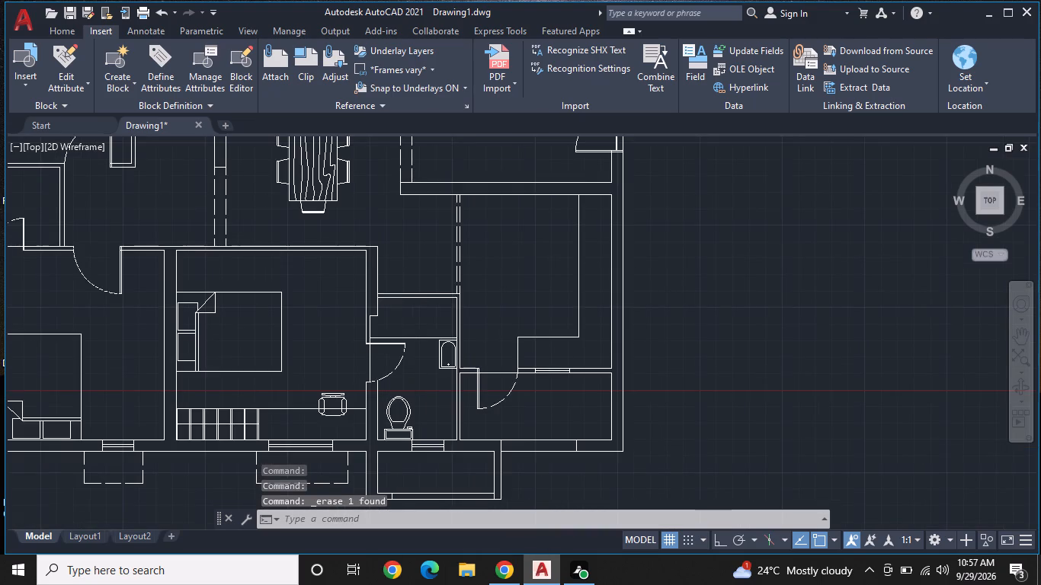
pyautogui.moveTo(417, 308); pyautogui.dragTo(478, 305, button='middle')
pyautogui.moveTo(437, 246); pyautogui.dragTo(447, 296, button='middle')
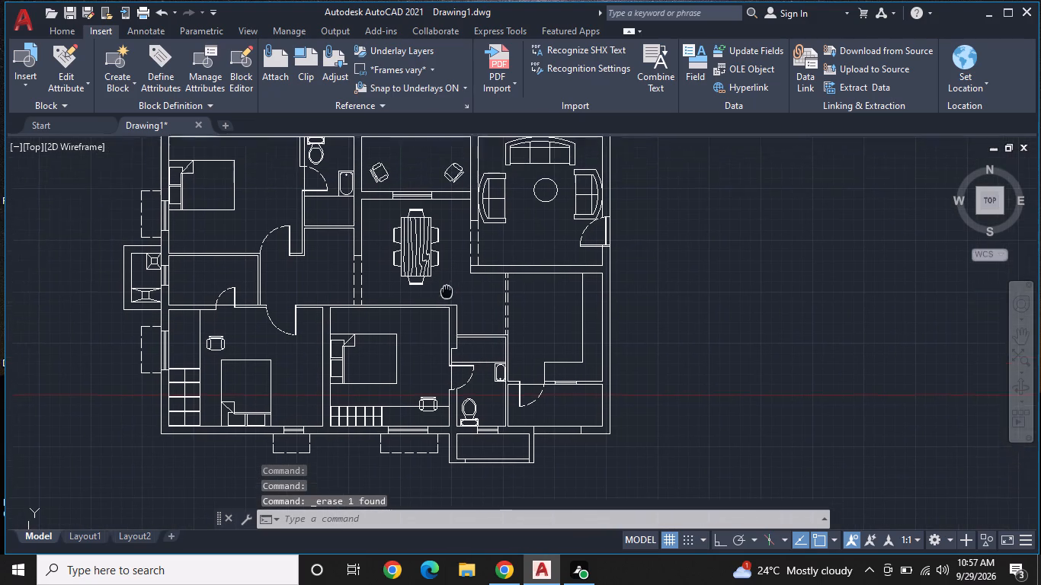
pyautogui.moveTo(447, 296); pyautogui.dragTo(388, 300, button='middle')
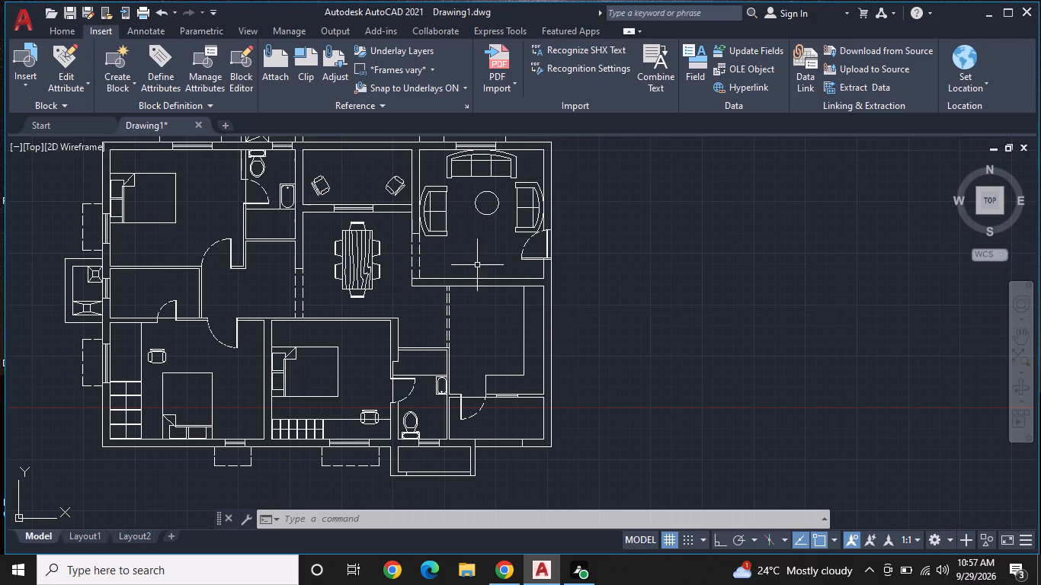
pyautogui.moveTo(482, 270); pyautogui.dragTo(504, 312, button='middle')
pyautogui.scroll(1, 235, 285)
pyautogui.moveTo(237, 264); pyautogui.dragTo(257, 281, button='middle')
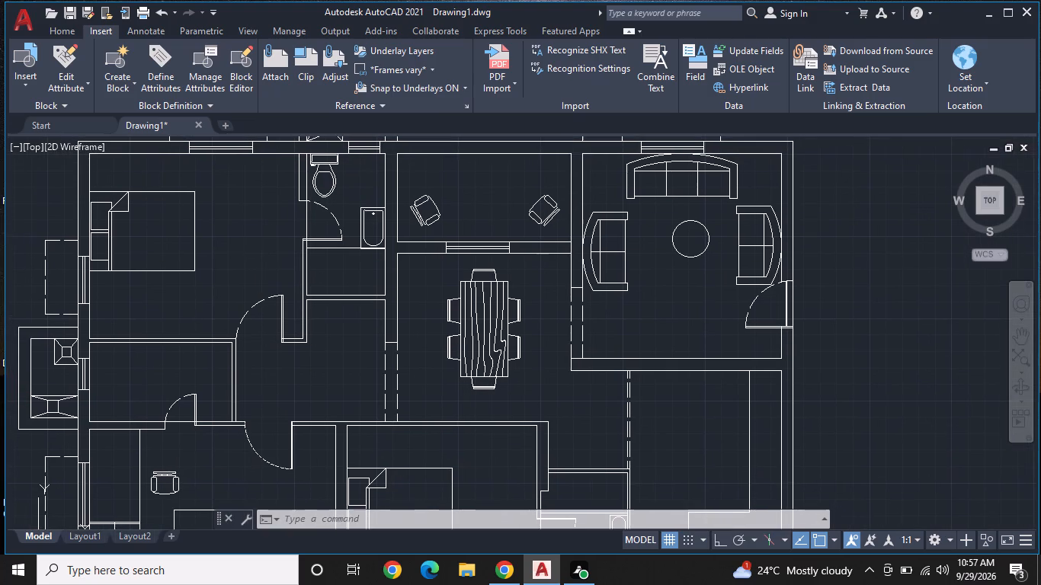
pyautogui.press('t')
pyautogui.write('e')
pyautogui.press('space')
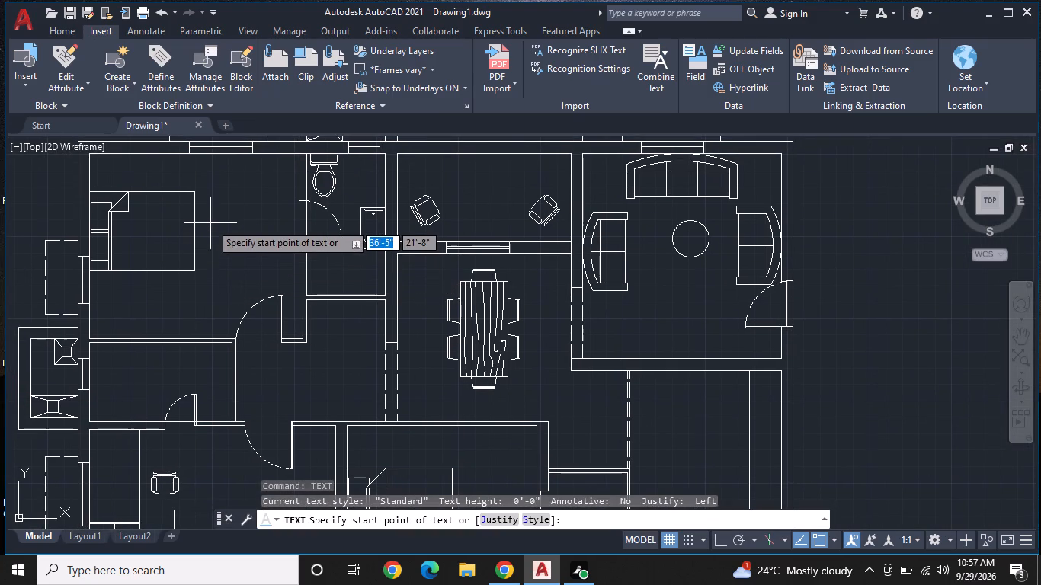
pyautogui.click(207, 216)
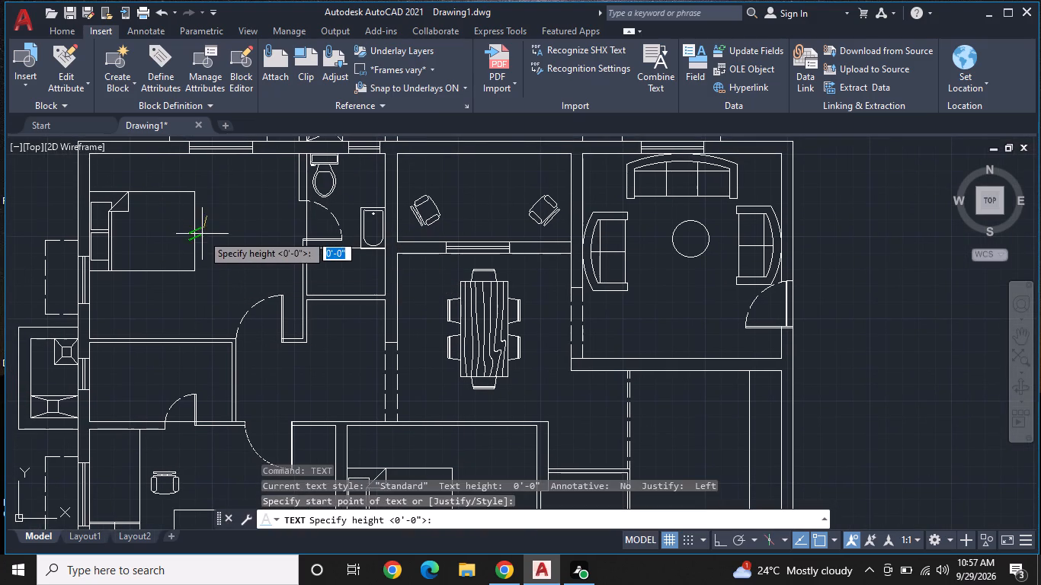
pyautogui.press('F8')
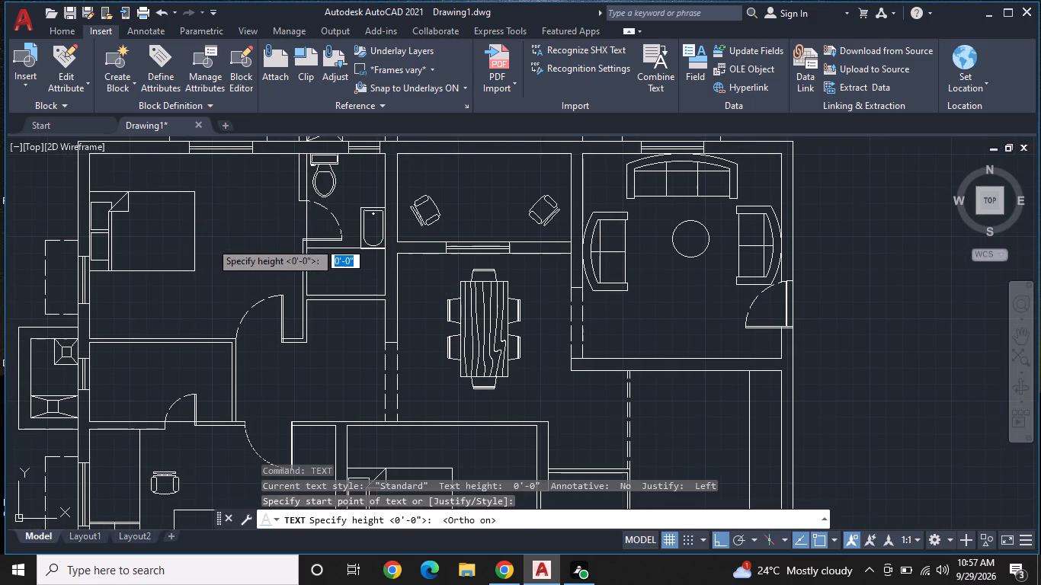
pyautogui.click(206, 228)
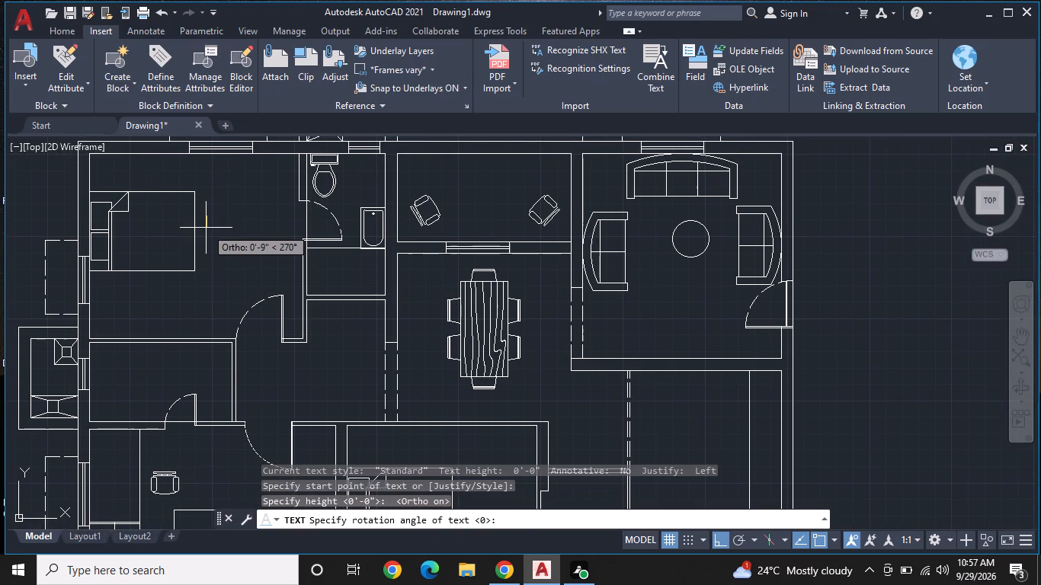
pyautogui.press('0')
pyautogui.press('Return')
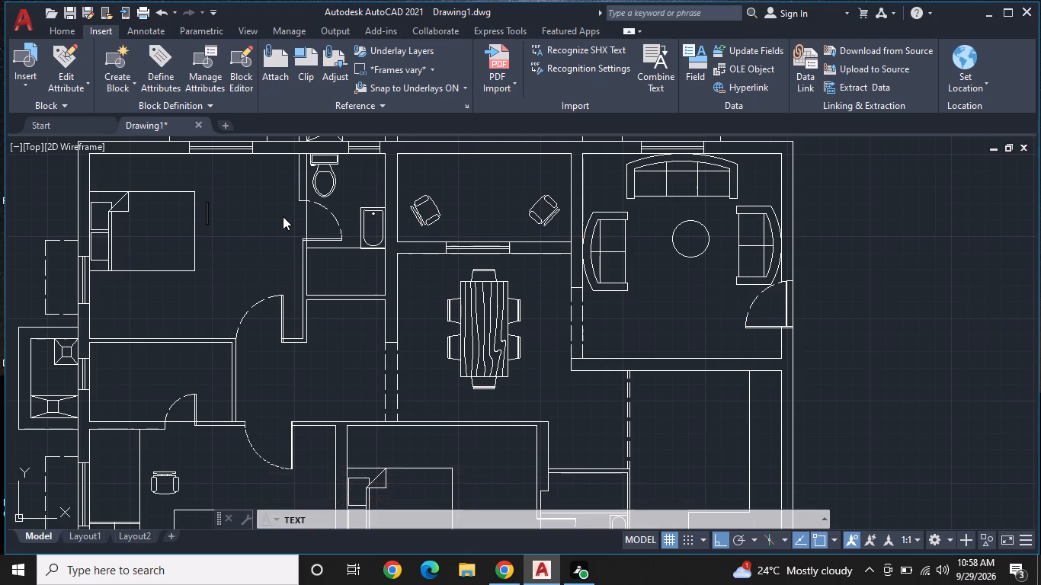
pyautogui.press('b')
pyautogui.write('ed')
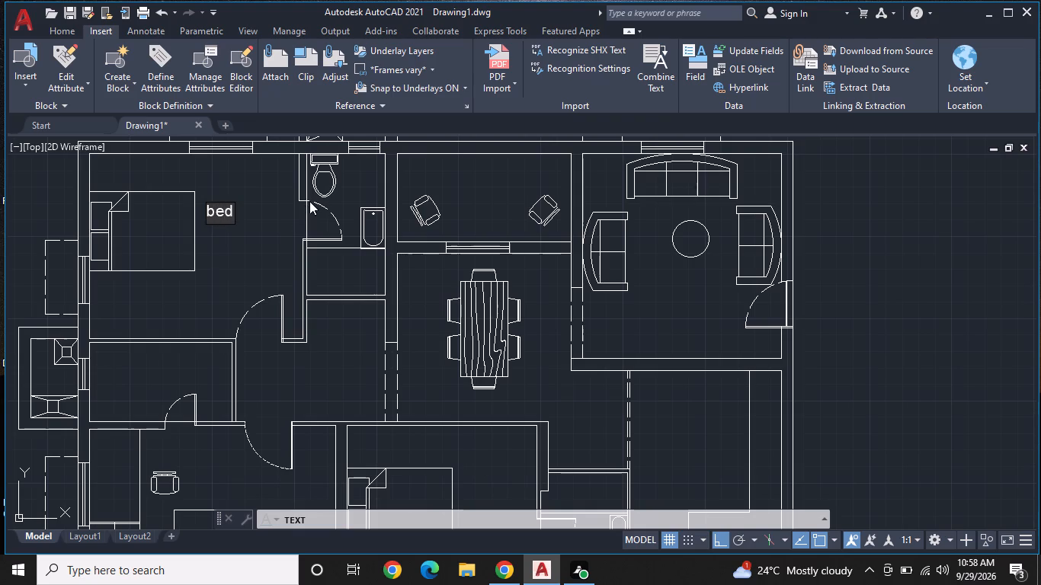
pyautogui.press('BackSpace')
pyautogui.press('BackSpace')
pyautogui.press('BackSpace')
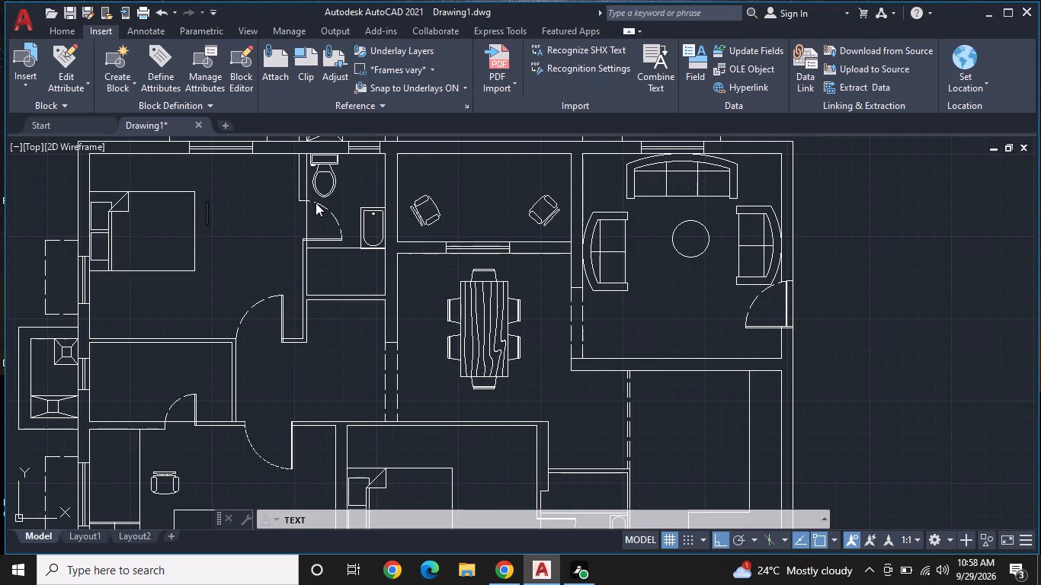
pyautogui.write('BED')
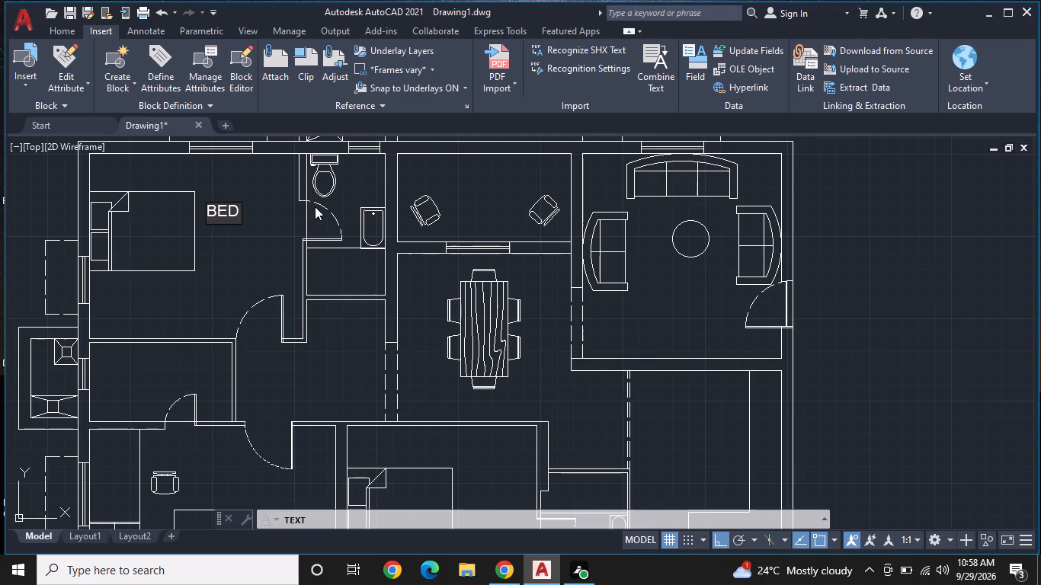
pyautogui.press('space')
pyautogui.write('ROOM')
pyautogui.press('Return')
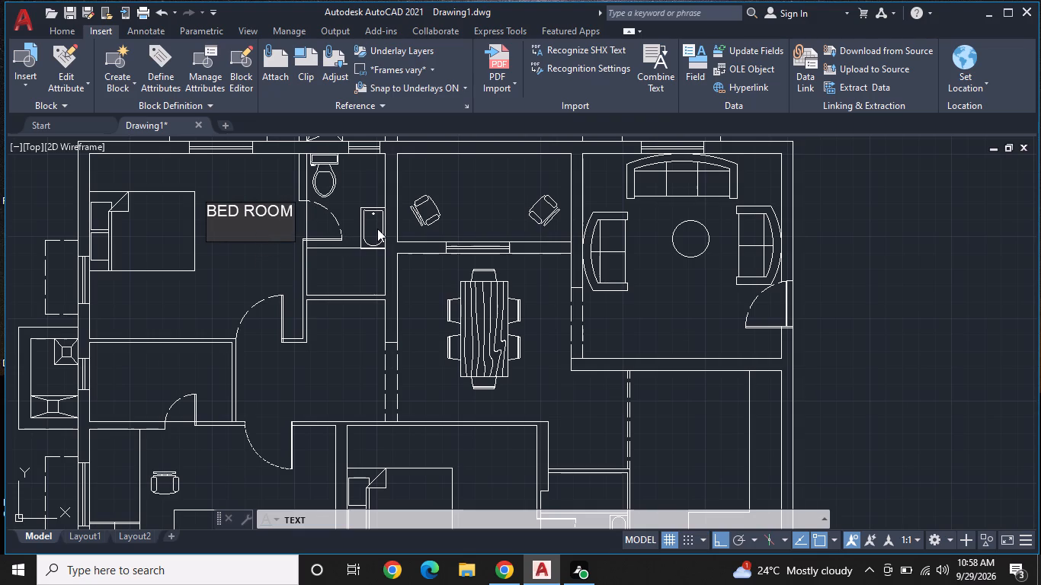
# Add a second text line 13'0"X11'9" beneath BED ROOM in the north-west bedroom and finish the text.
pyautogui.write('13')
pyautogui.press("'")
pyautogui.write('0"')
pyautogui.press('x')
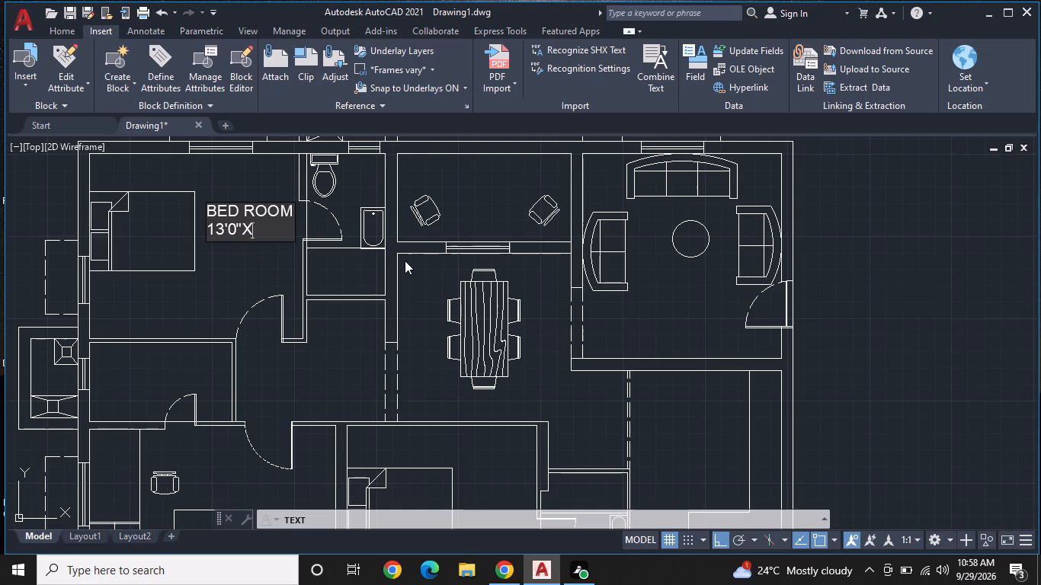
pyautogui.write('11')
pyautogui.write("'9")
pyautogui.hotkey('shift', '"')
pyautogui.press('Return')
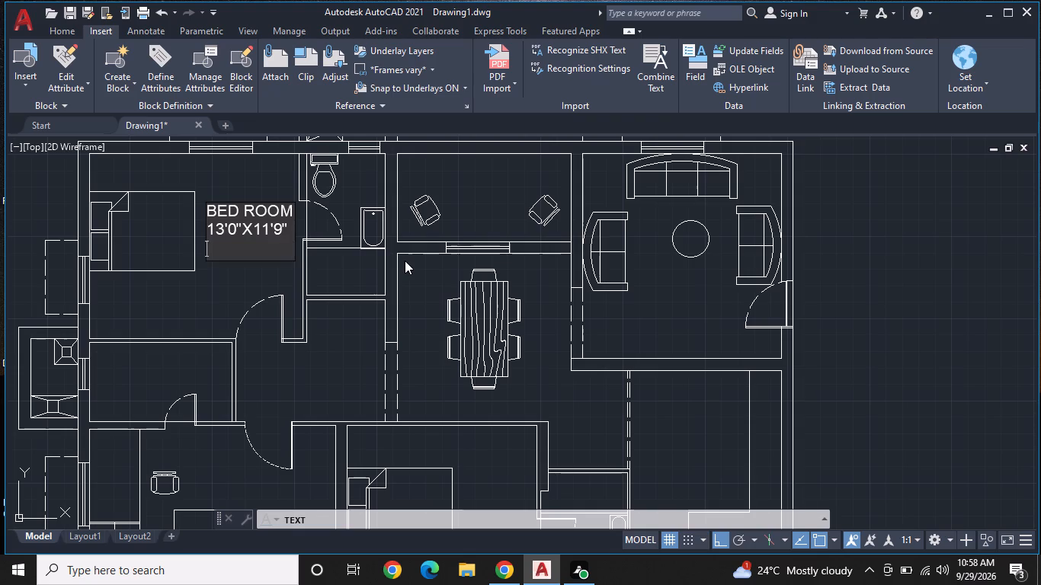
pyautogui.press('Return')
# Copy both lines of the north-west bedroom label into the north-central room between the two desk chairs, with ortho off.
pyautogui.click(239, 209)
pyautogui.click(239, 227)
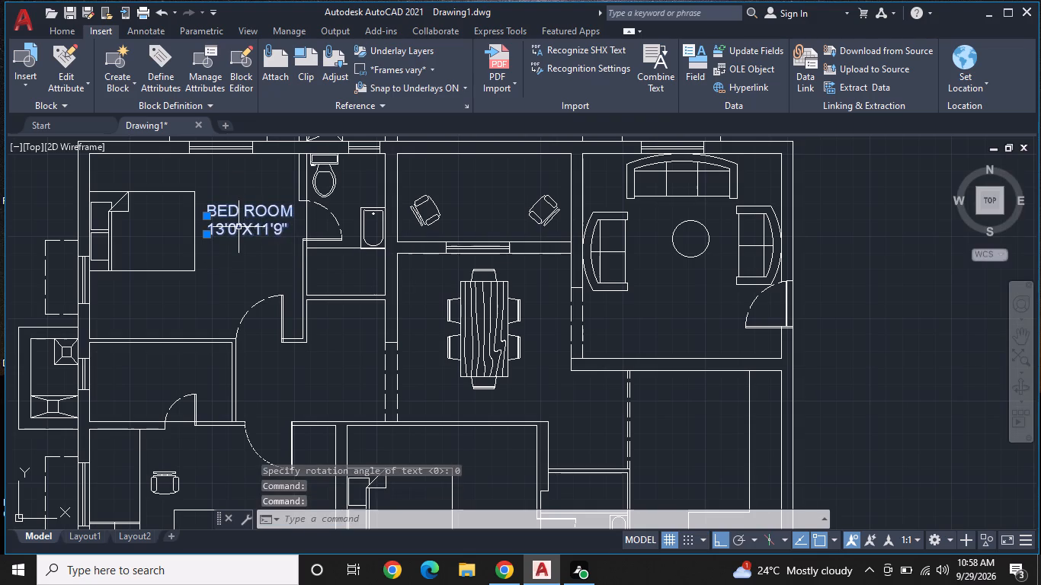
pyautogui.rightClick(239, 227)
pyautogui.click(328, 339)
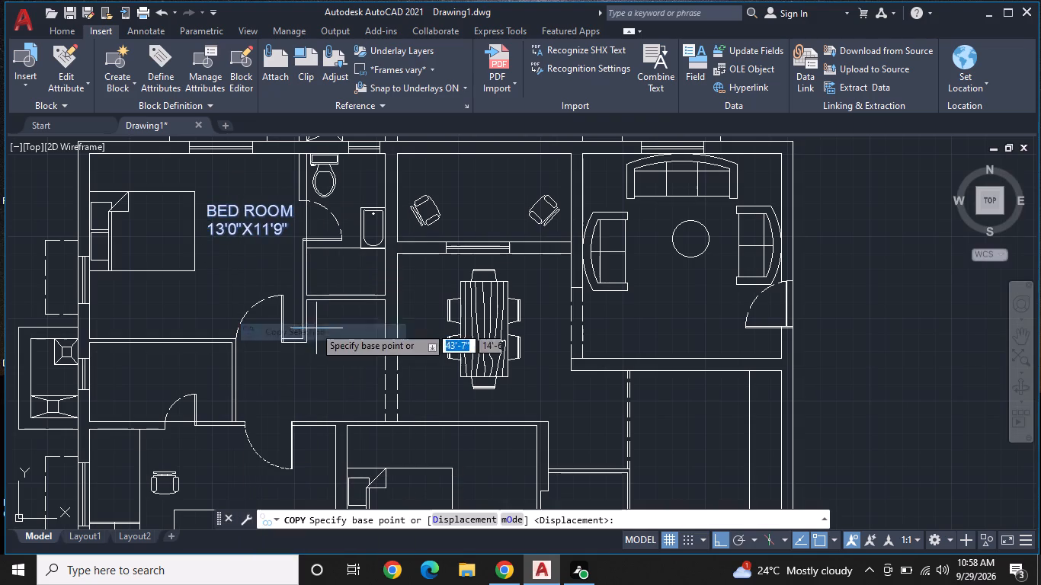
pyautogui.click(209, 235)
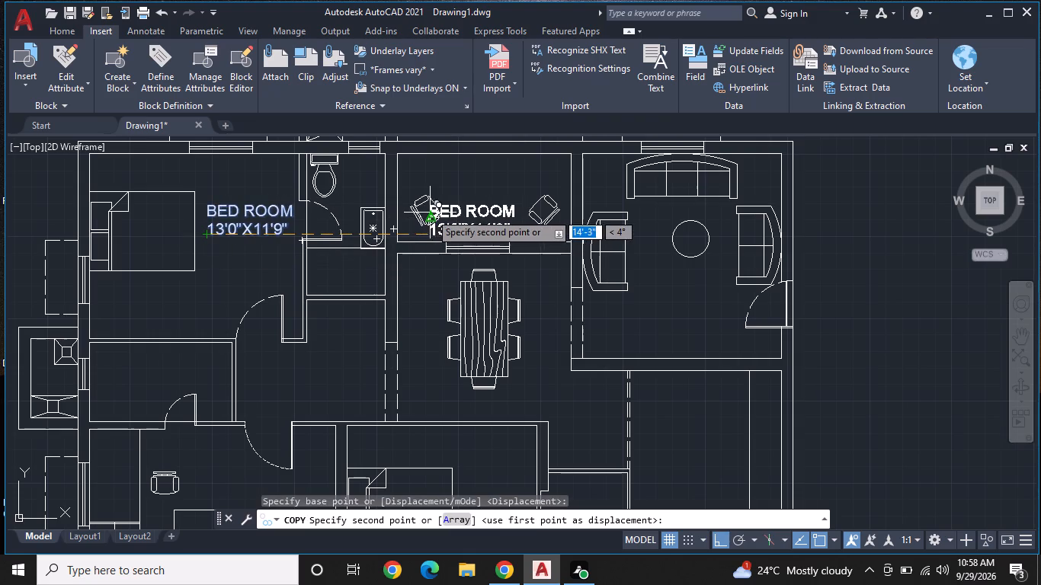
pyautogui.press('F8')
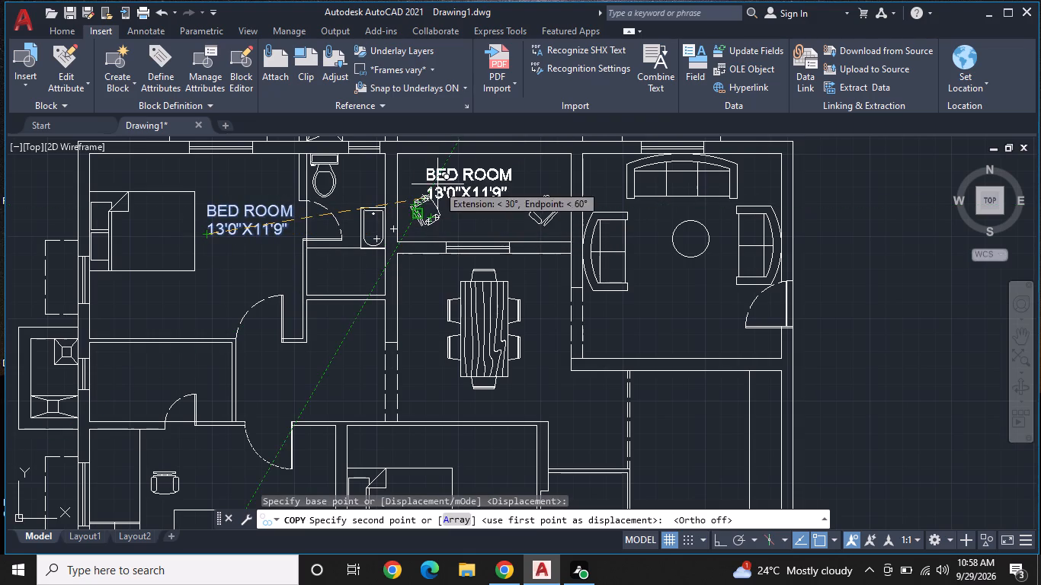
pyautogui.click(466, 187)
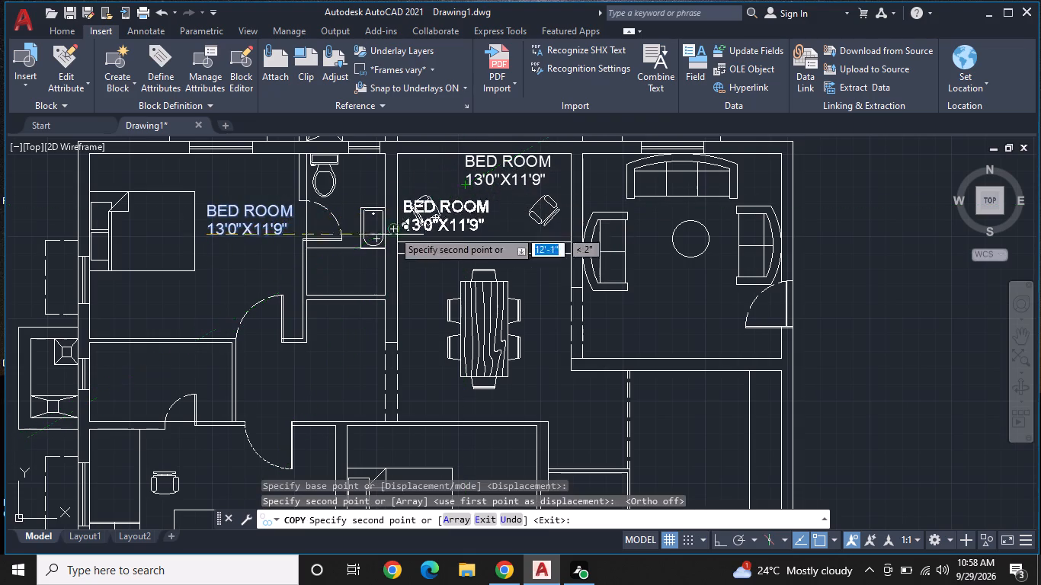
# Place another copy of the label in the small room directly south of the northern bathroom.
pyautogui.scroll(2, 309, 204)
pyautogui.scroll(-3, 354, 209)
pyautogui.scroll(2, 355, 211)
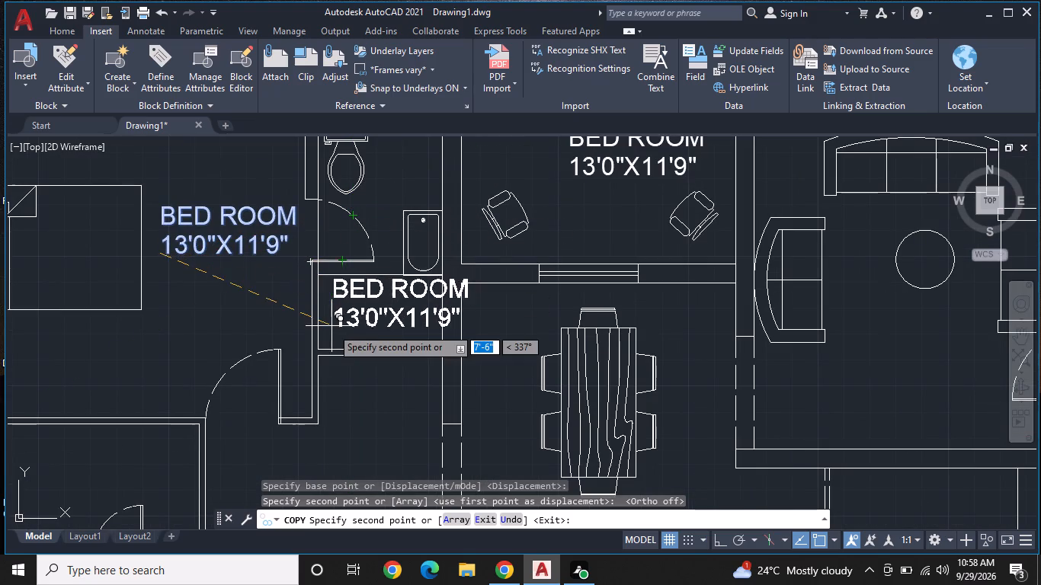
pyautogui.scroll(1, 331, 328)
pyautogui.click(316, 328)
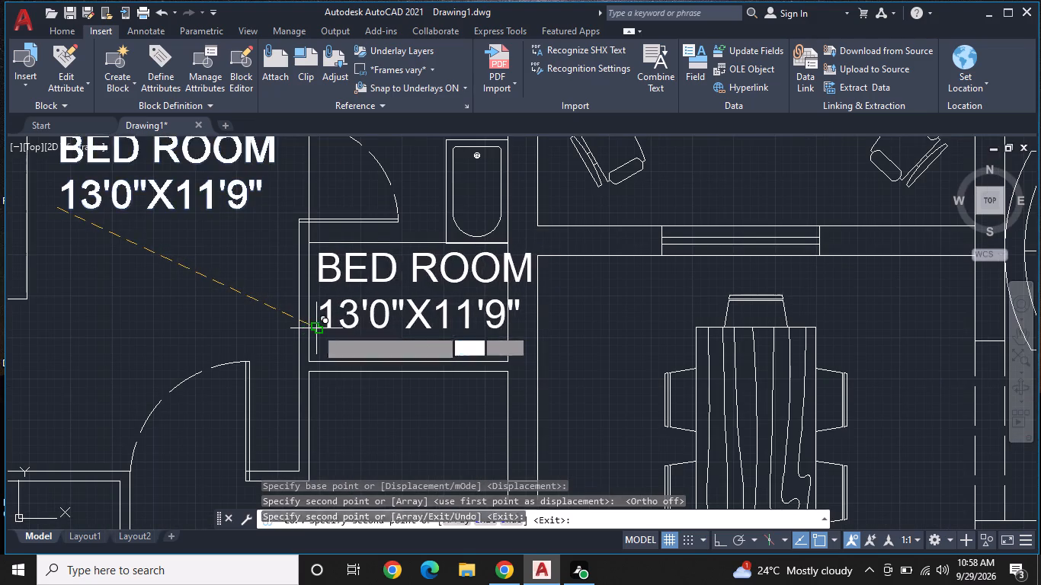
# Place copies of the label at the south end of the dining table and in the living room south of the sofas.
pyautogui.scroll(-2, 421, 327)
pyautogui.moveTo(428, 329); pyautogui.dragTo(246, 277, button='middle')
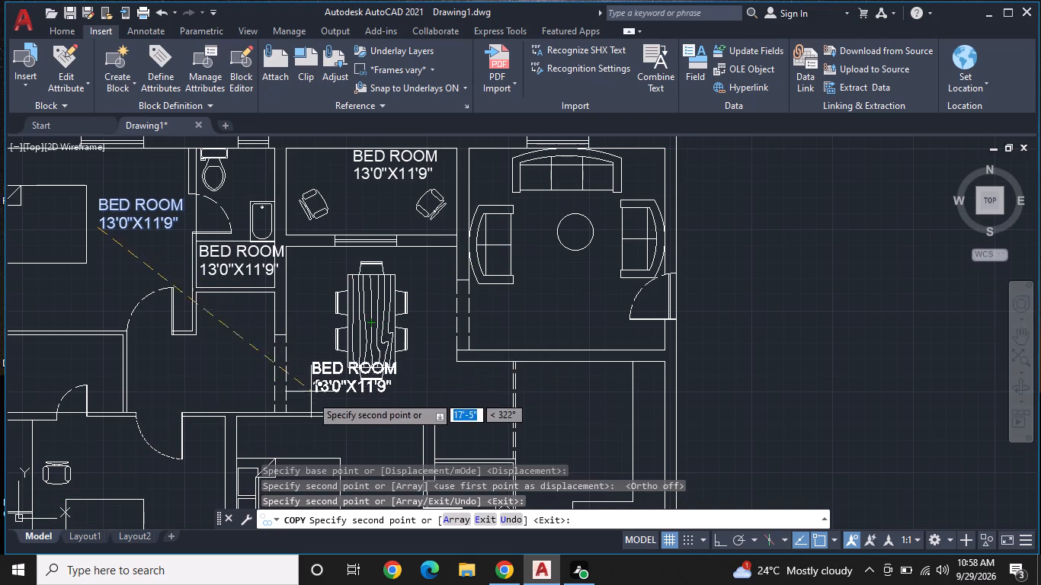
pyautogui.scroll(1, 294, 405)
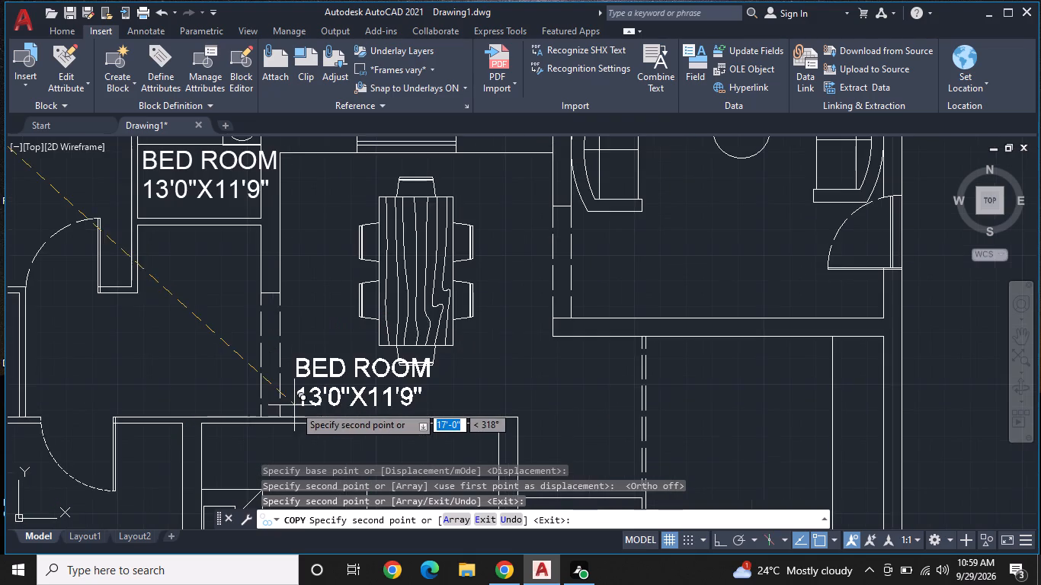
pyautogui.scroll(1, 294, 405)
pyautogui.moveTo(294, 405); pyautogui.dragTo(298, 388, button='middle')
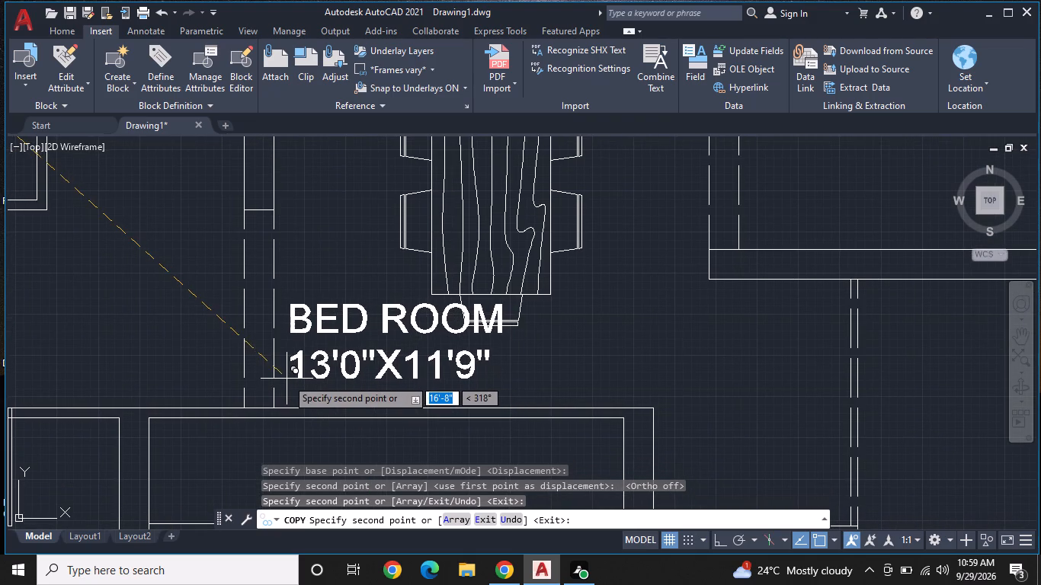
pyautogui.click(287, 386)
pyautogui.scroll(-1, 463, 365)
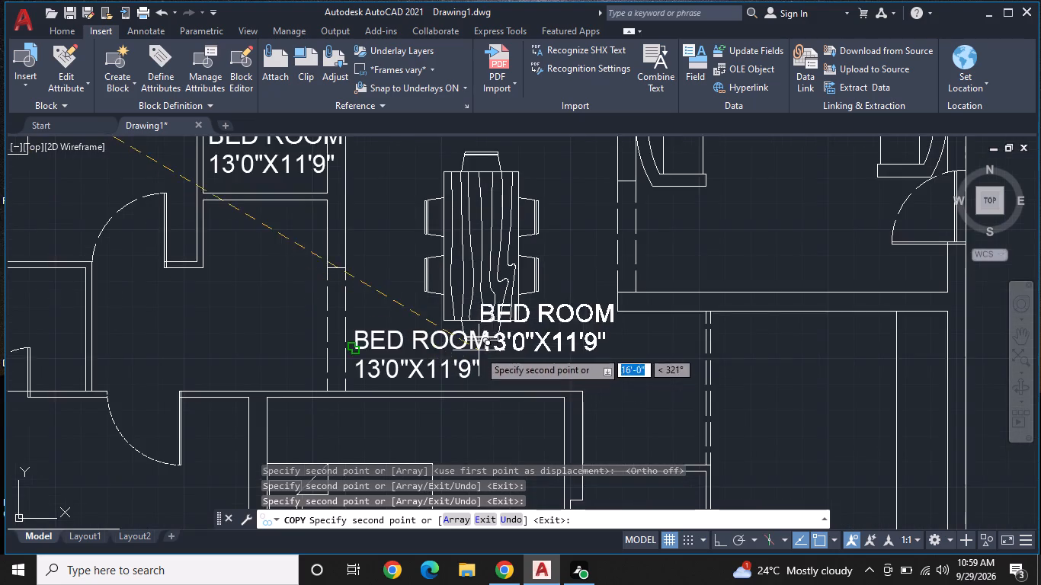
pyautogui.moveTo(470, 363); pyautogui.dragTo(194, 423, button='middle')
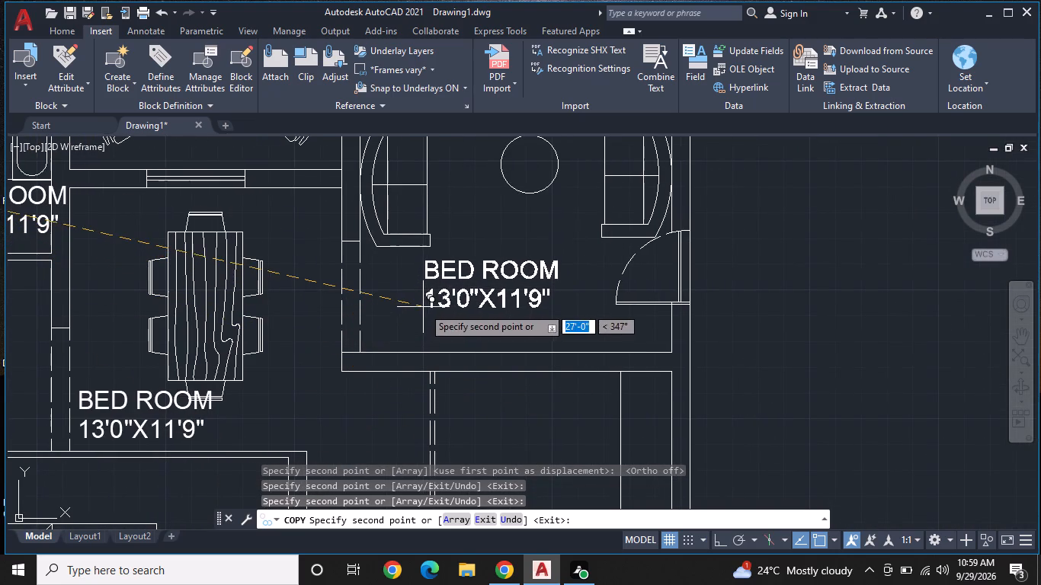
pyautogui.click(423, 307)
# Place copies of the label in the L-shaped-counter room on the east side and in the small south-east corner room.
pyautogui.scroll(-2, 434, 349)
pyautogui.moveTo(434, 370); pyautogui.dragTo(418, 192, button='middle')
pyautogui.scroll(1, 461, 232)
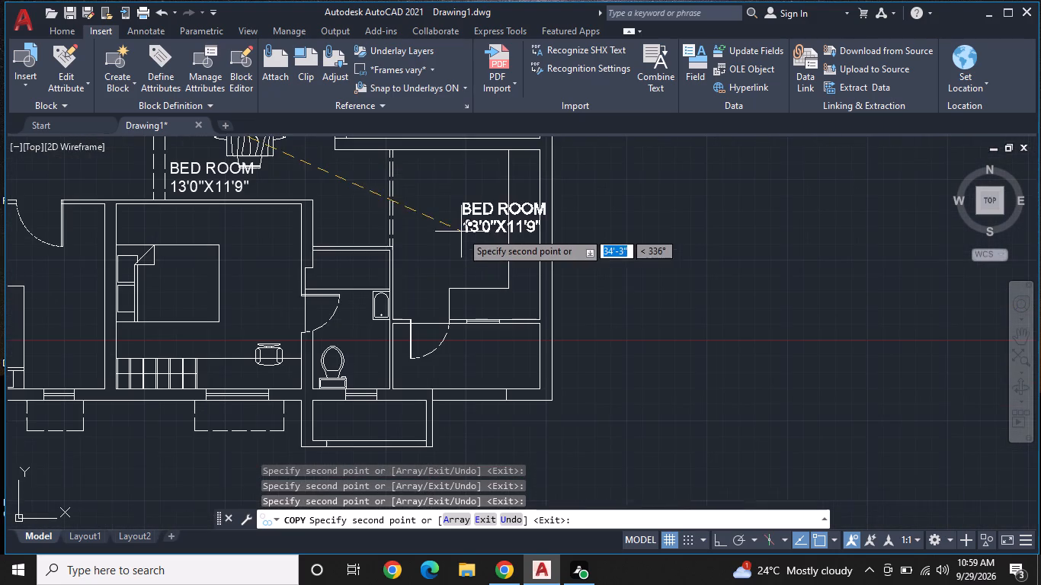
pyautogui.click(416, 229)
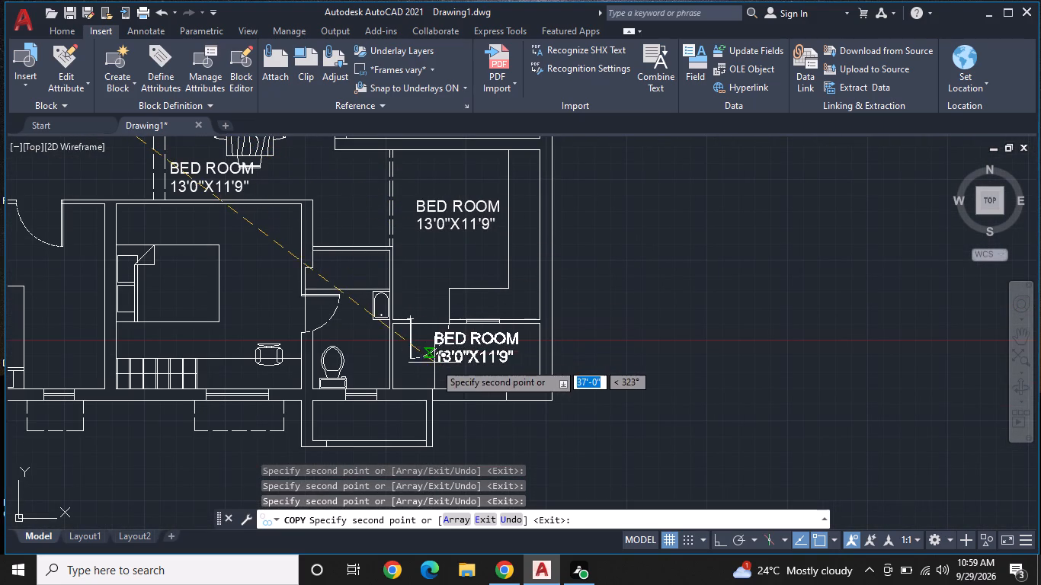
pyautogui.click(444, 372)
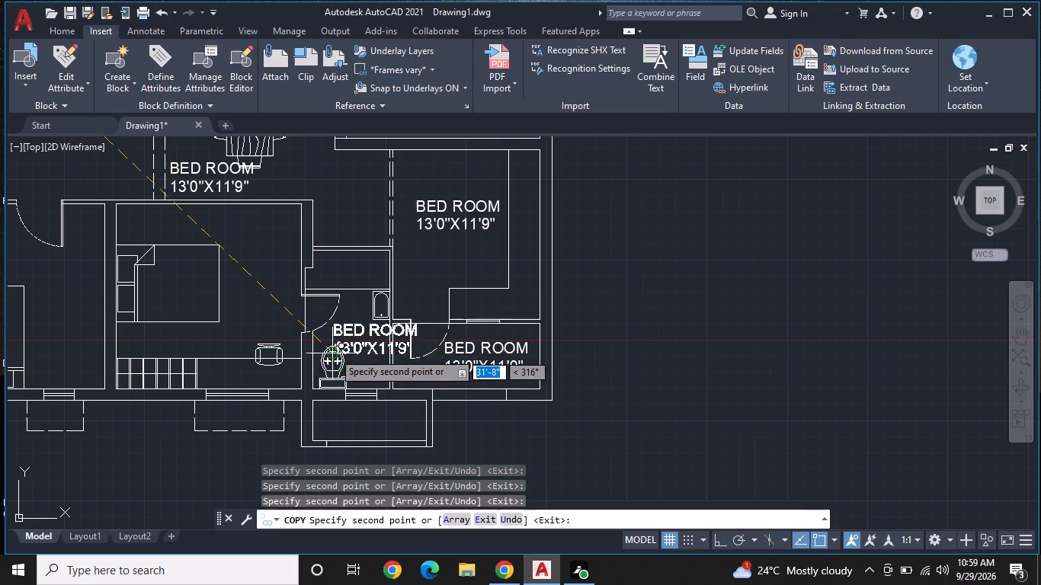
# Place a copy of the label in the narrow room just north of the southern bathroom.
pyautogui.scroll(1, 328, 340)
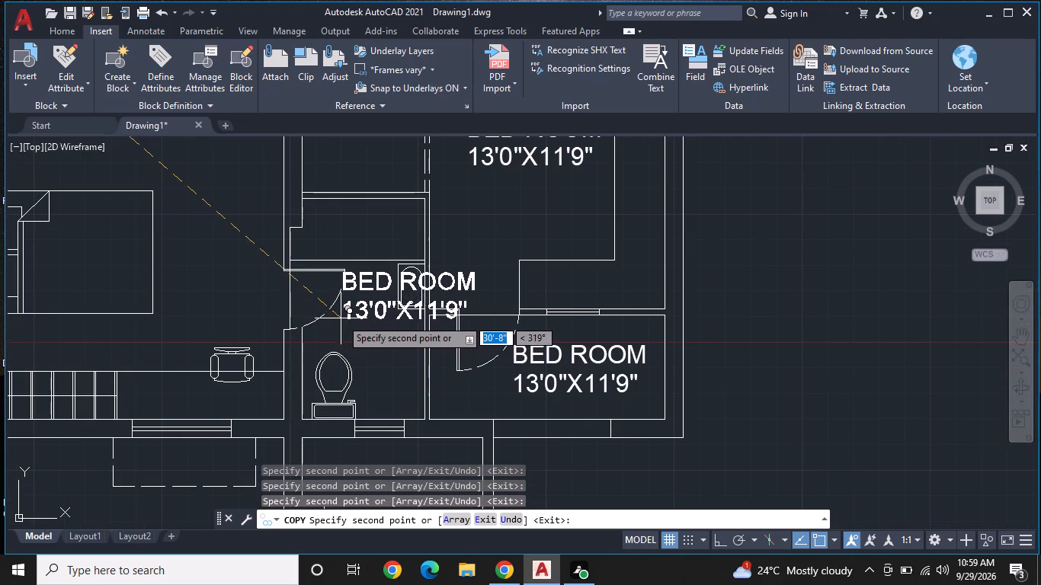
pyautogui.scroll(2, 301, 249)
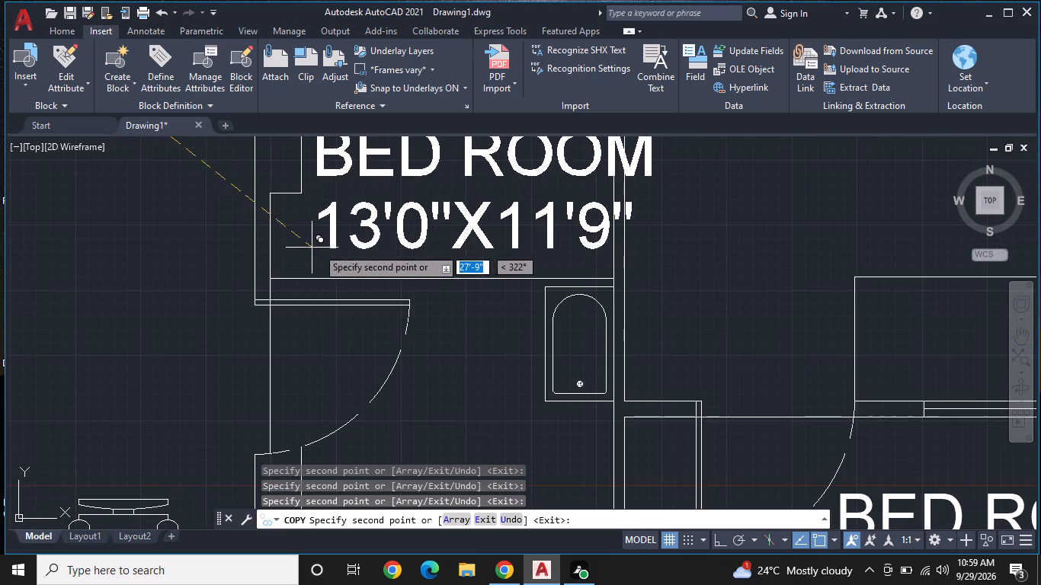
pyautogui.moveTo(326, 265); pyautogui.dragTo(317, 341, button='middle')
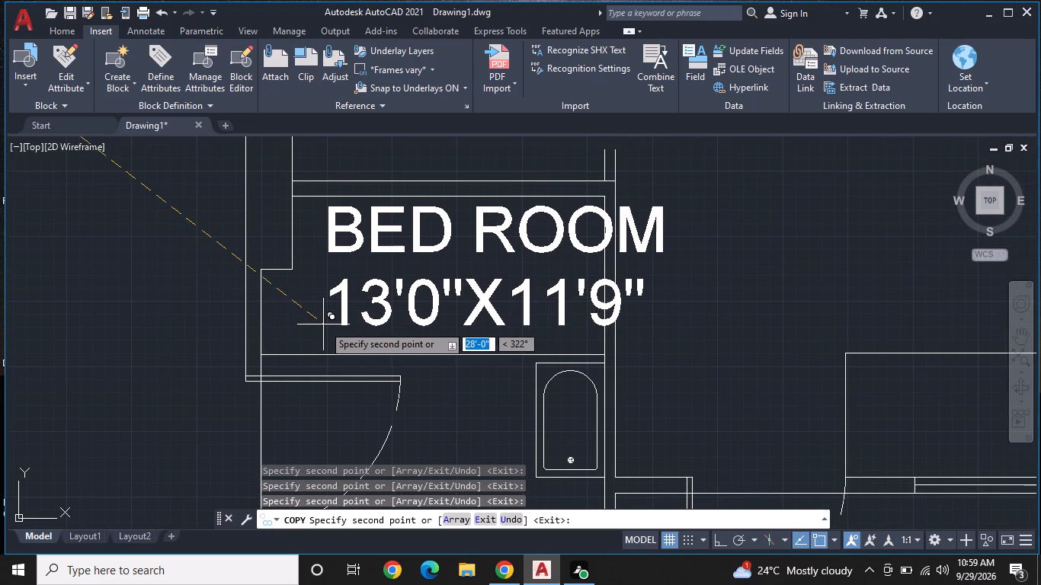
pyautogui.click(313, 326)
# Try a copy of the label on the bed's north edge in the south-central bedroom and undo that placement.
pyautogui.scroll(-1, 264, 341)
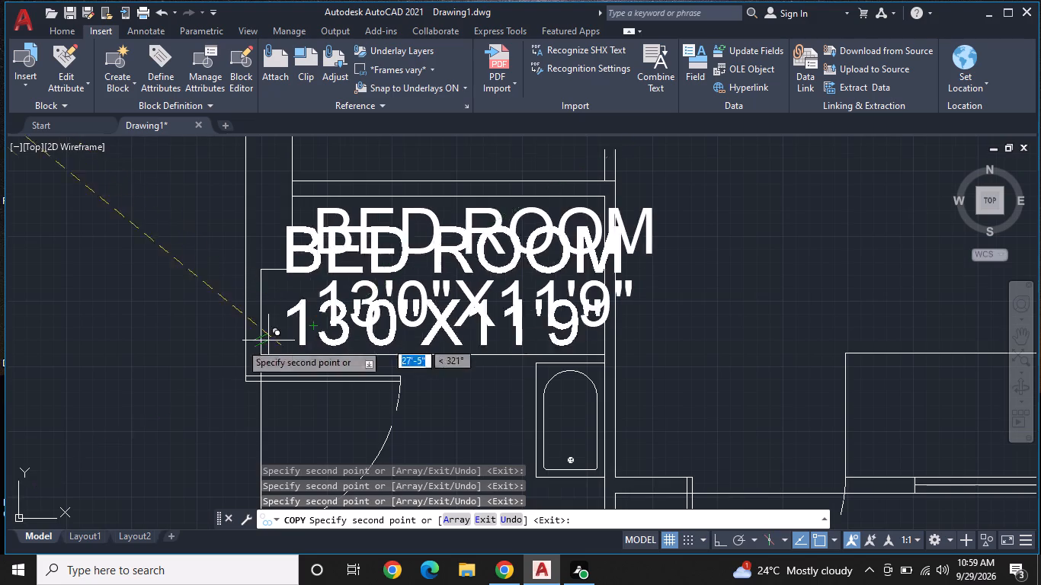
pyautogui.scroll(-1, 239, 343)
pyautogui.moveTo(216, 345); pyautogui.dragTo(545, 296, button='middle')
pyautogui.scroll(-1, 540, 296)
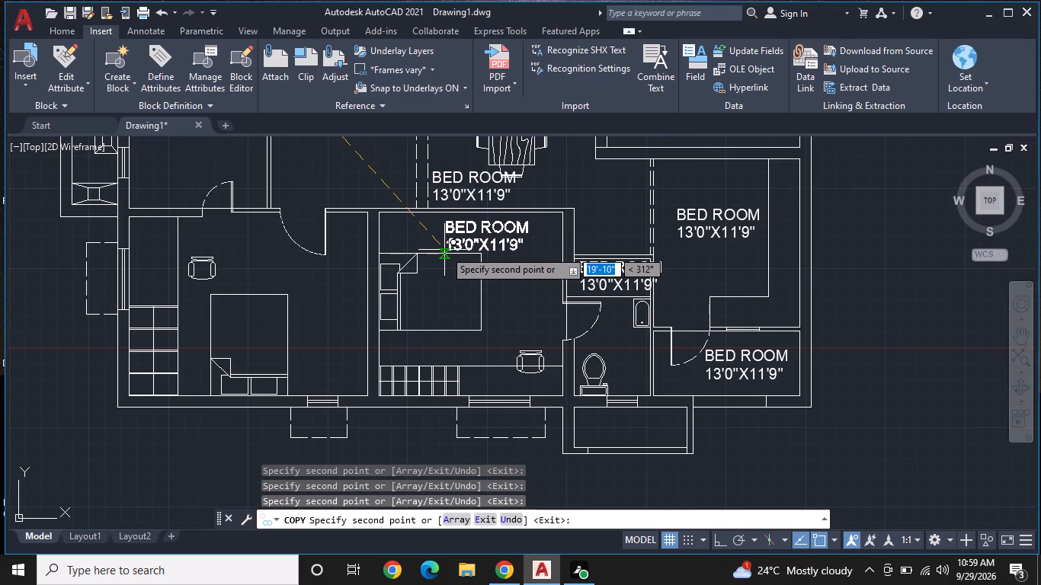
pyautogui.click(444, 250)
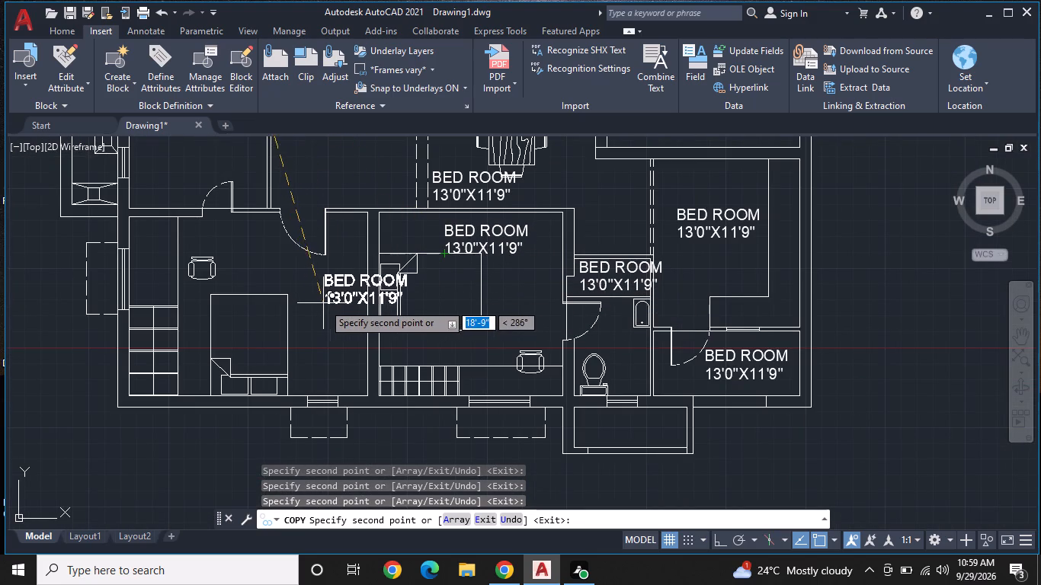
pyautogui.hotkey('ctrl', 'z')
# Place a copy of the label in the south-central bedroom, in the clear space north of the bed.
pyautogui.scroll(-3, 373, 275)
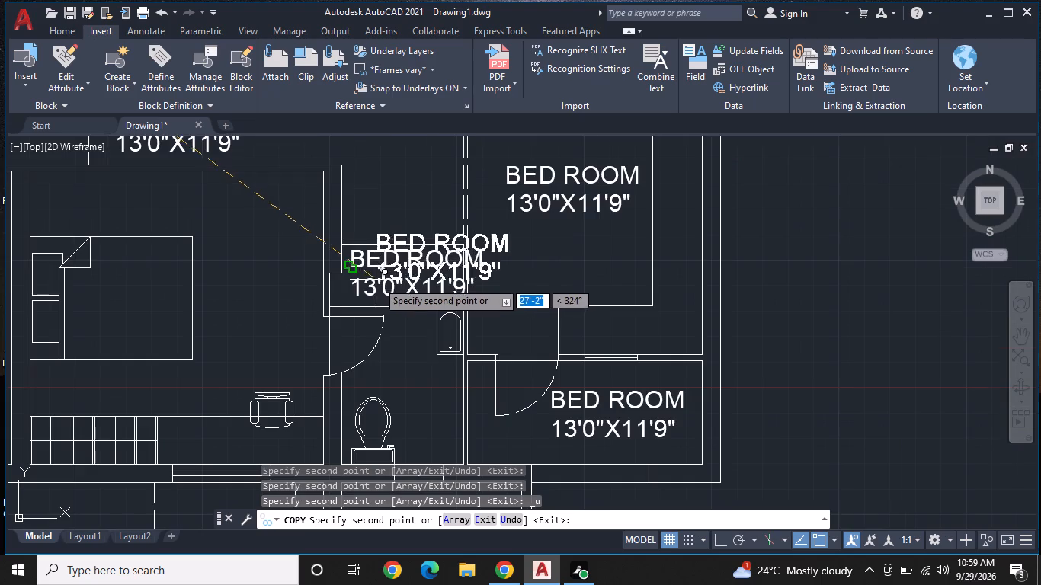
pyautogui.scroll(-1, 377, 282)
pyautogui.moveTo(291, 289); pyautogui.dragTo(380, 315, button='middle')
pyautogui.scroll(1, 384, 309)
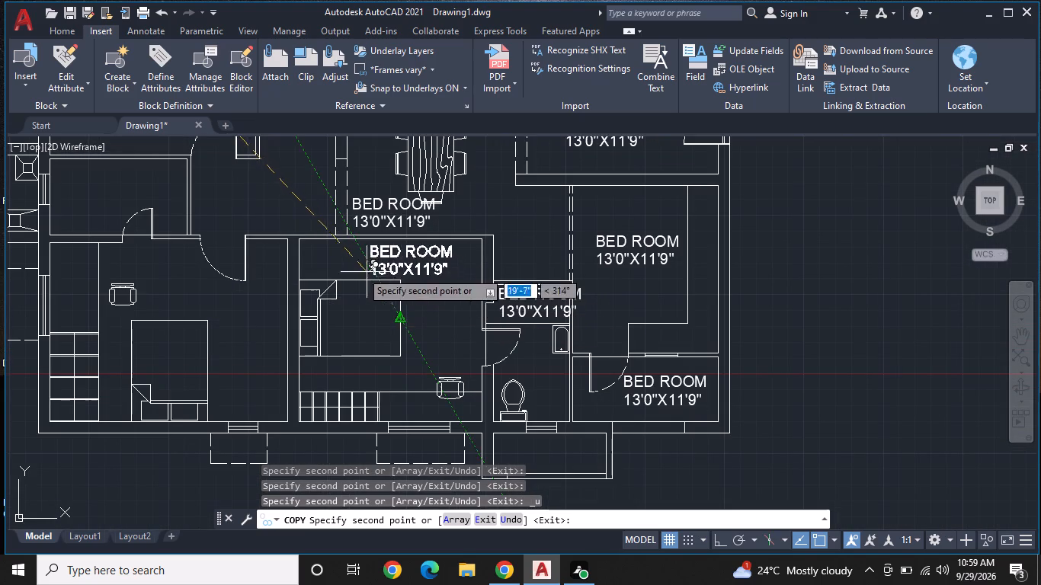
pyautogui.scroll(2, 354, 271)
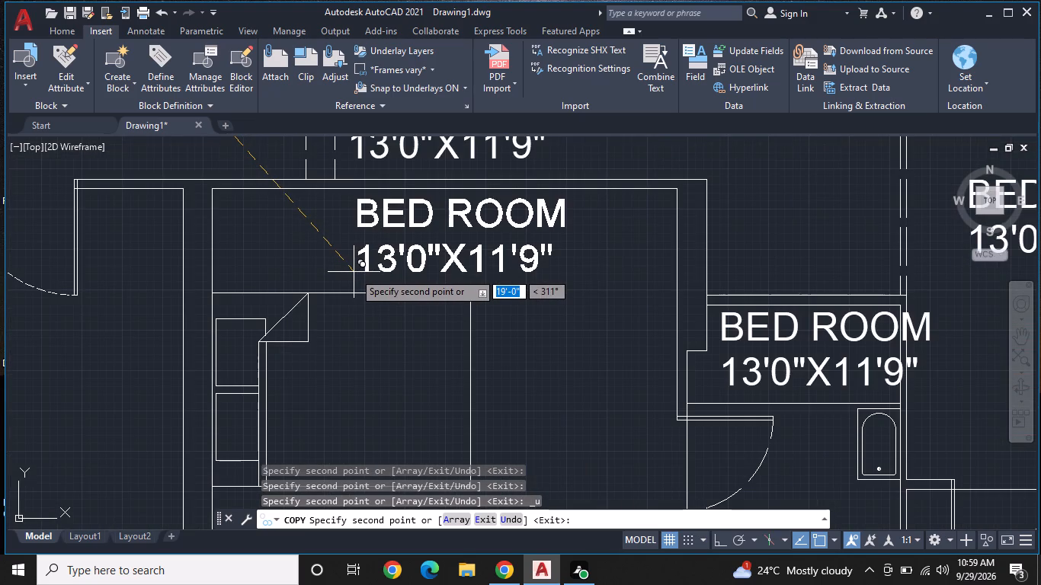
pyautogui.click(351, 275)
# Place copies of the label north of the south-west bedroom's bed and in the small room below the north-west bedroom, ending the copying.
pyautogui.scroll(-2, 354, 307)
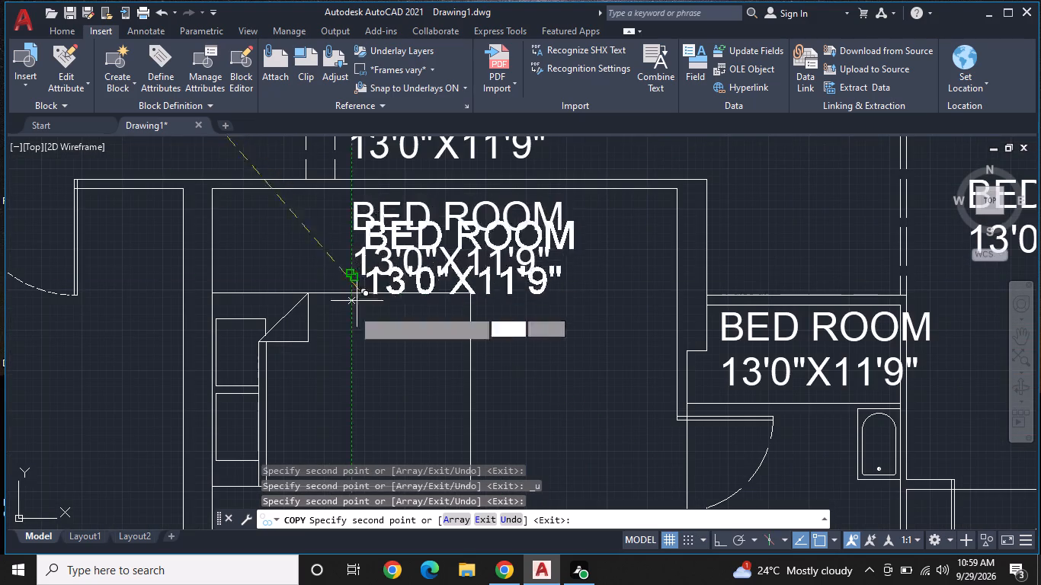
pyautogui.moveTo(306, 328); pyautogui.dragTo(573, 289, button='middle')
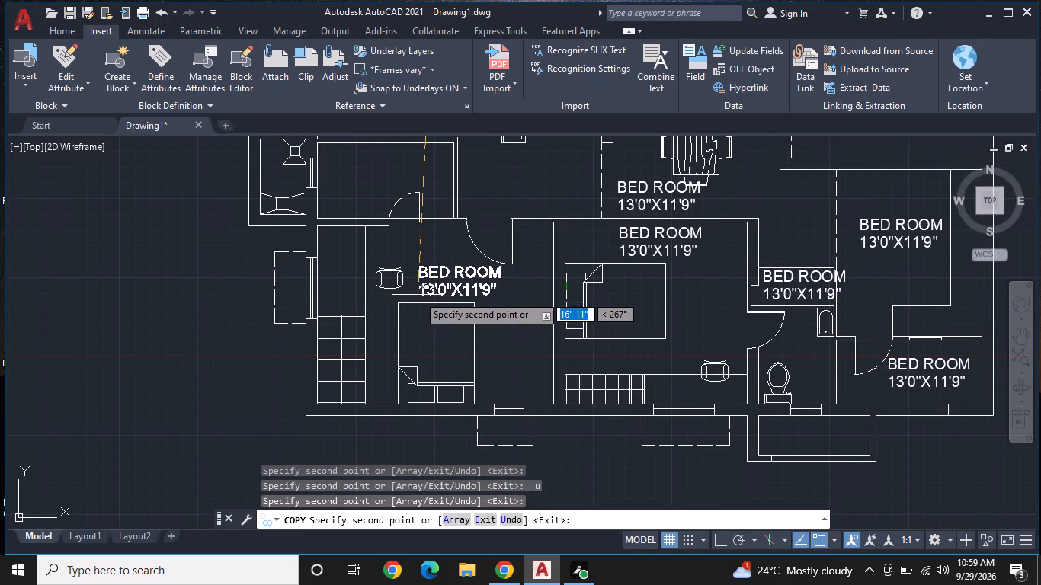
pyautogui.click(418, 295)
pyautogui.moveTo(461, 285); pyautogui.dragTo(498, 367, button='middle')
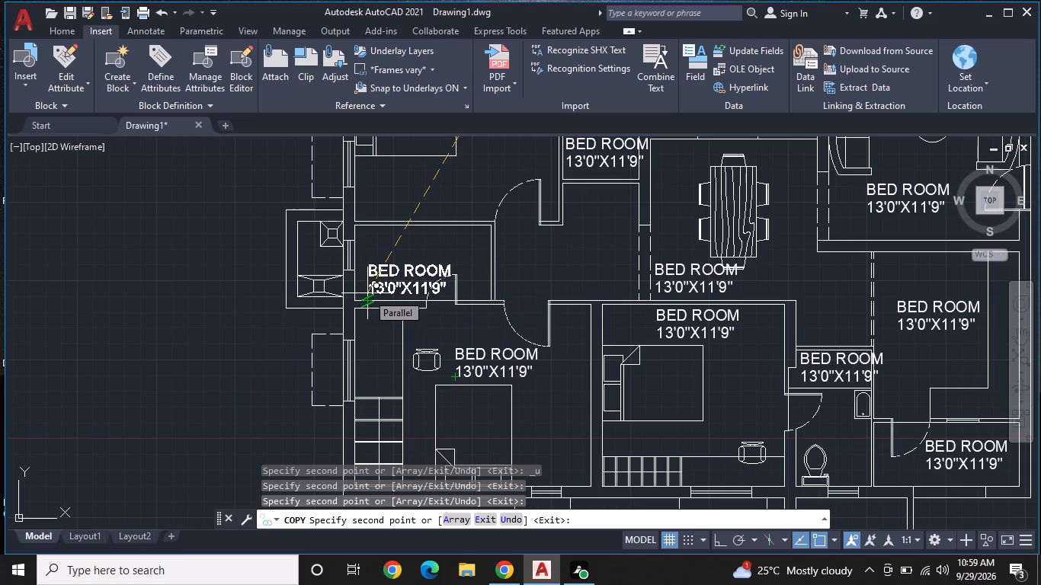
pyautogui.click(367, 293)
pyautogui.moveTo(465, 284); pyautogui.dragTo(460, 372, button='middle')
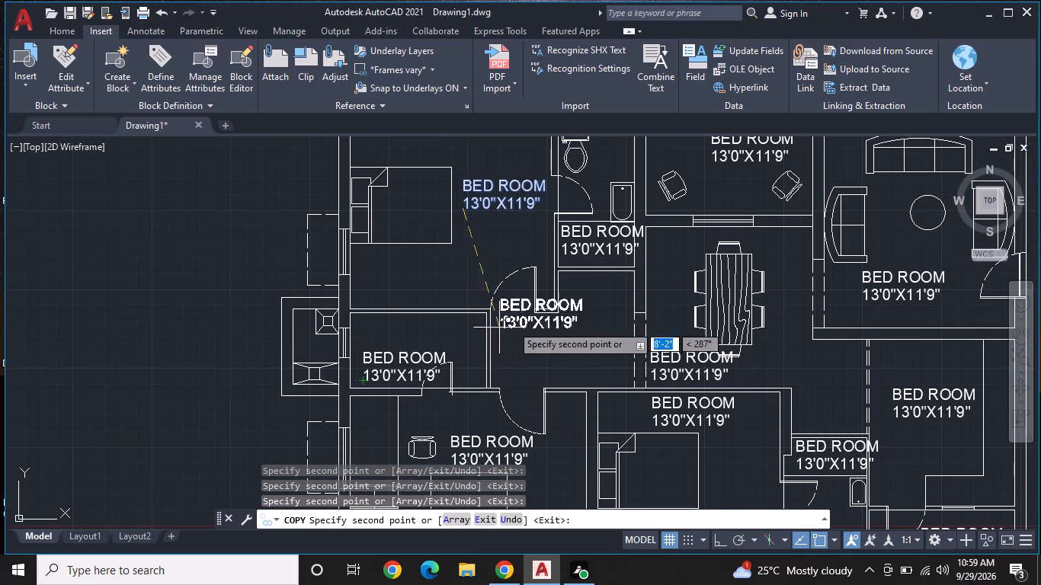
pyautogui.press('Escape')
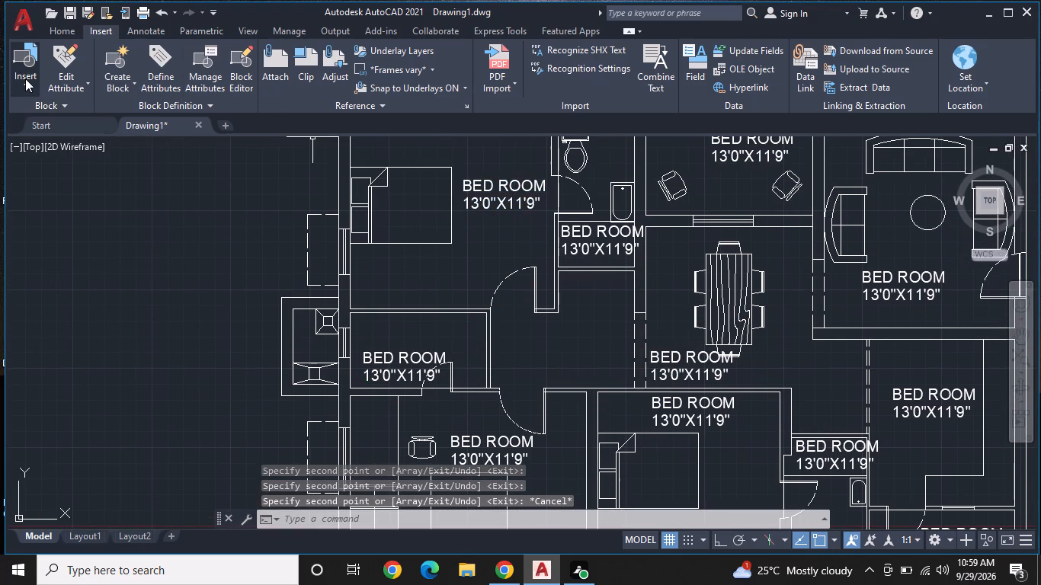
# Insert the Bath Tub - 26 x 60 in. block on the north wall of the small room below the north-west bedroom.
pyautogui.click(26, 78)
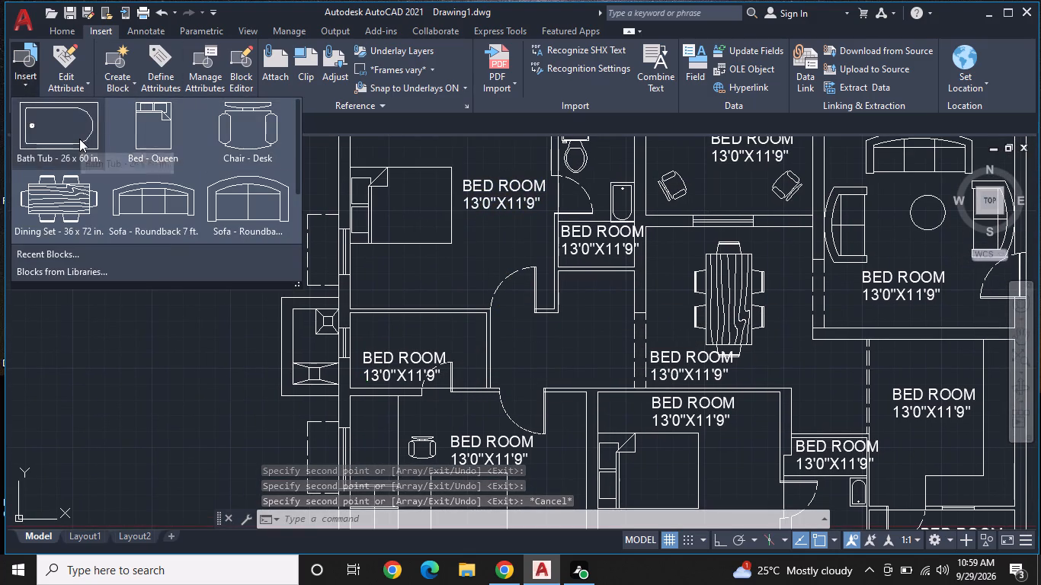
pyautogui.click(79, 139)
pyautogui.scroll(2, 452, 315)
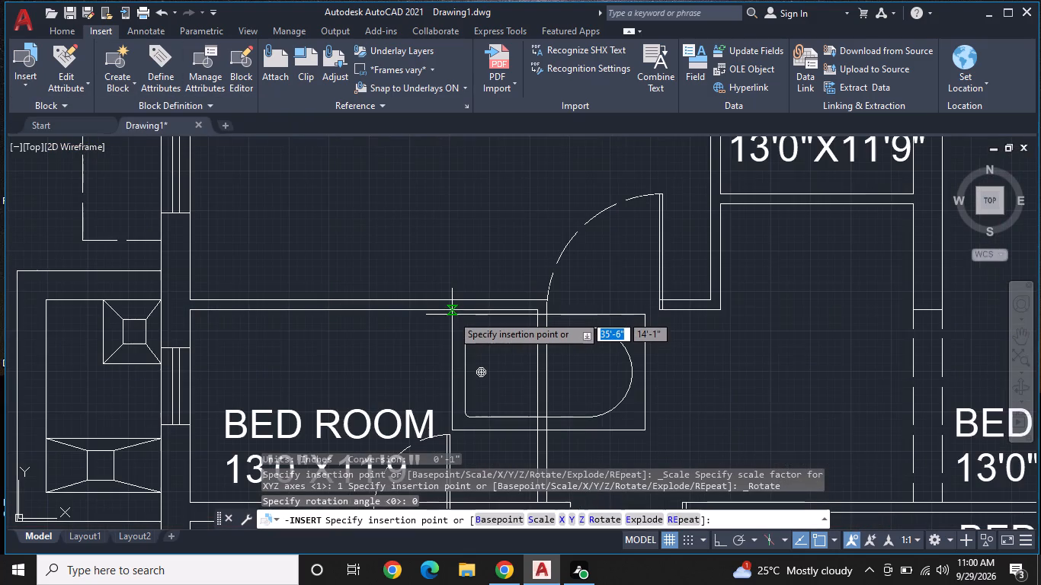
pyautogui.click(435, 310)
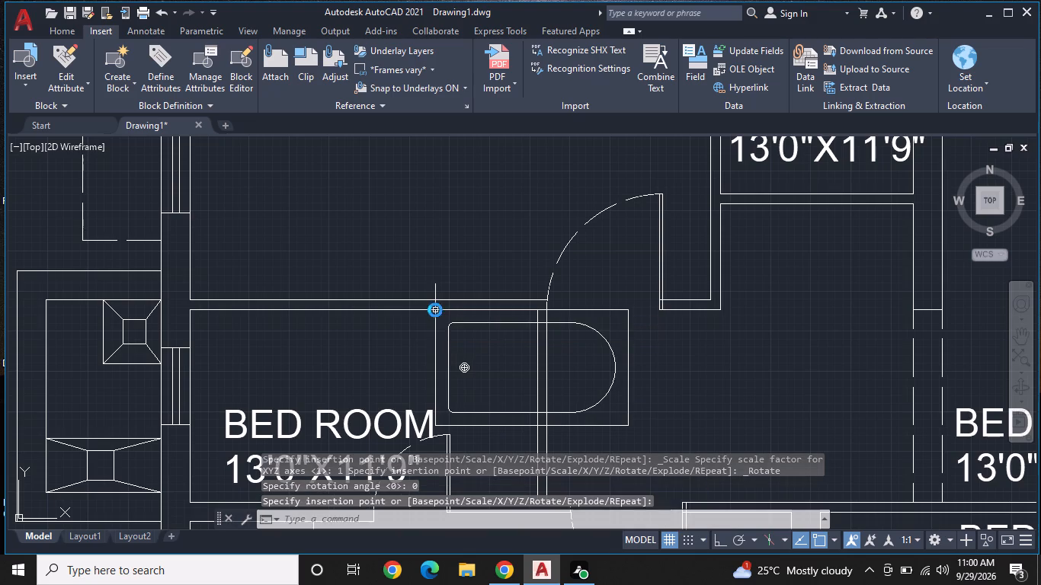
# Scale the new bathtub down about its north-west corner so that it fits against the room's east wall.
pyautogui.click(448, 343)
pyautogui.rightClick(448, 340)
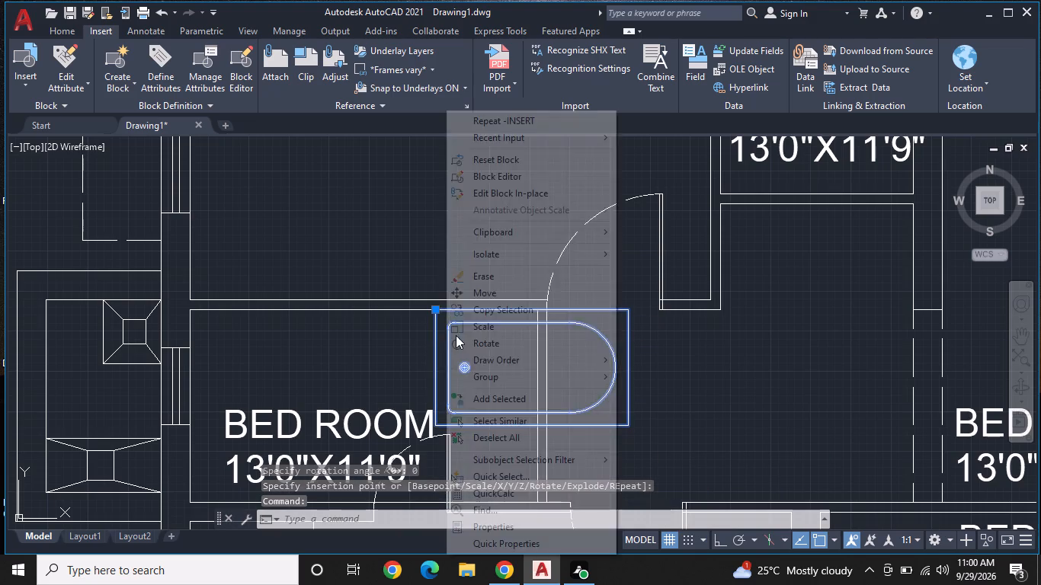
pyautogui.click(498, 331)
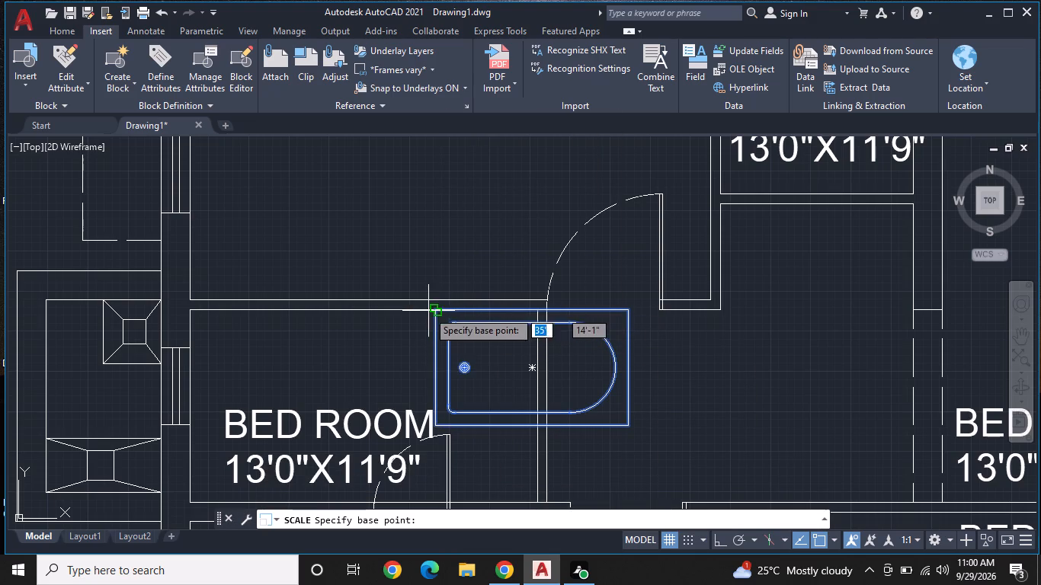
pyautogui.click(437, 311)
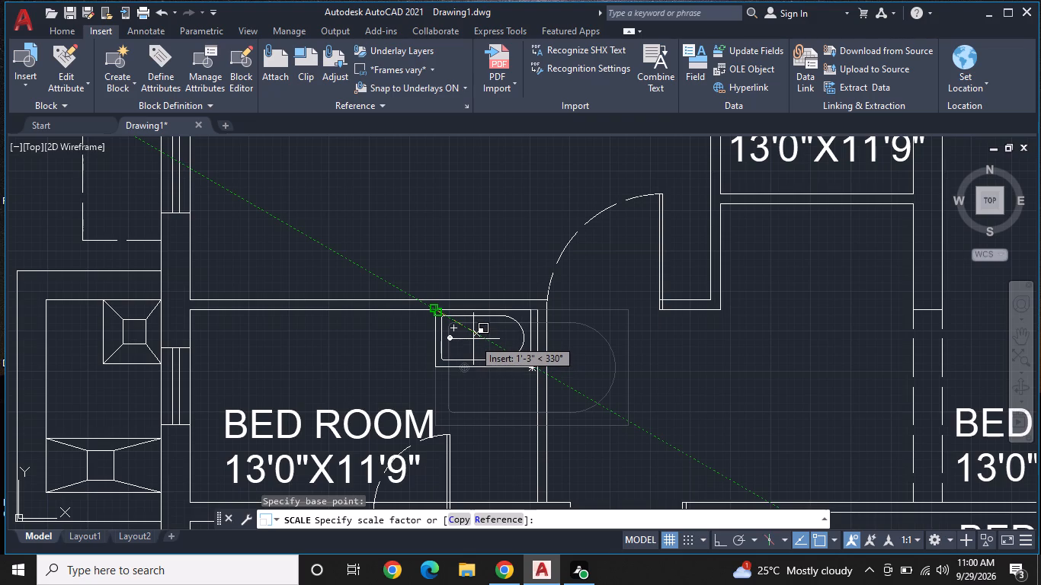
pyautogui.click(477, 340)
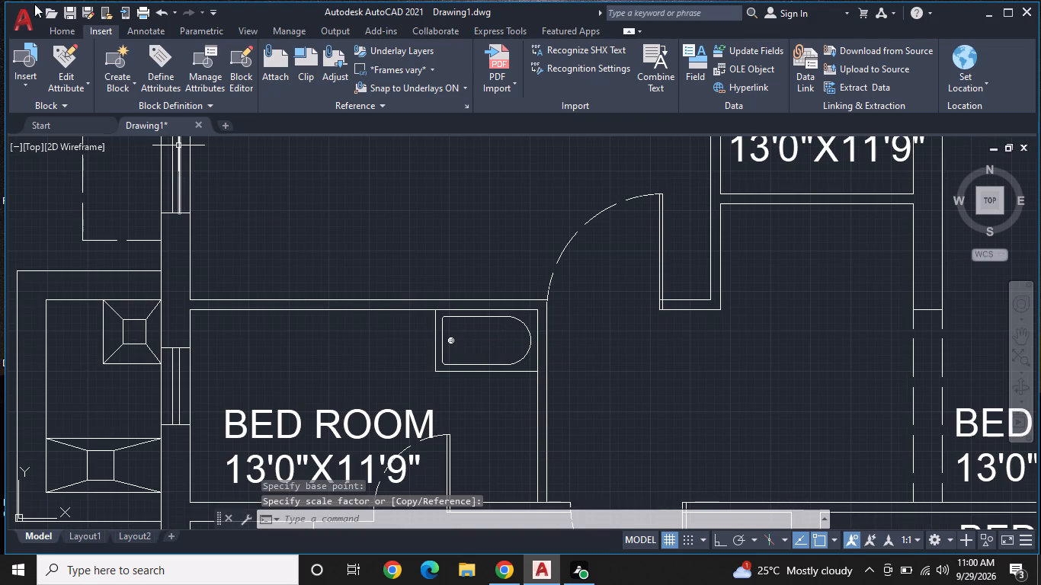
# Insert a toilet block against the north wall of the same small room, west of the bathtub.
pyautogui.click(33, 80)
pyautogui.scroll(-2, 129, 144)
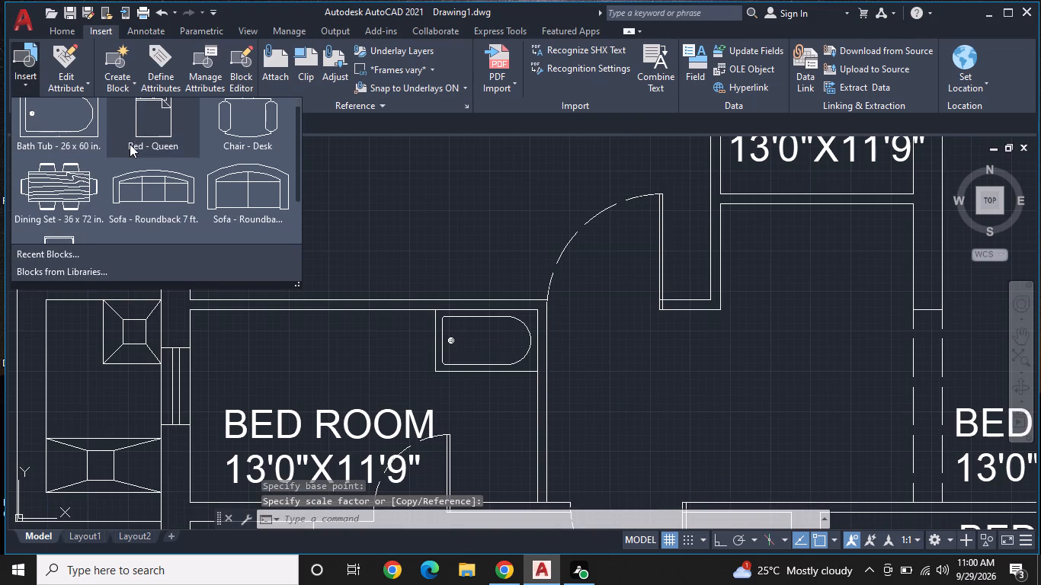
pyautogui.scroll(-1, 130, 144)
pyautogui.click(61, 213)
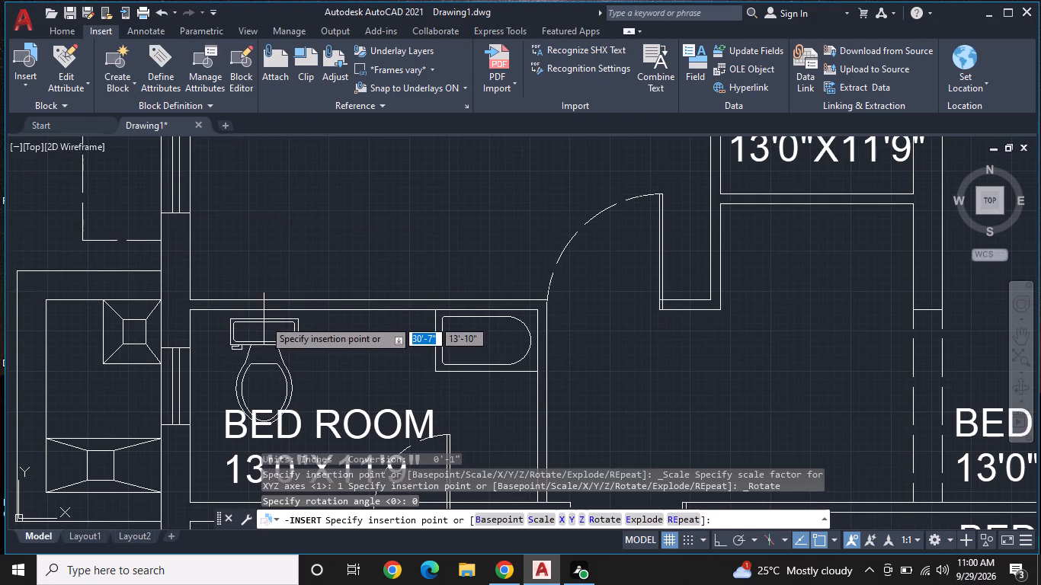
pyautogui.scroll(-1, 264, 316)
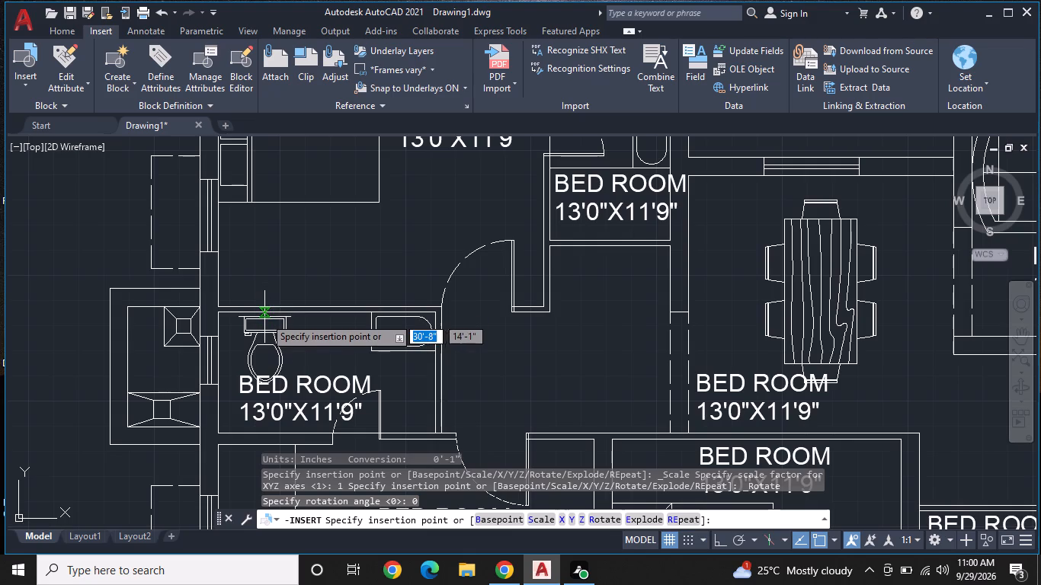
pyautogui.click(263, 316)
pyautogui.press('Escape')
# Change the name line of the label below the northern bathroom's bathtub to TOILET.
pyautogui.scroll(-2, 344, 295)
pyautogui.moveTo(343, 295); pyautogui.dragTo(236, 305, button='middle')
pyautogui.moveTo(337, 289); pyautogui.dragTo(335, 293, button='middle')
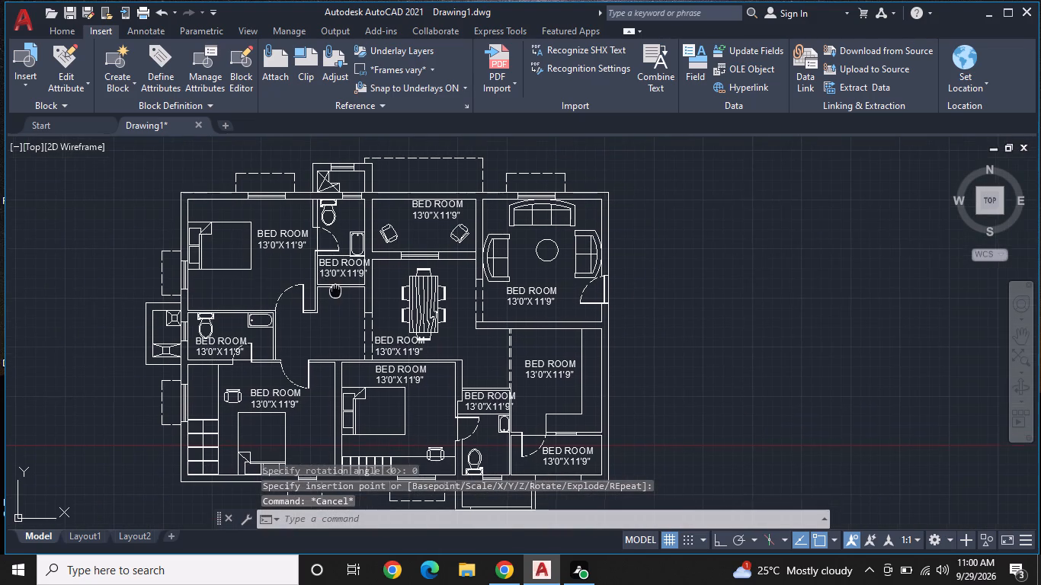
pyautogui.moveTo(335, 293); pyautogui.dragTo(305, 309, button='middle')
pyautogui.scroll(2, 318, 289)
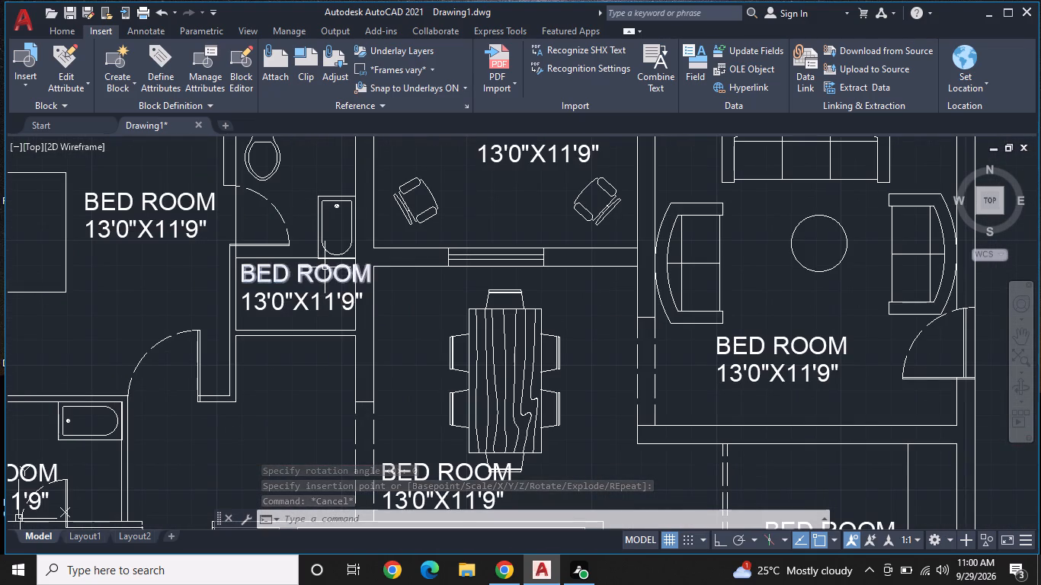
pyautogui.click(325, 267)
pyautogui.doubleClick(330, 272)
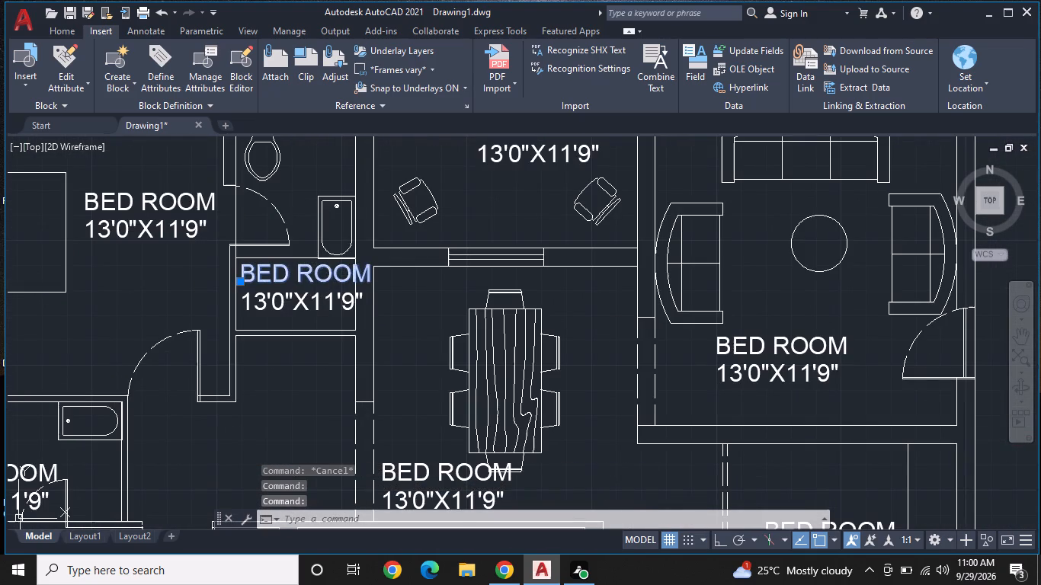
pyautogui.press('BackSpace')
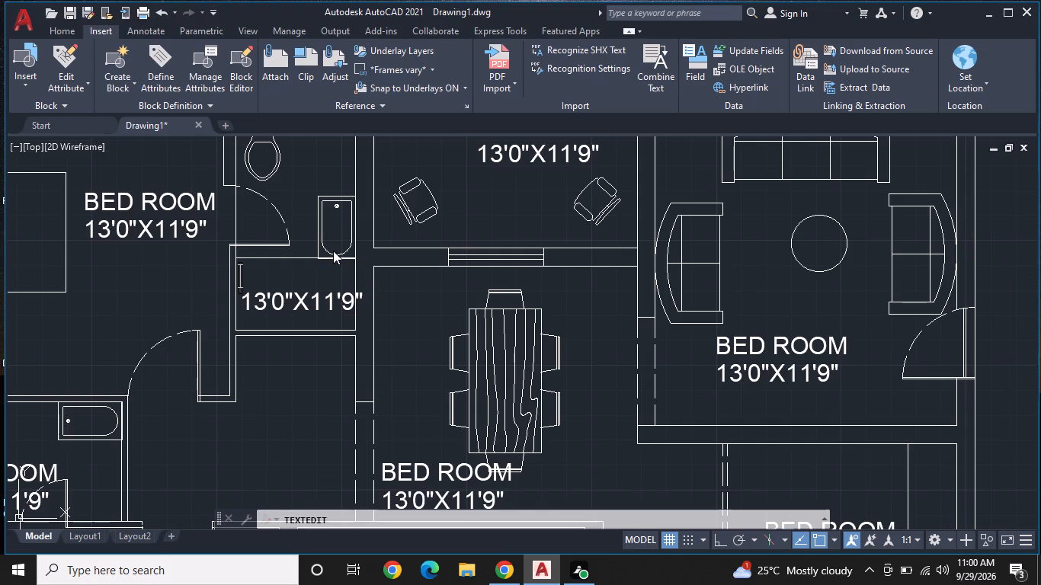
pyautogui.write('TOILET')
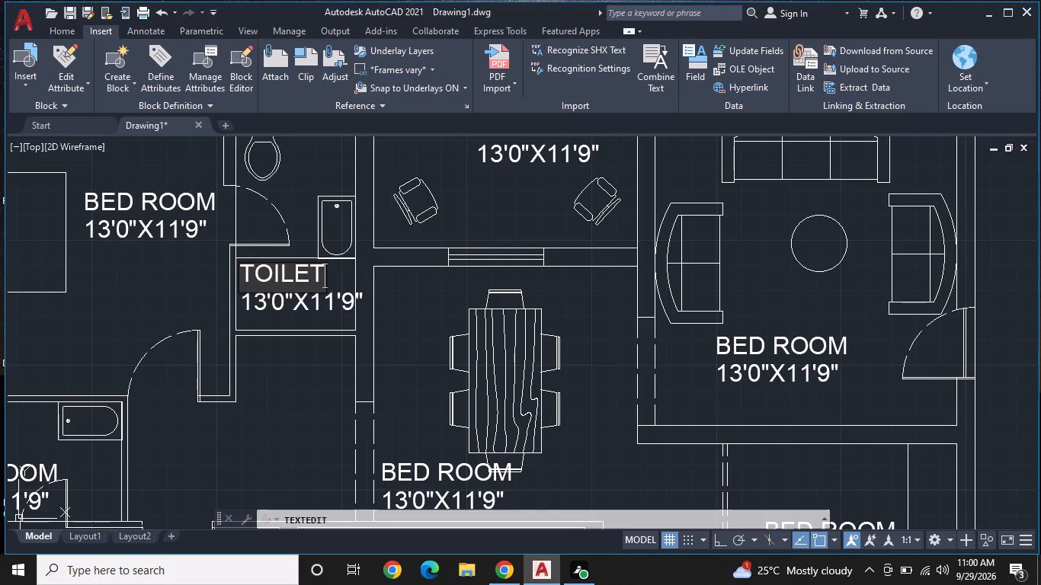
pyautogui.click(342, 294)
# Set the size line under that TOILET label to 5'0"X9'0" and finish the text editing.
pyautogui.doubleClick(342, 296)
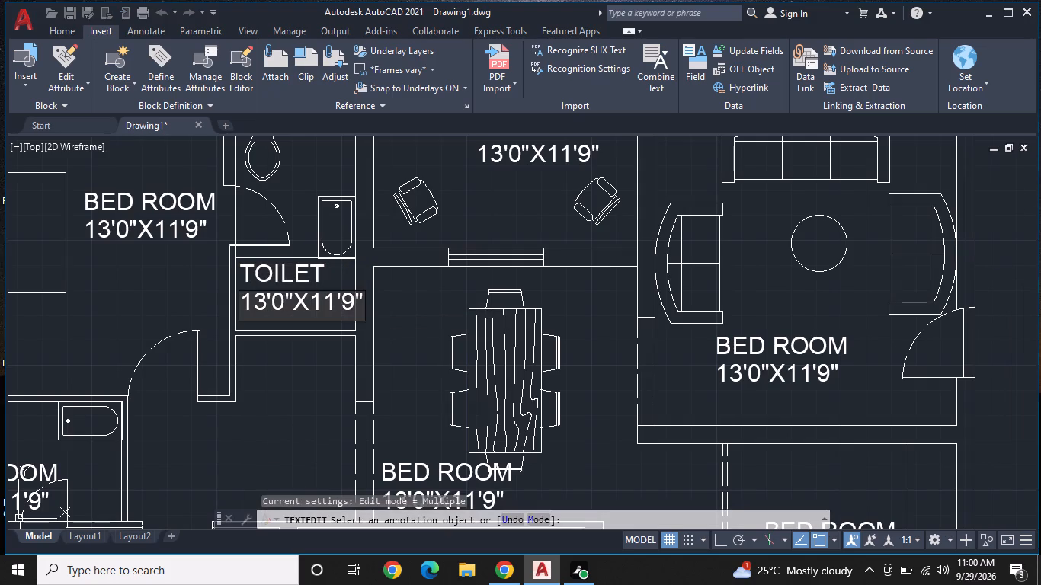
pyautogui.click(360, 302)
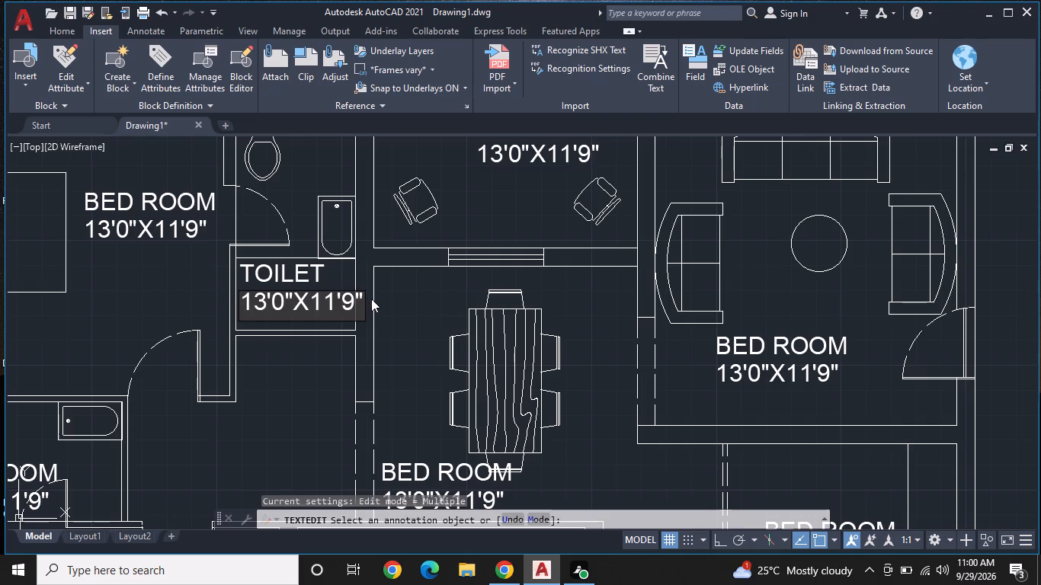
pyautogui.press('BackSpace')
pyautogui.press('BackSpace')
pyautogui.press('BackSpace')
pyautogui.press('BackSpace')
pyautogui.press('BackSpace')
pyautogui.press('BackSpace')
pyautogui.press('BackSpace')
pyautogui.press('BackSpace')
pyautogui.press('BackSpace')
pyautogui.press('BackSpace')
pyautogui.press('BackSpace')
pyautogui.press('BackSpace')
pyautogui.press('BackSpace')
pyautogui.press('BackSpace')
pyautogui.press('BackSpace')
pyautogui.press('BackSpace')
pyautogui.press('BackSpace')
pyautogui.press('BackSpace')
pyautogui.press('BackSpace')
pyautogui.press('BackSpace')
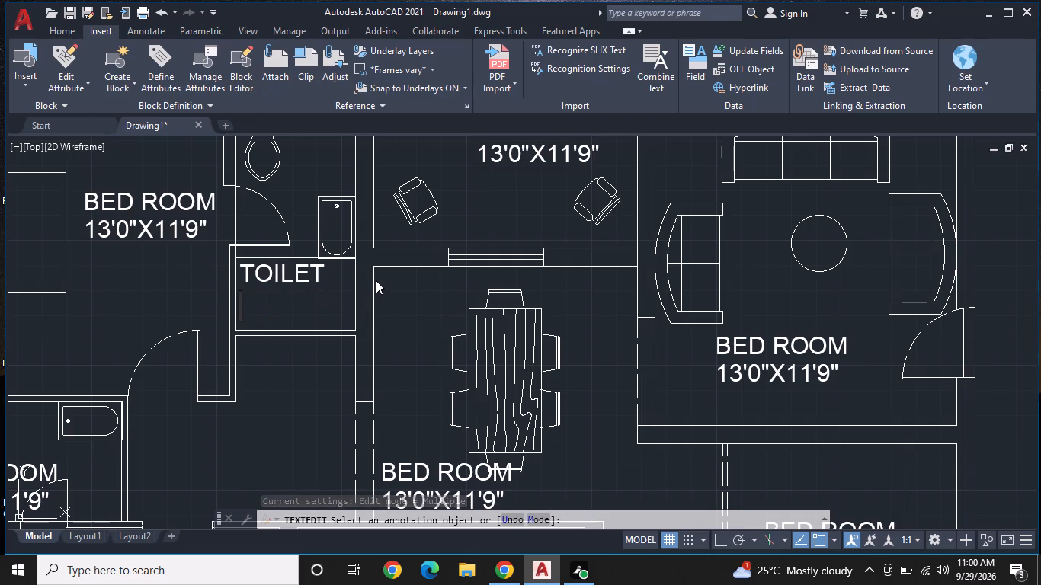
pyautogui.press('5')
pyautogui.press("'")
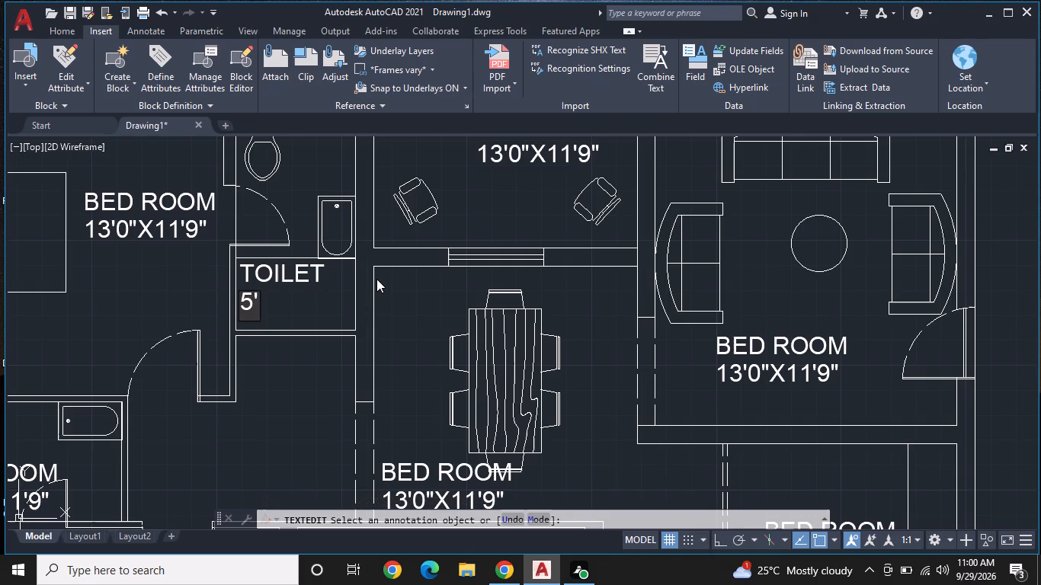
pyautogui.write('0"X')
pyautogui.press('9')
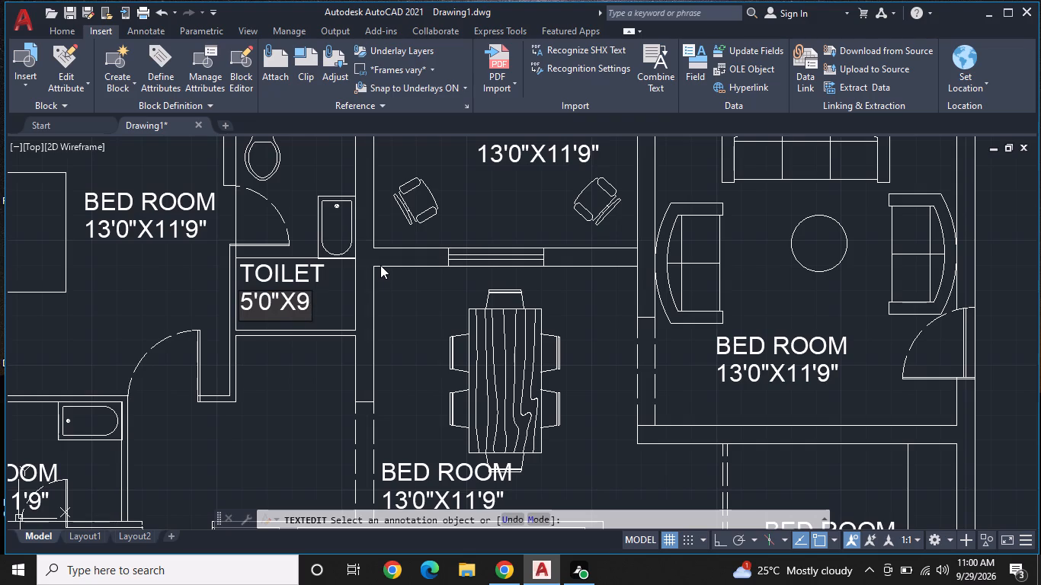
pyautogui.write('\'0"')
pyautogui.press('Return')
pyautogui.press('Return')
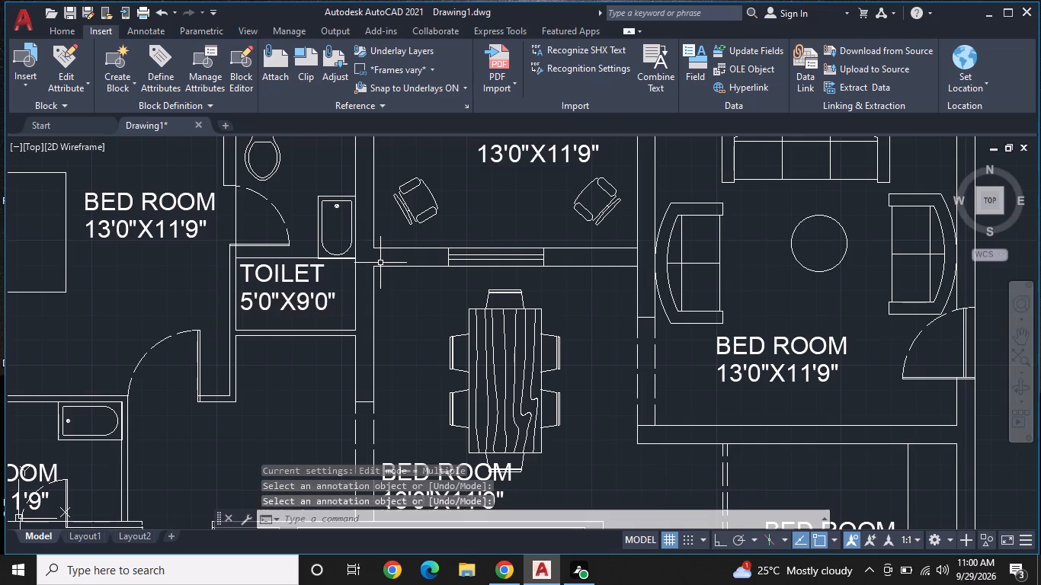
# Replace the upper label line in the north room with the two angled chairs with 5'7"WIDE.
pyautogui.moveTo(477, 242); pyautogui.dragTo(373, 311, button='middle')
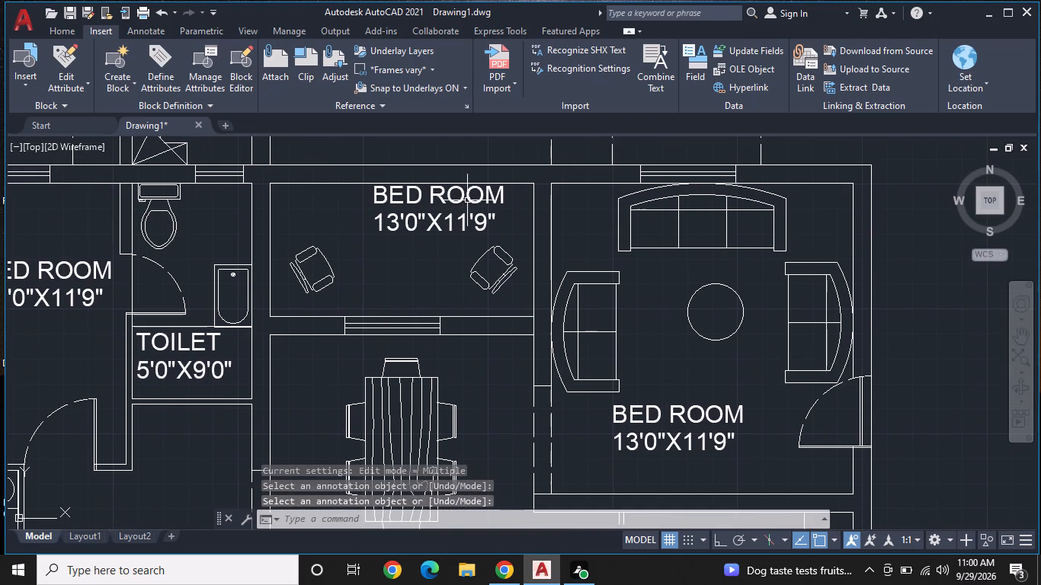
pyautogui.click(472, 197)
pyautogui.doubleClick(466, 198)
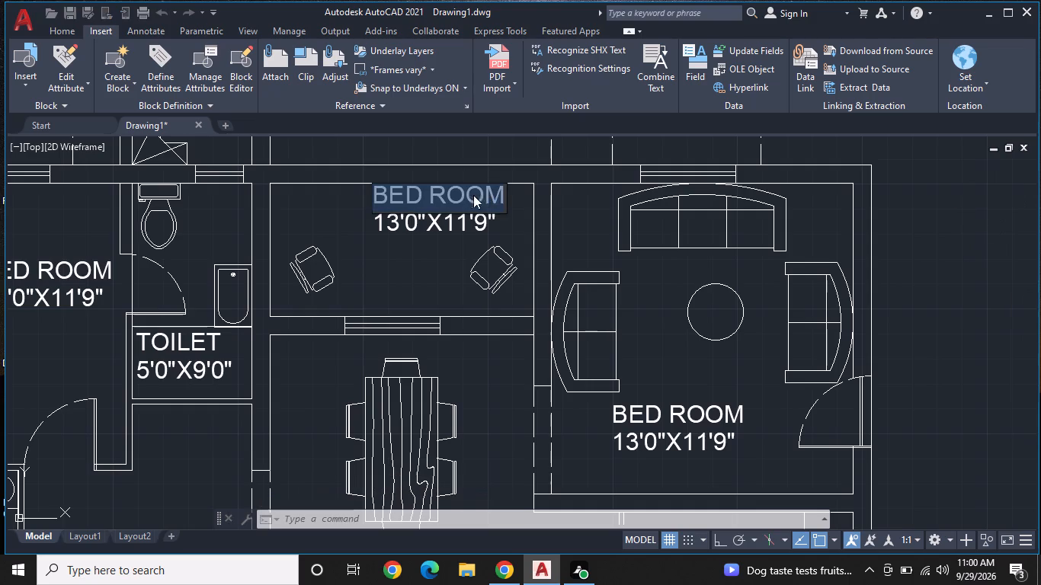
pyautogui.press('BackSpace')
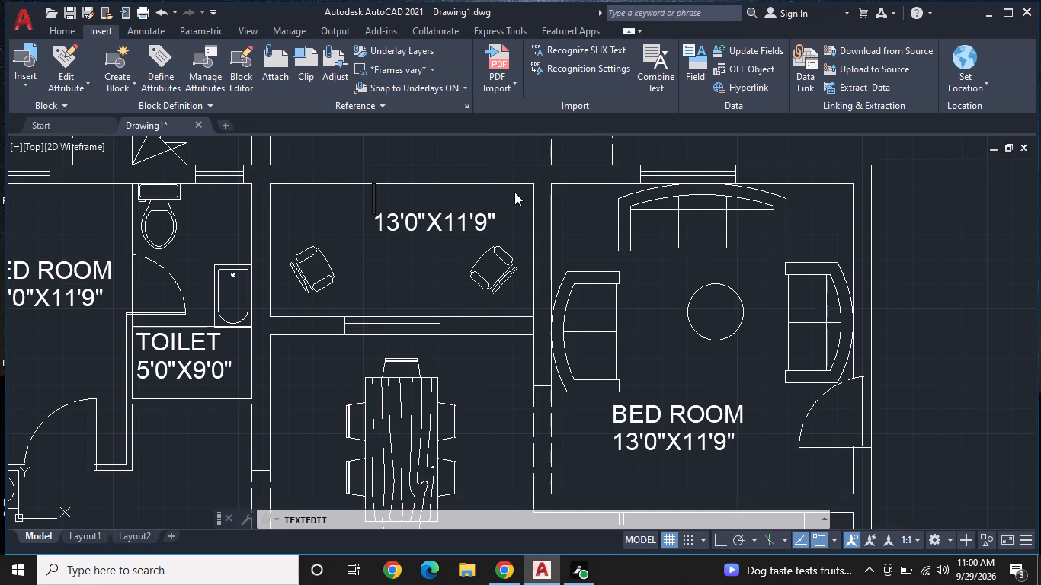
pyautogui.write('5\'7"')
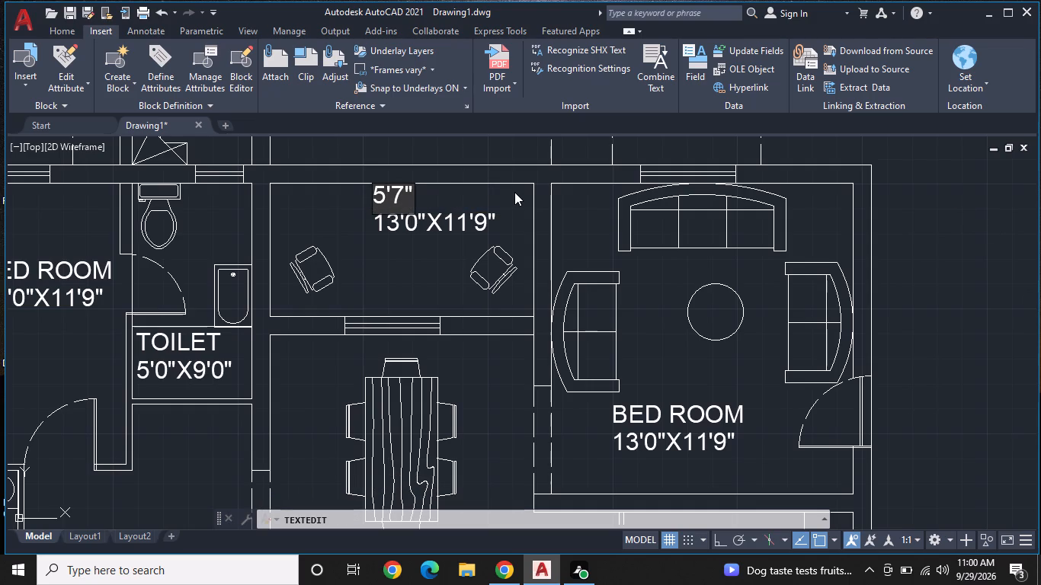
pyautogui.write('WI')
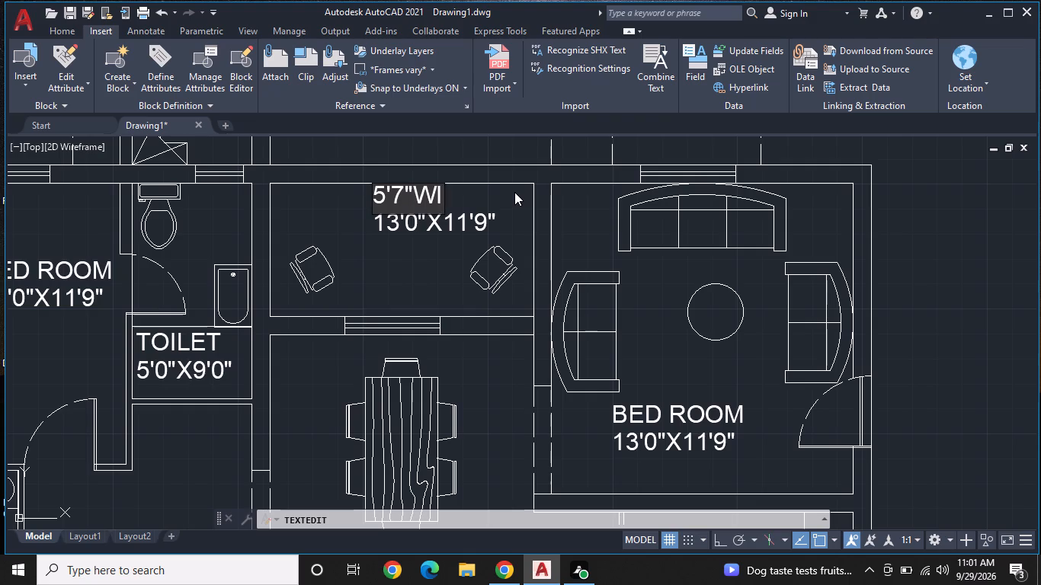
pyautogui.write('DE')
pyautogui.click(484, 215)
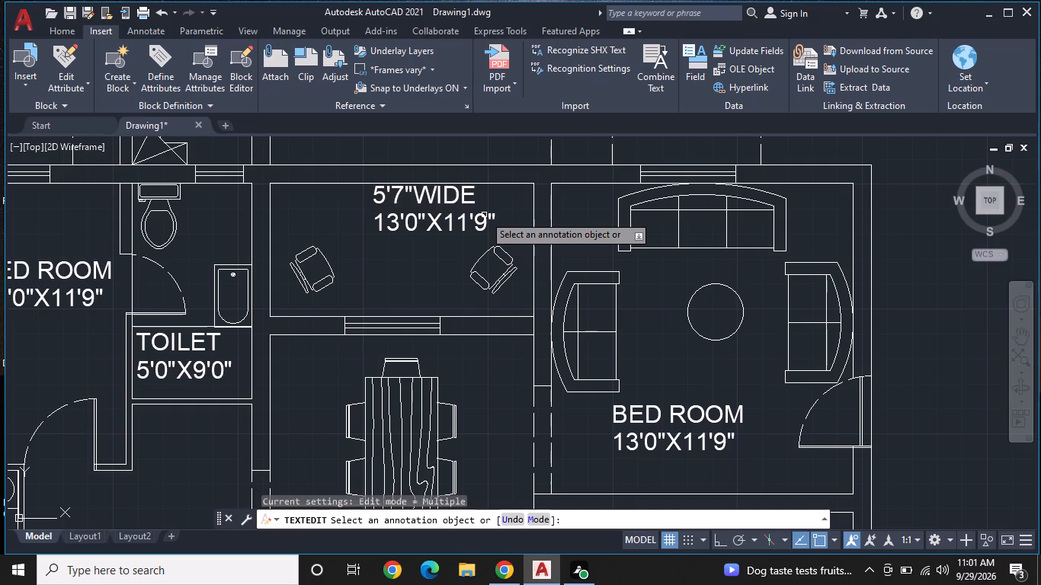
# Replace the size line below 5'7"WIDE with BALCONY and finish the text editing.
pyautogui.doubleClick(484, 215)
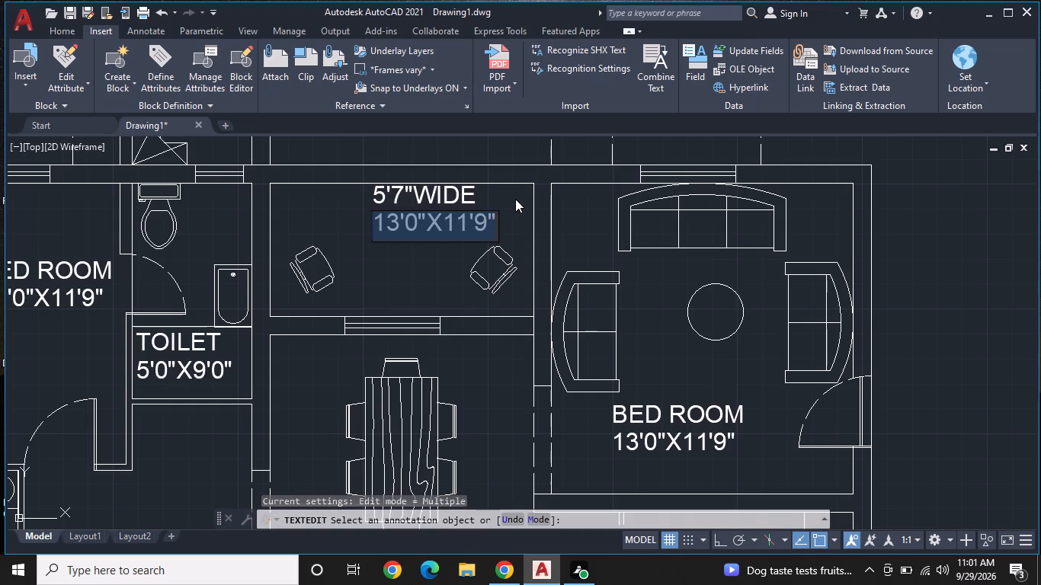
pyautogui.press('BackSpace')
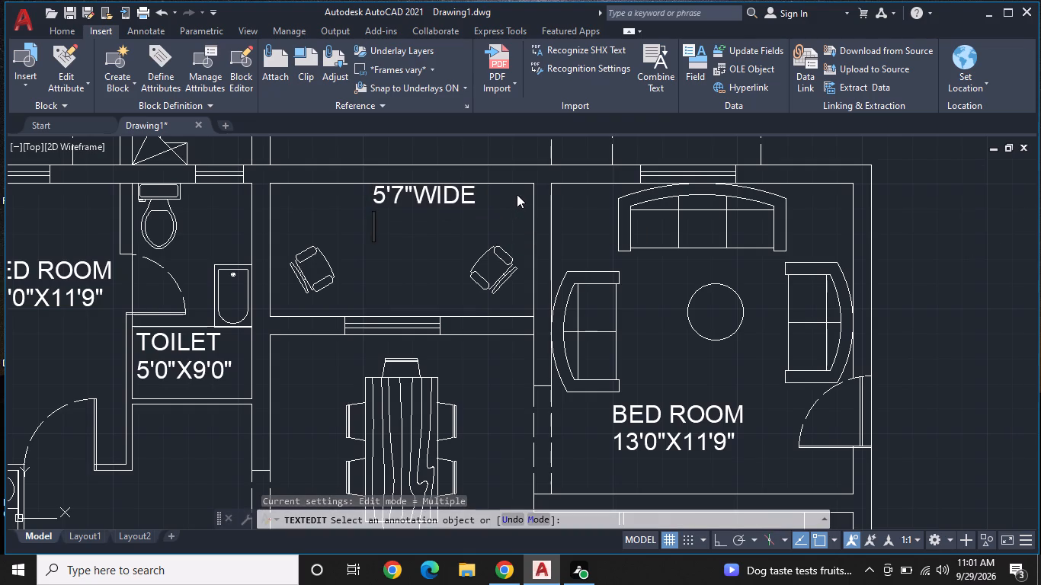
pyautogui.write('BALCONY')
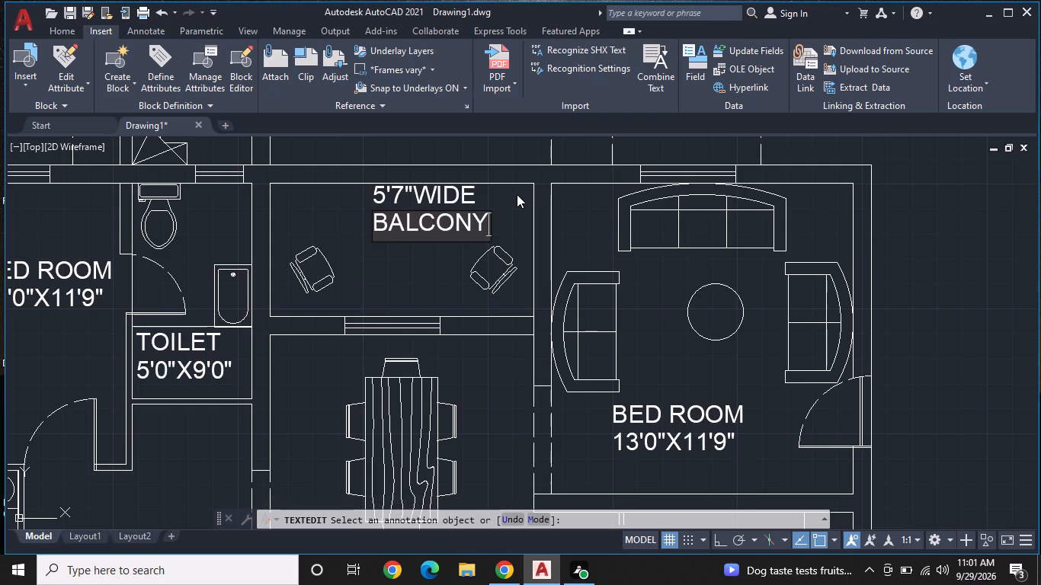
pyautogui.press('Return')
pyautogui.press('Return')
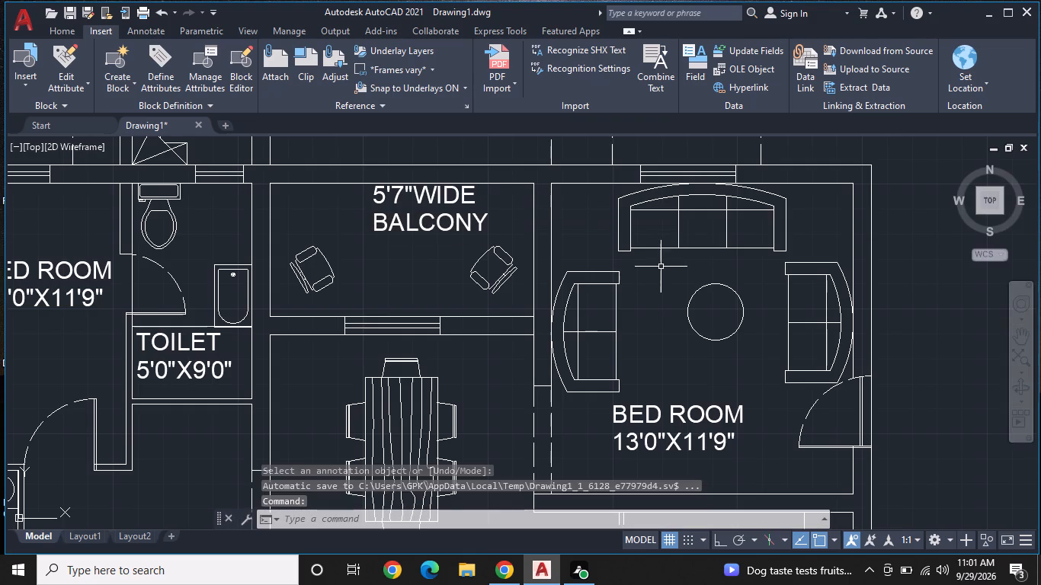
# Change the name line of the label in the north-east room with the sofas to DRAWING.
pyautogui.moveTo(662, 267); pyautogui.dragTo(473, 210, button='middle')
pyautogui.doubleClick(515, 357)
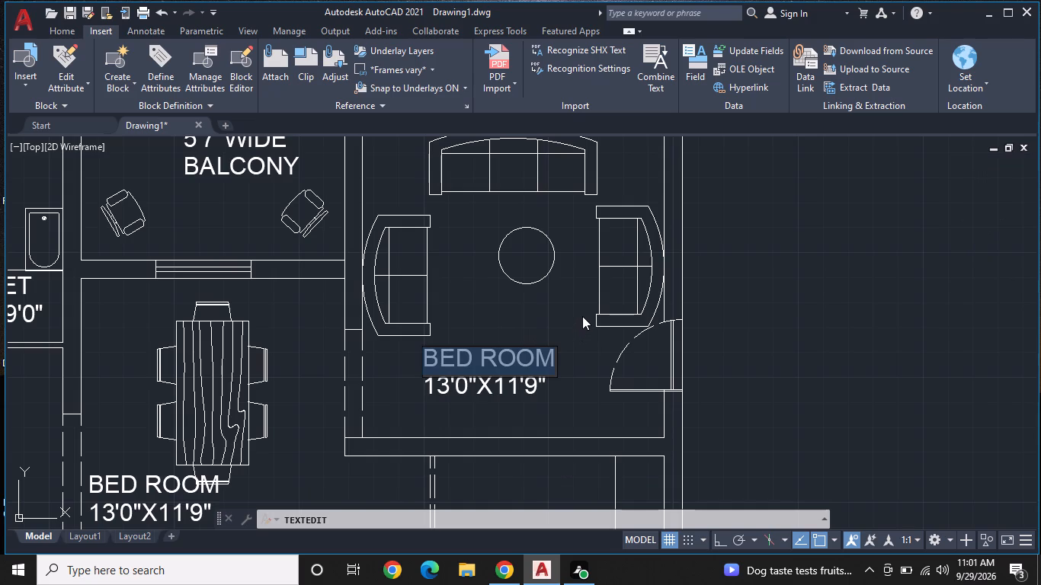
pyautogui.press('BackSpace')
pyautogui.write('DRAWING')
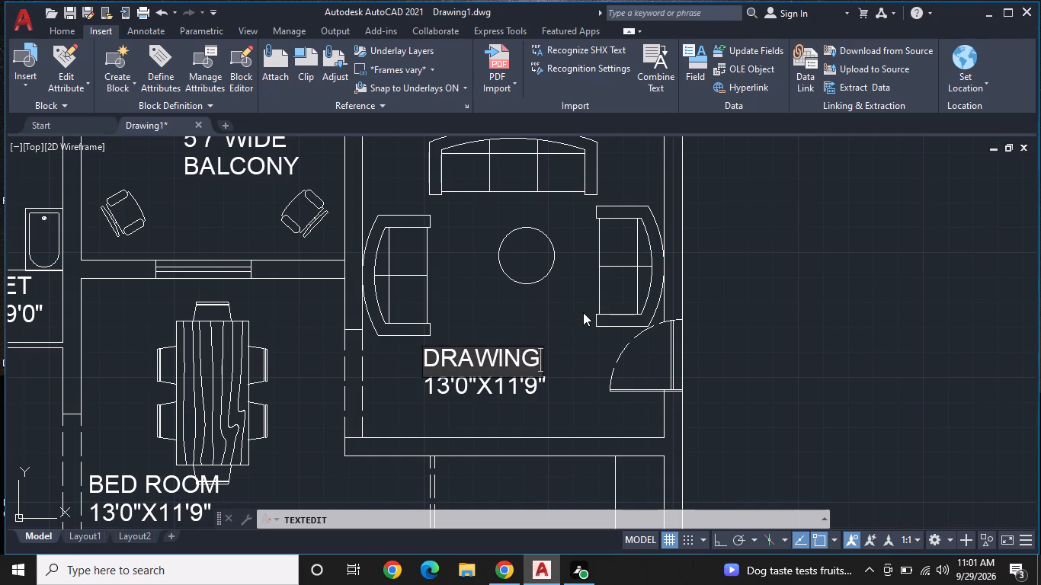
pyautogui.click(537, 380)
# Set the size line under the DRAWING label to 12'7"X13'0" and finish the text editing.
pyautogui.doubleClick(533, 385)
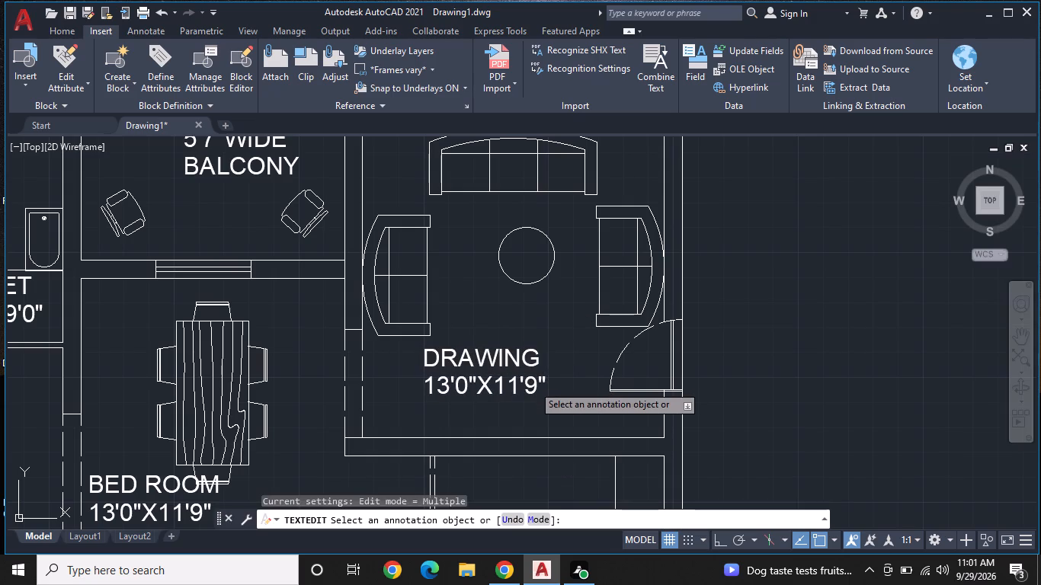
pyautogui.click(543, 382)
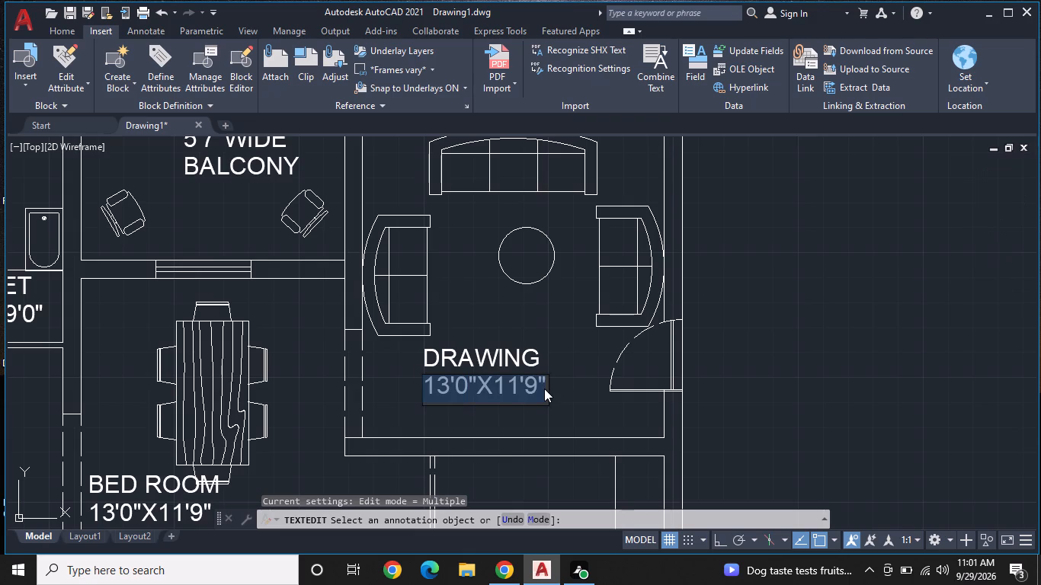
pyautogui.press('BackSpace')
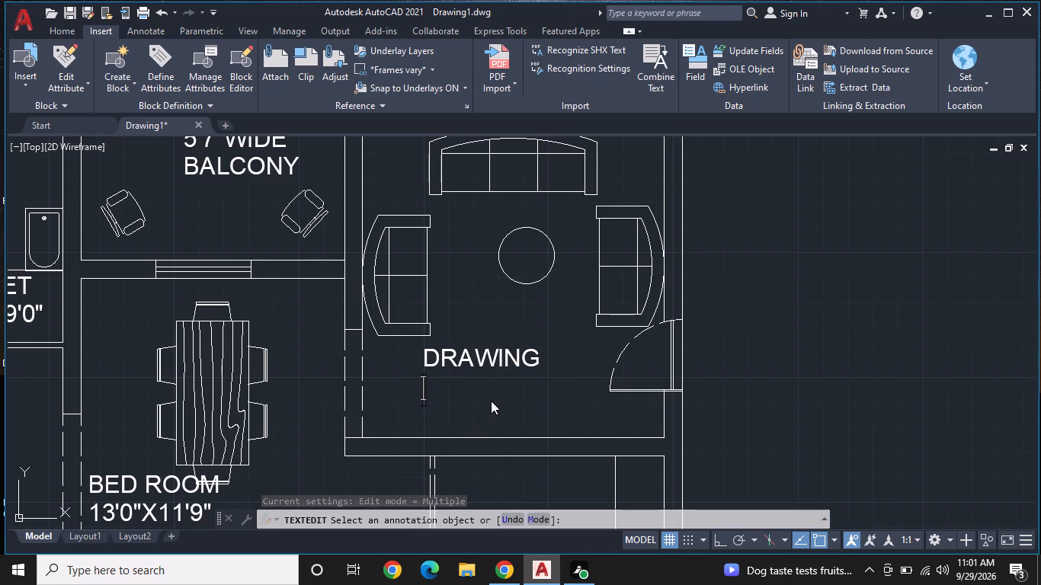
pyautogui.press('1')
pyautogui.write('2\'7"')
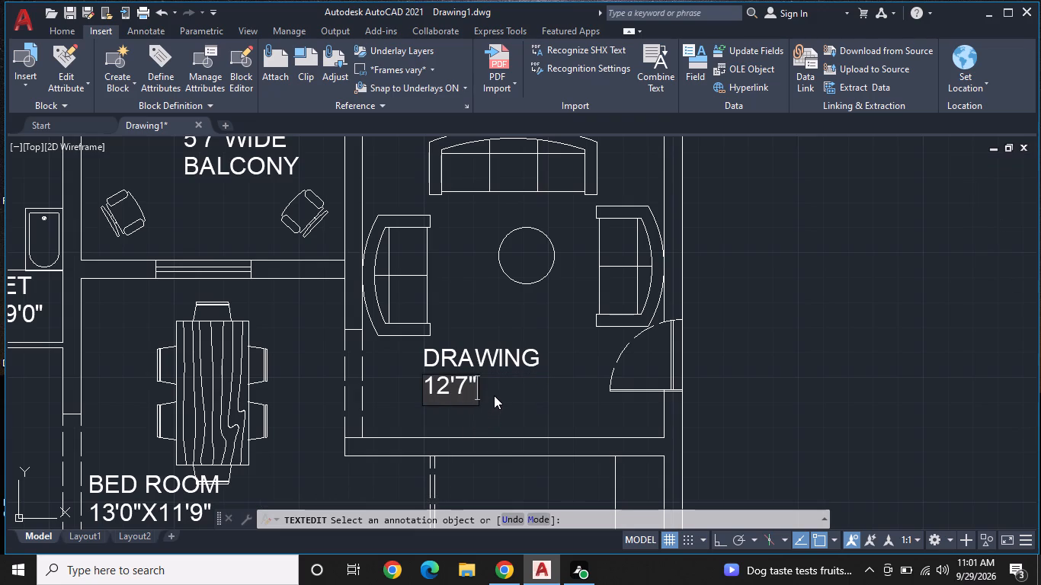
pyautogui.press('x')
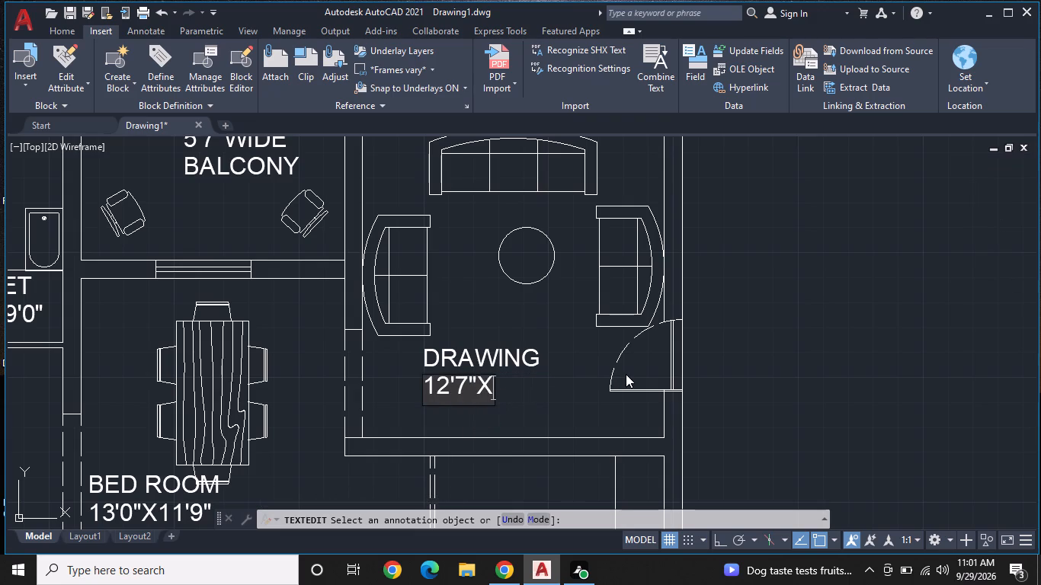
pyautogui.press('1')
pyautogui.write('3\'0"')
pyautogui.press('Return')
pyautogui.press('Return')
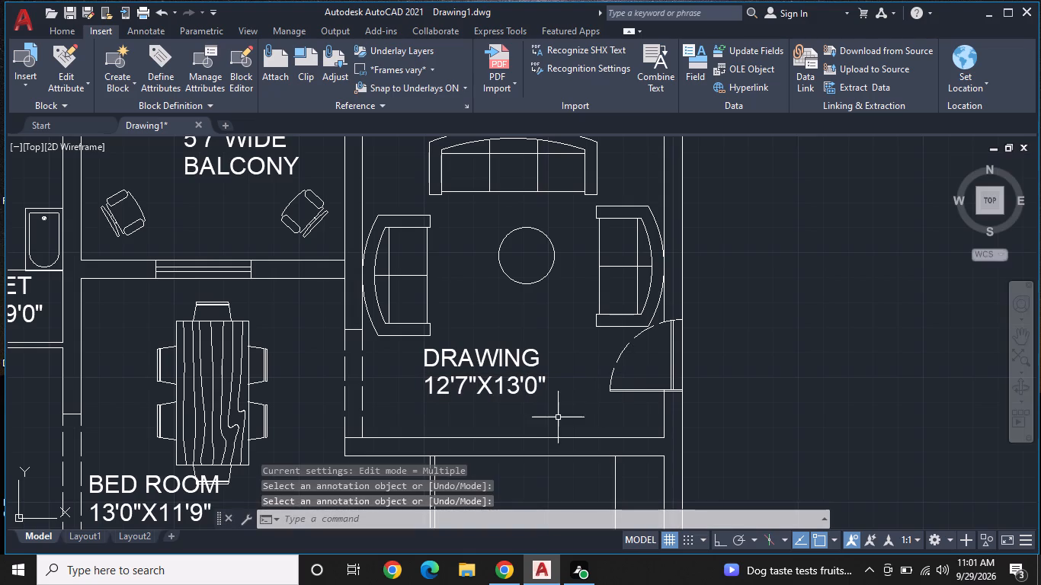
# Change the name line of the BED ROOM label beside the six-chair wooden table to DINING.
pyautogui.moveTo(553, 419); pyautogui.dragTo(645, 286, button='middle')
pyautogui.scroll(1, 296, 366)
pyautogui.moveTo(557, 359); pyautogui.dragTo(635, 342, button='middle')
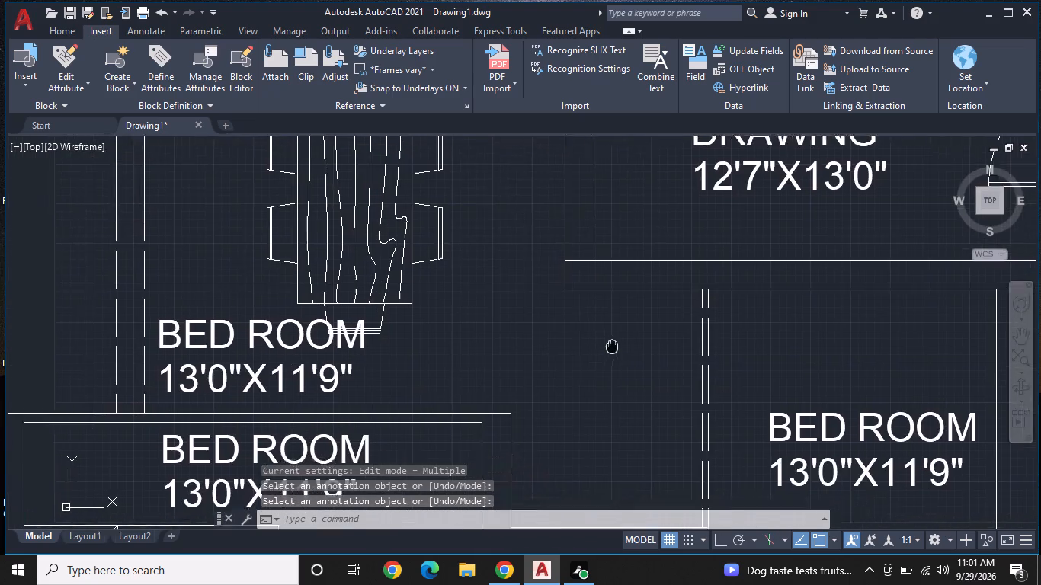
pyautogui.moveTo(635, 342); pyautogui.dragTo(680, 334, button='middle')
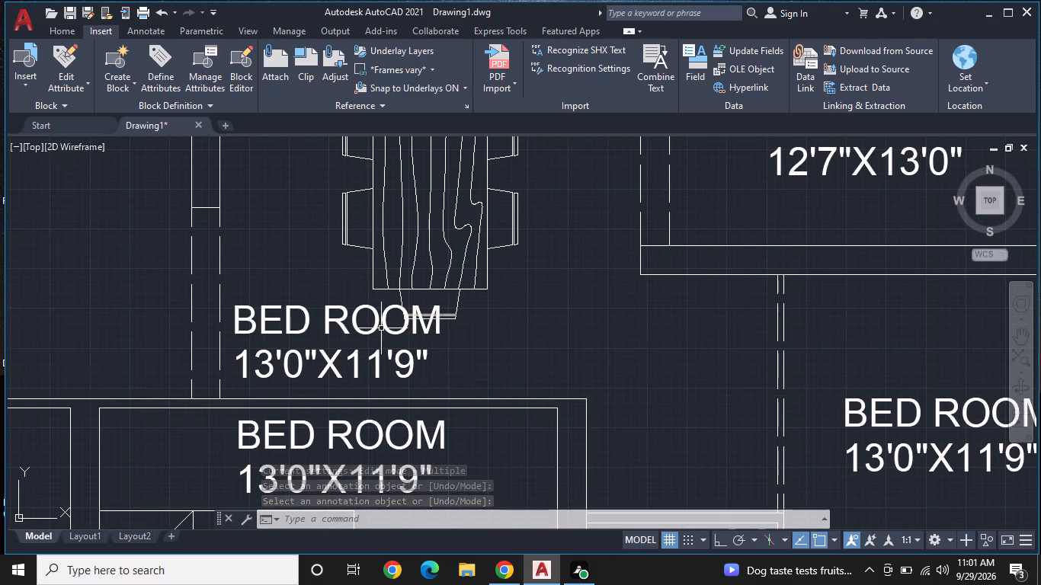
pyautogui.doubleClick(378, 323)
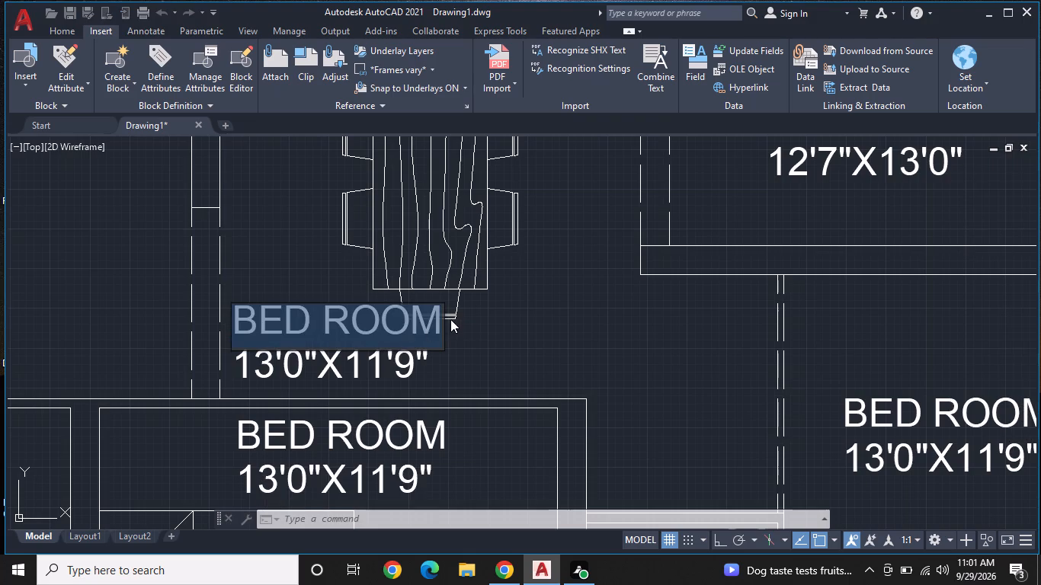
pyautogui.press('BackSpace')
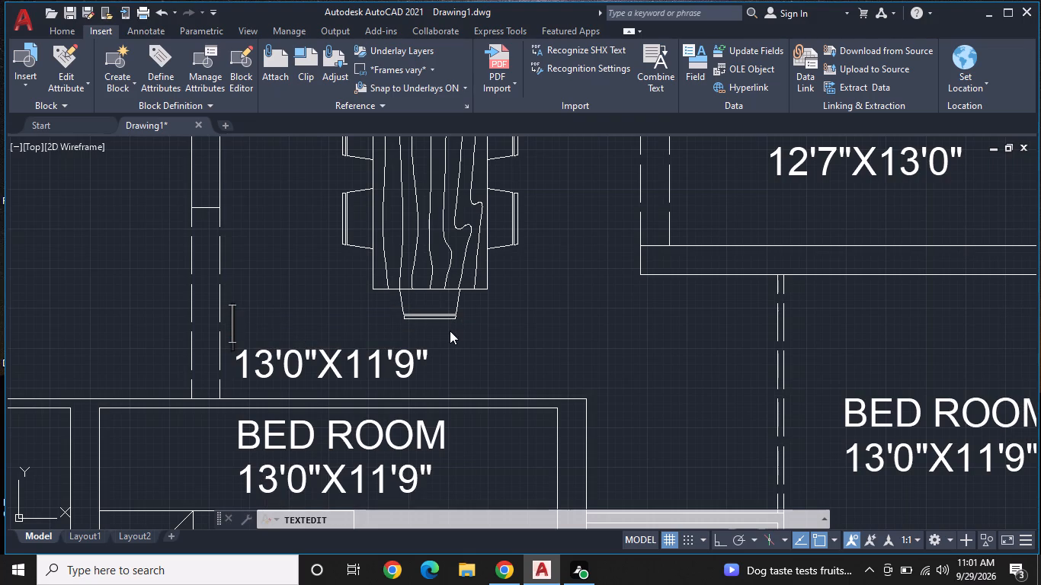
pyautogui.press('d')
pyautogui.write('INING')
# Set the size line under the DINING label to 11'0"X11'6".
pyautogui.click(415, 363)
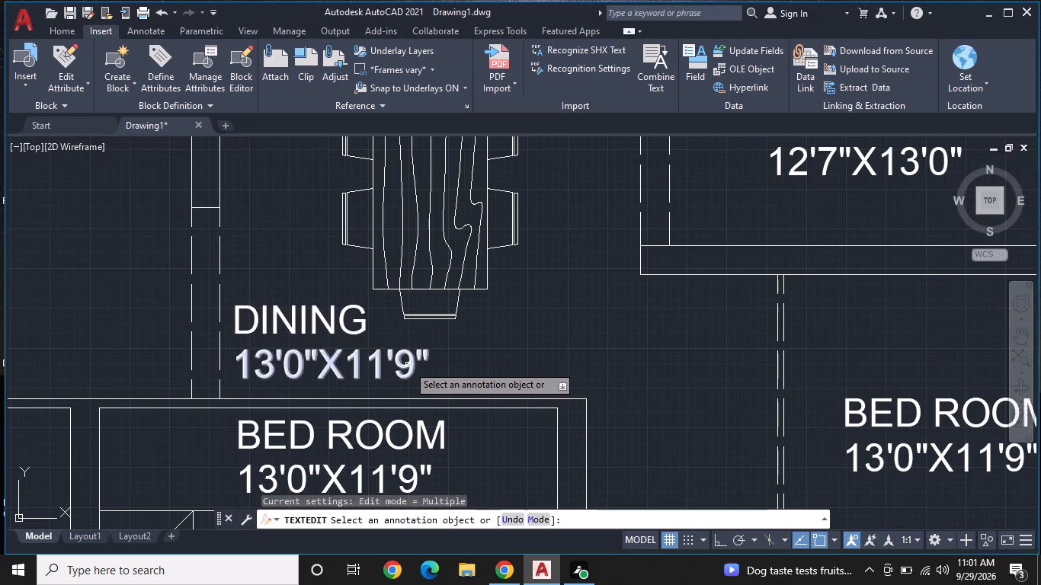
pyautogui.click(408, 365)
pyautogui.press('BackSpace')
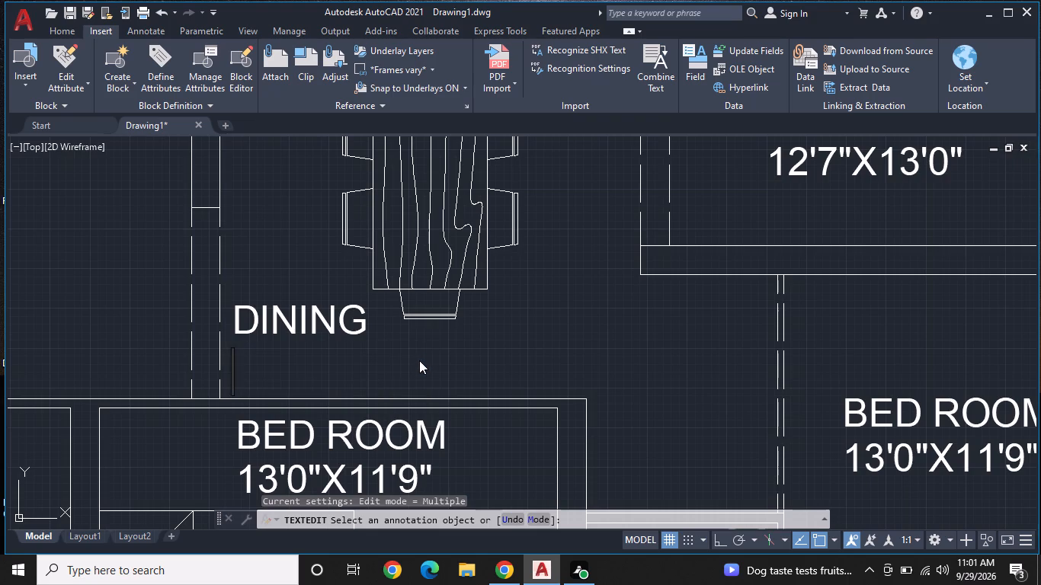
pyautogui.press('1')
pyautogui.press('1')
pyautogui.press("'")
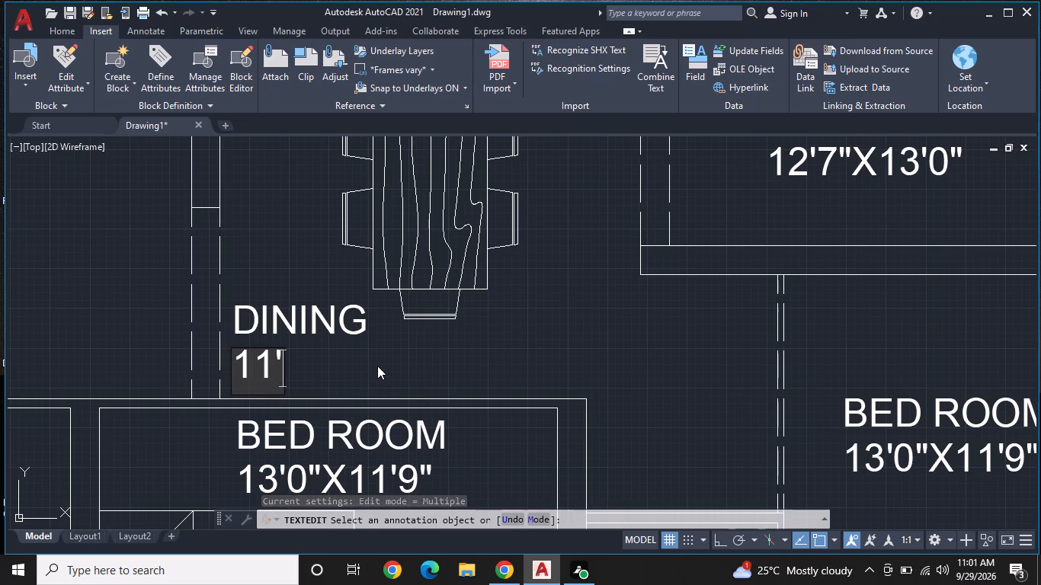
pyautogui.write('0"')
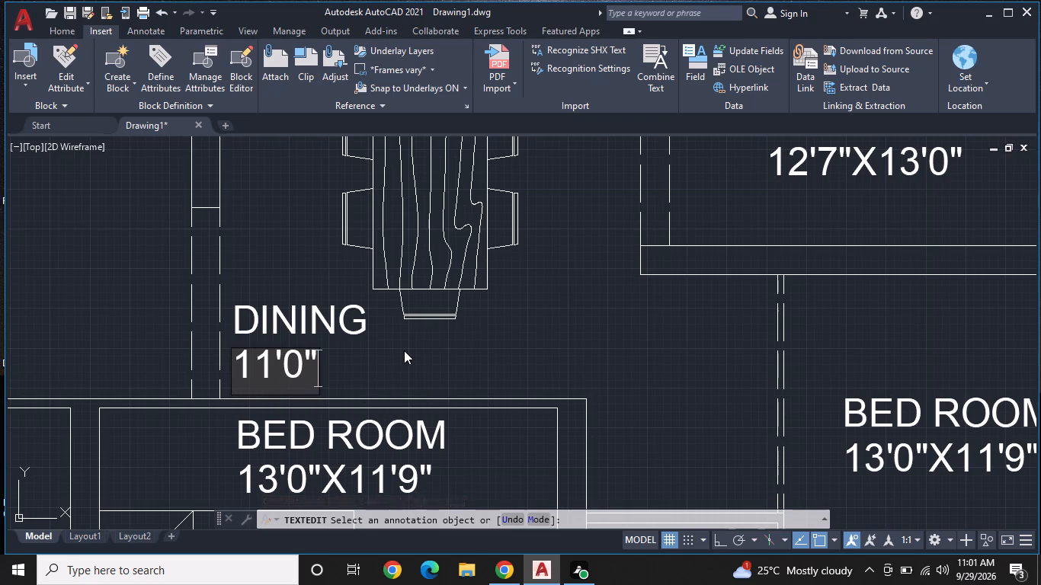
pyautogui.press('x')
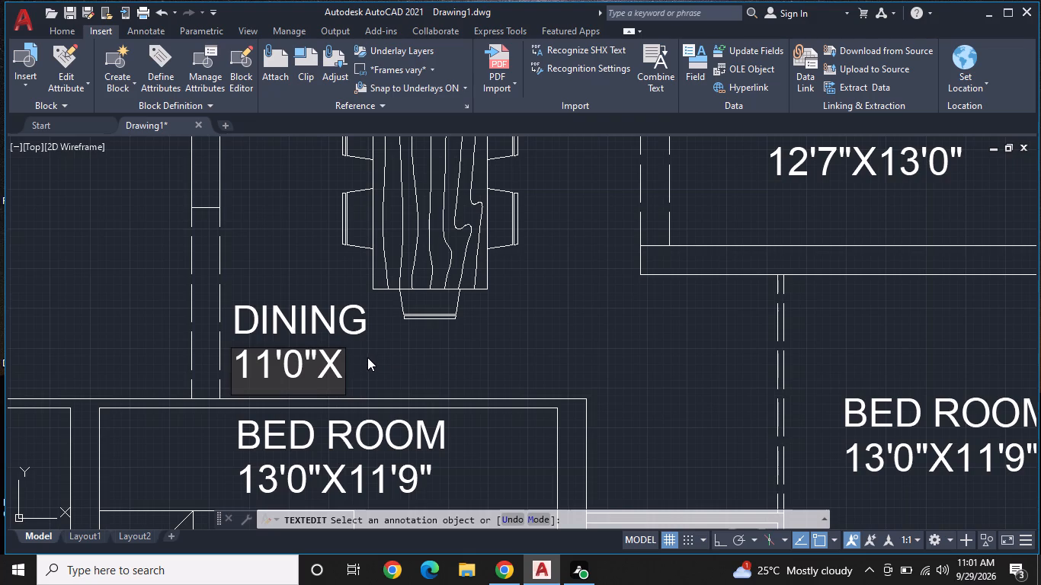
pyautogui.write('11')
pyautogui.write('\'6"')
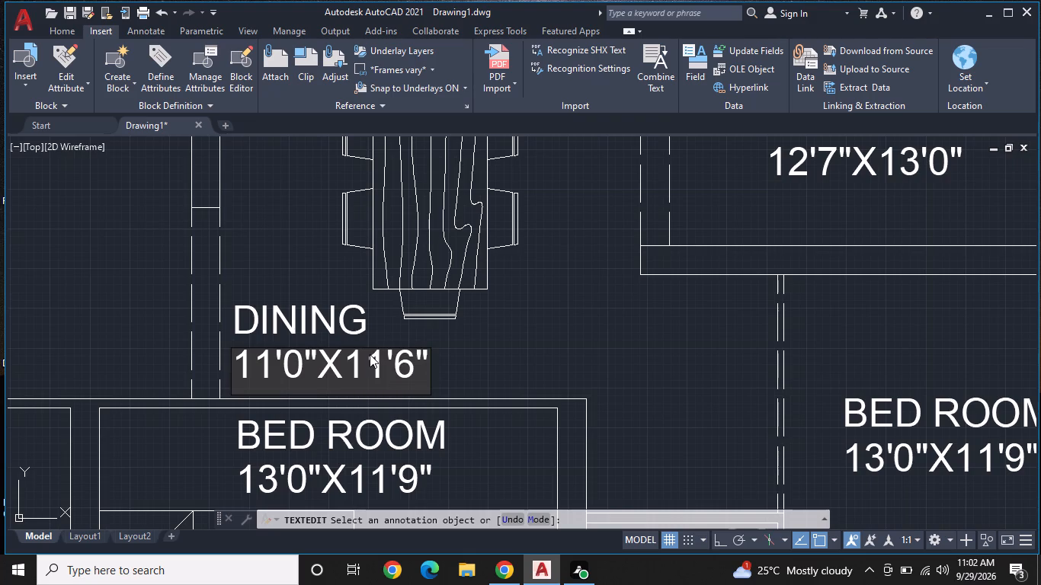
pyautogui.press('Return')
# Set the size line of the BED ROOM label directly south of the dining area to 12'0"X12'0".
pyautogui.moveTo(438, 364); pyautogui.dragTo(476, 339, button='middle')
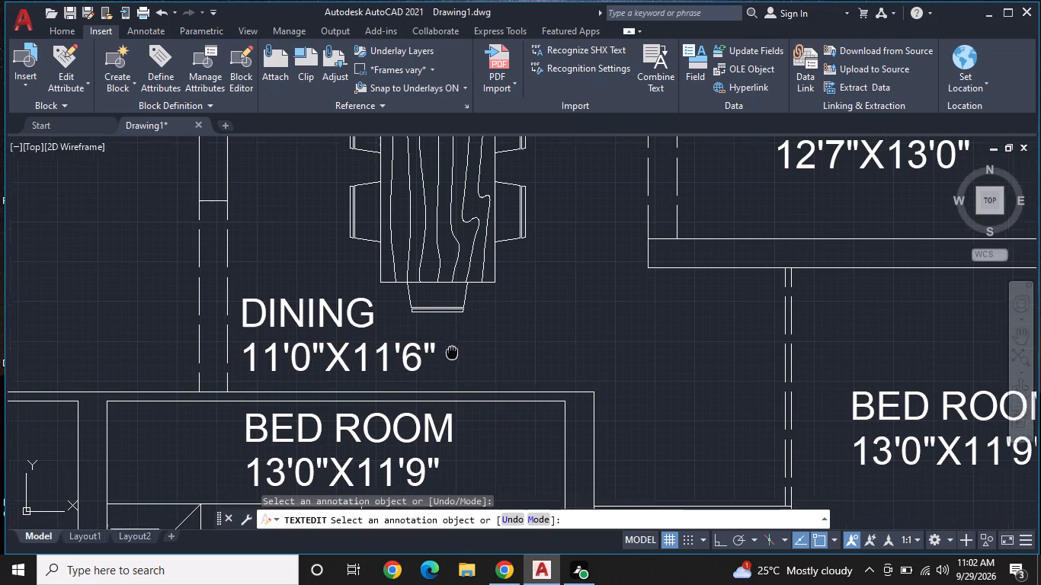
pyautogui.moveTo(476, 339); pyautogui.dragTo(511, 292, button='middle')
pyautogui.scroll(-1, 522, 281)
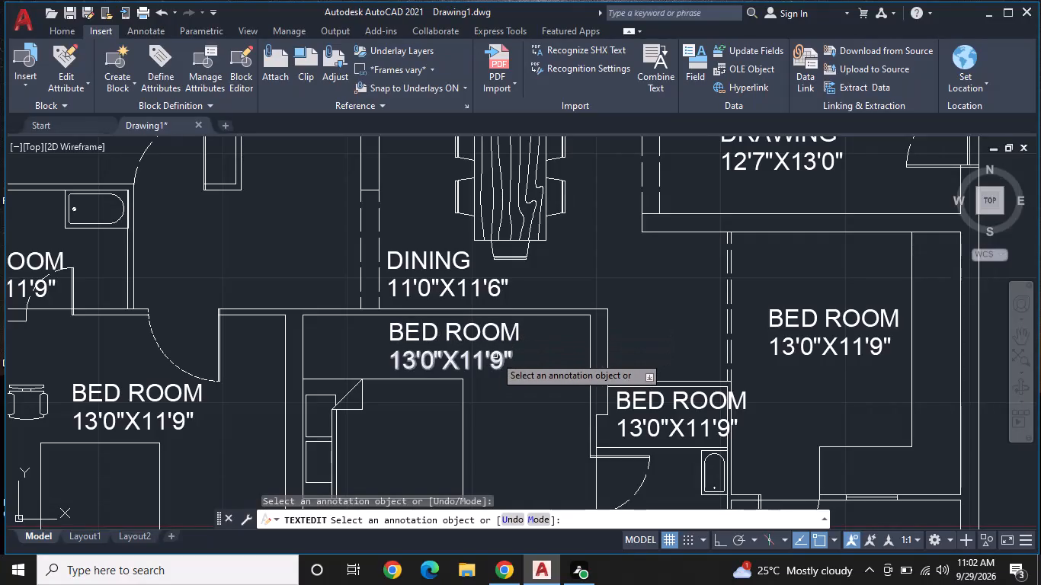
pyautogui.click(495, 356)
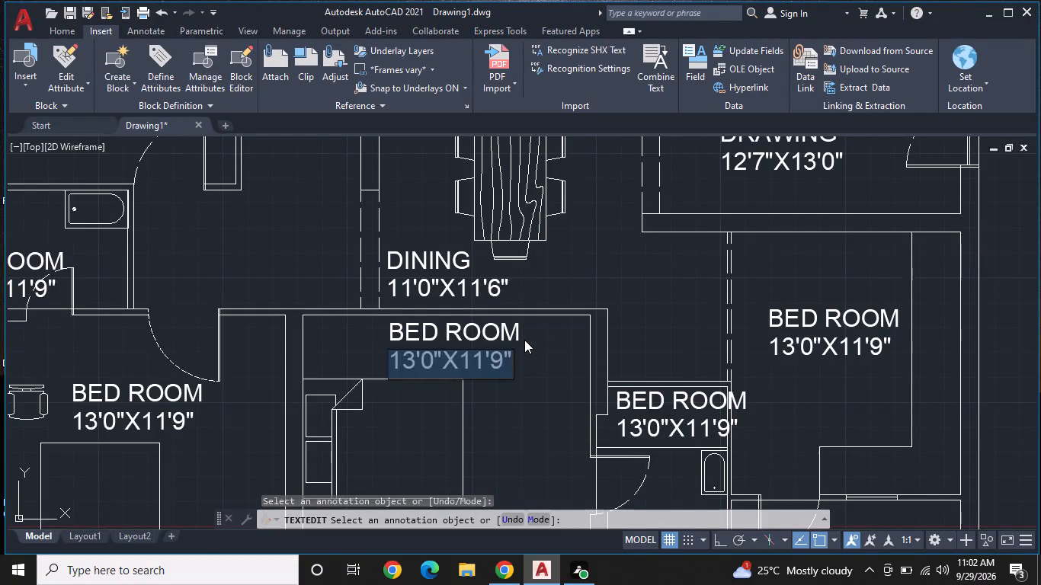
pyautogui.press('BackSpace')
pyautogui.write("12'")
pyautogui.write('0"X')
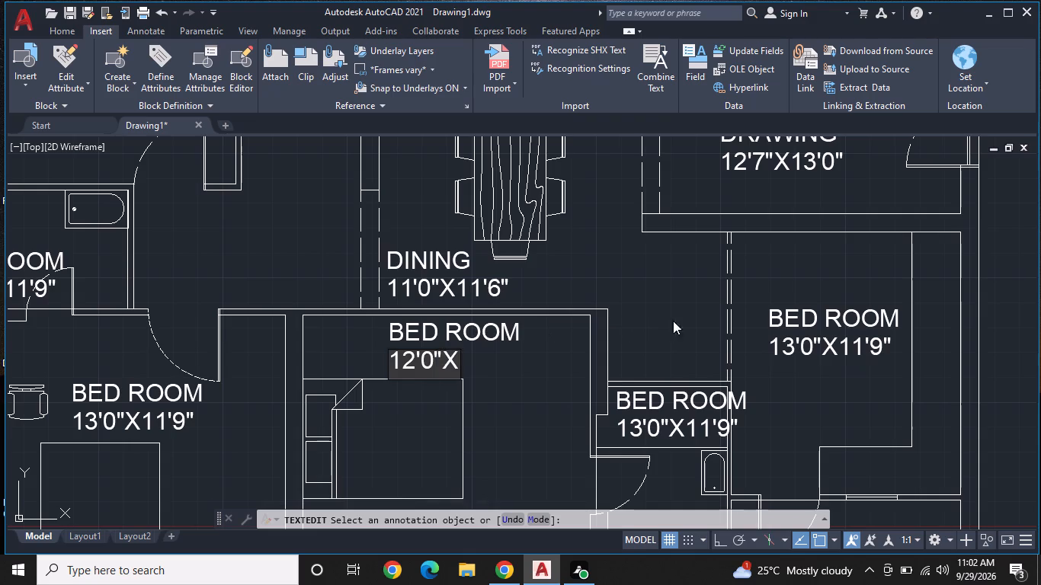
pyautogui.press('1')
pyautogui.write('2\'0"')
pyautogui.press('Return')
# Change the name line of the label in the small bathroom east of the 12'0"X12'0" bedroom to TOILET.
pyautogui.moveTo(664, 369); pyautogui.dragTo(486, 265, button='middle')
pyautogui.click(524, 296)
pyautogui.click(524, 293)
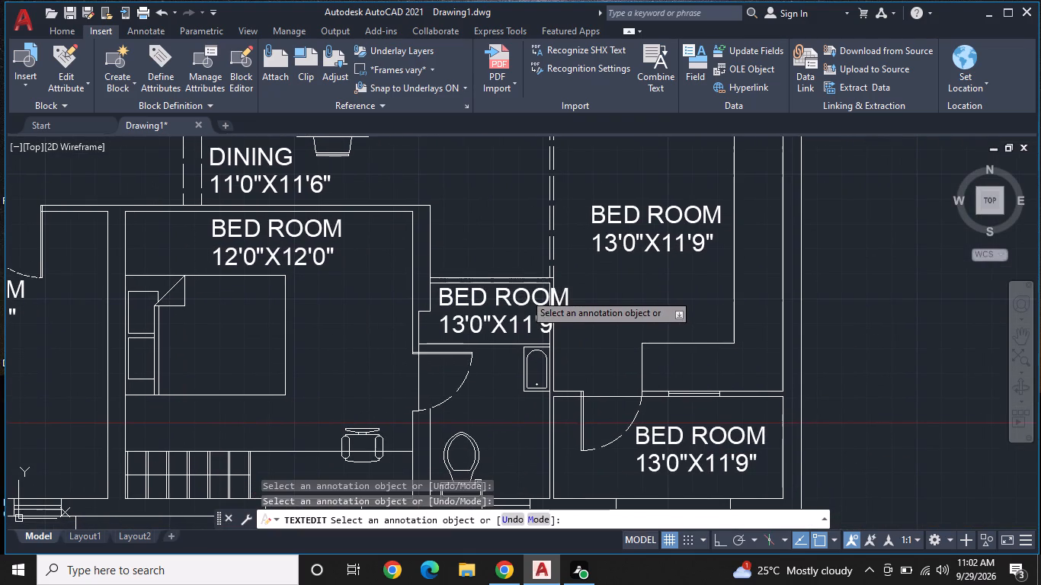
pyautogui.press('BackSpace')
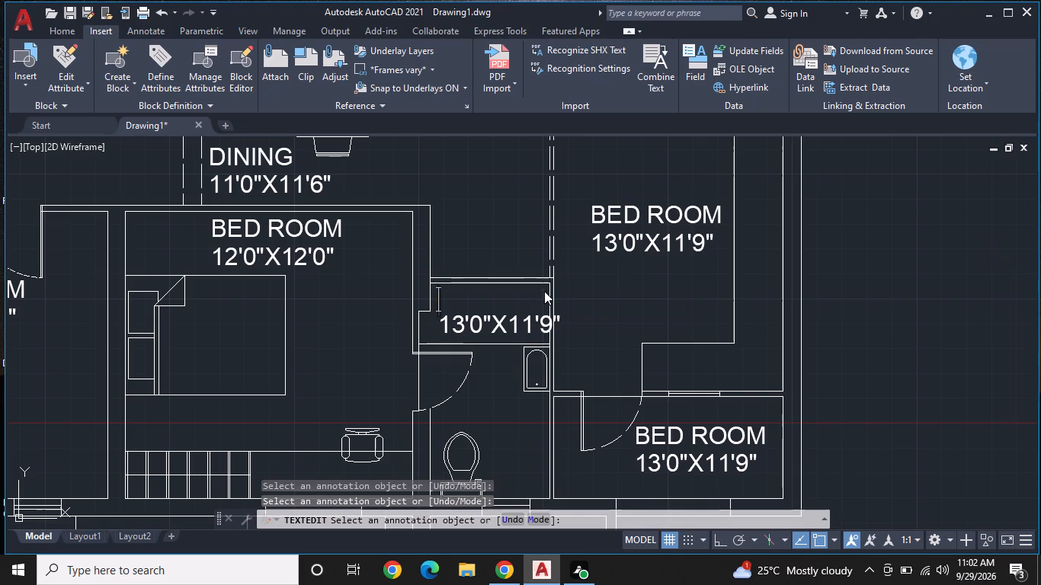
pyautogui.write('TOILET')
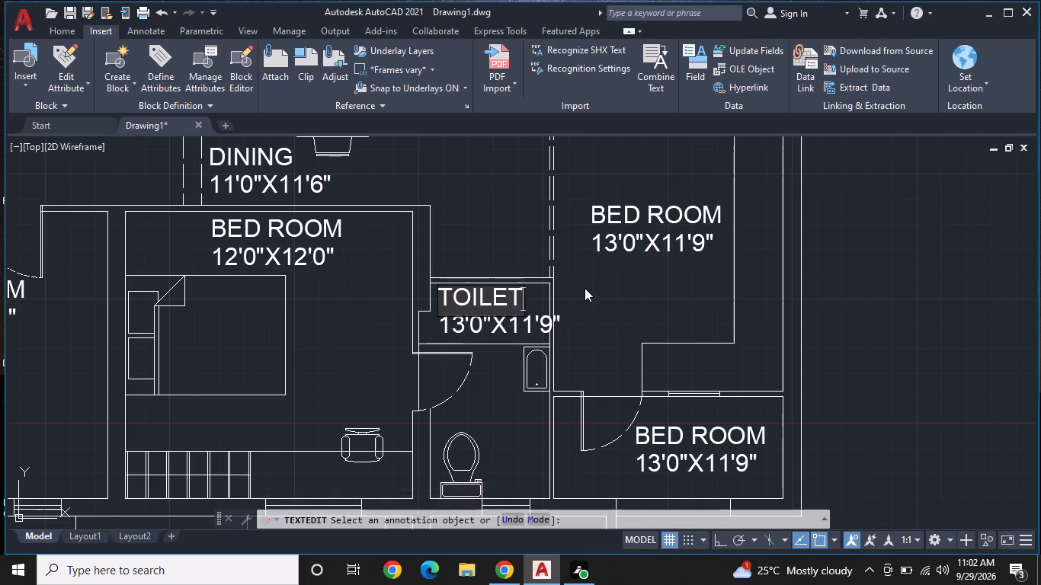
# Set the size line under that TOILET label to 5'0"X9'0" and finish the text editing.
pyautogui.click(537, 321)
pyautogui.click(549, 320)
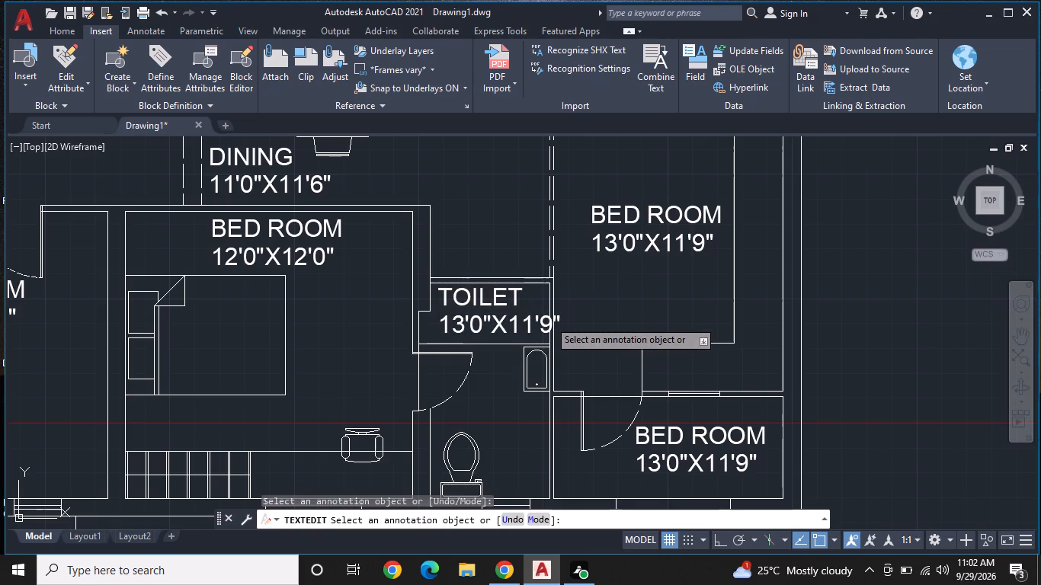
pyautogui.press('BackSpace')
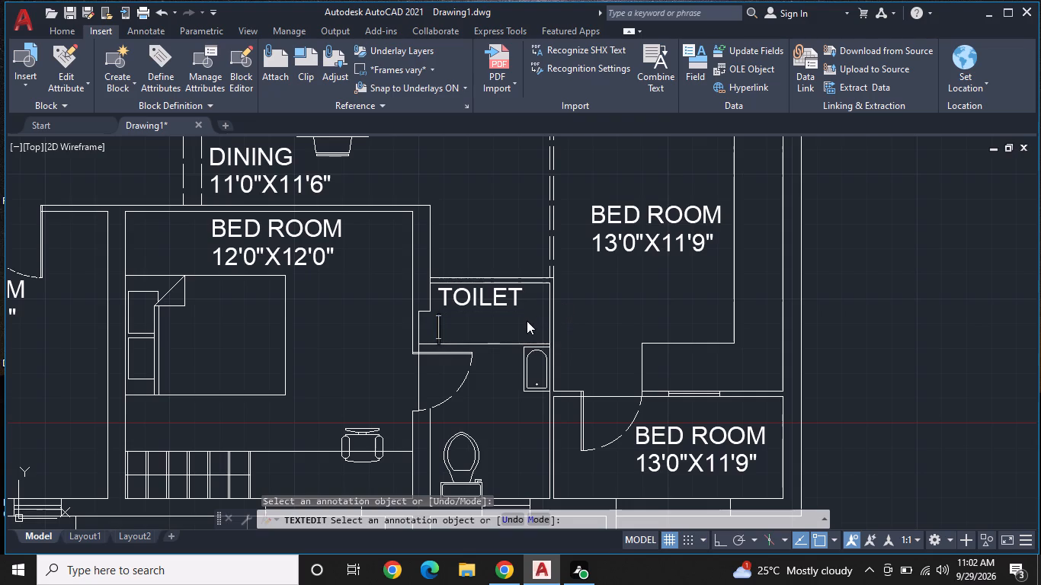
pyautogui.write('5\'0"')
pyautogui.press('x')
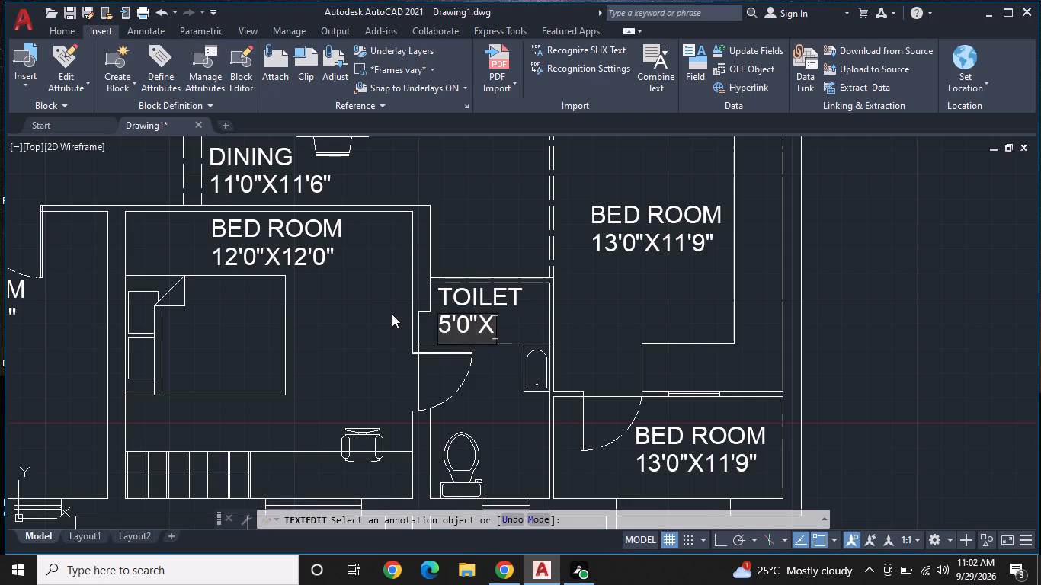
pyautogui.press('9')
pyautogui.write('\'0"')
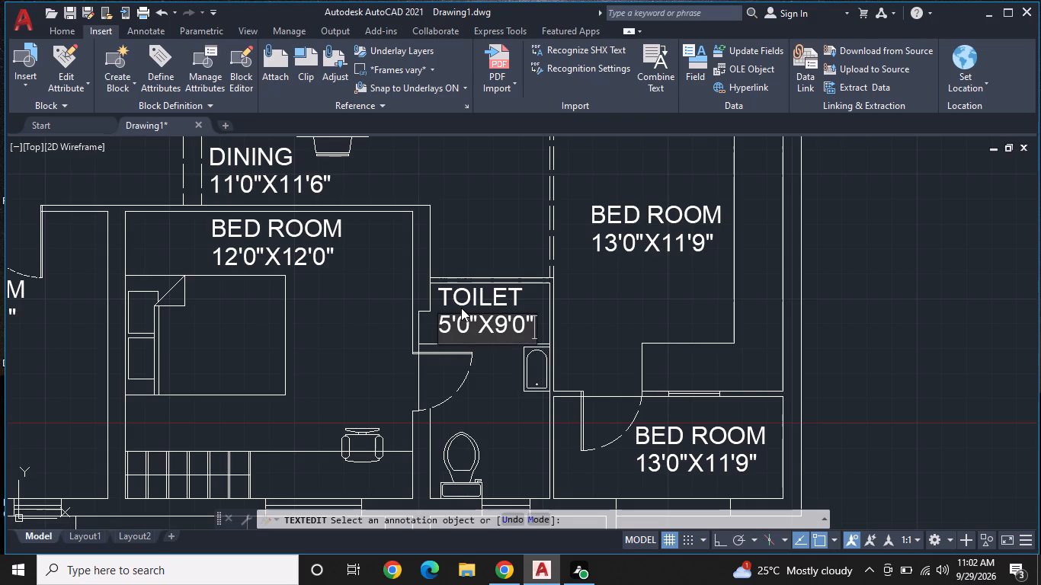
pyautogui.press('Return')
pyautogui.press('Return')
# Change the name line of the BED ROOM label in the room south of the drawing room to KITCHEN.
pyautogui.moveTo(673, 248); pyautogui.dragTo(673, 250, button='middle')
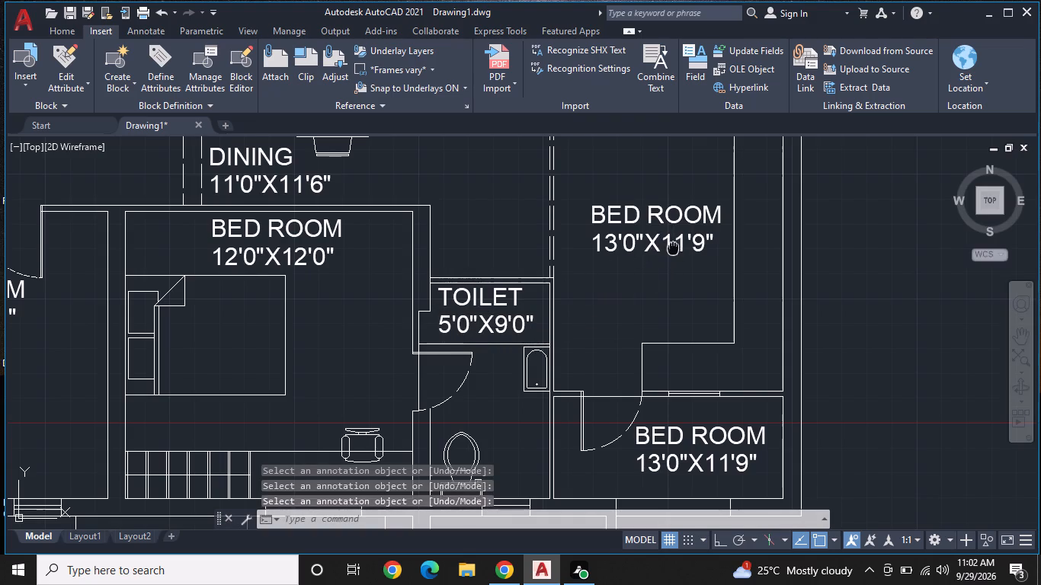
pyautogui.moveTo(673, 250); pyautogui.dragTo(553, 362, button='middle')
pyautogui.doubleClick(567, 334)
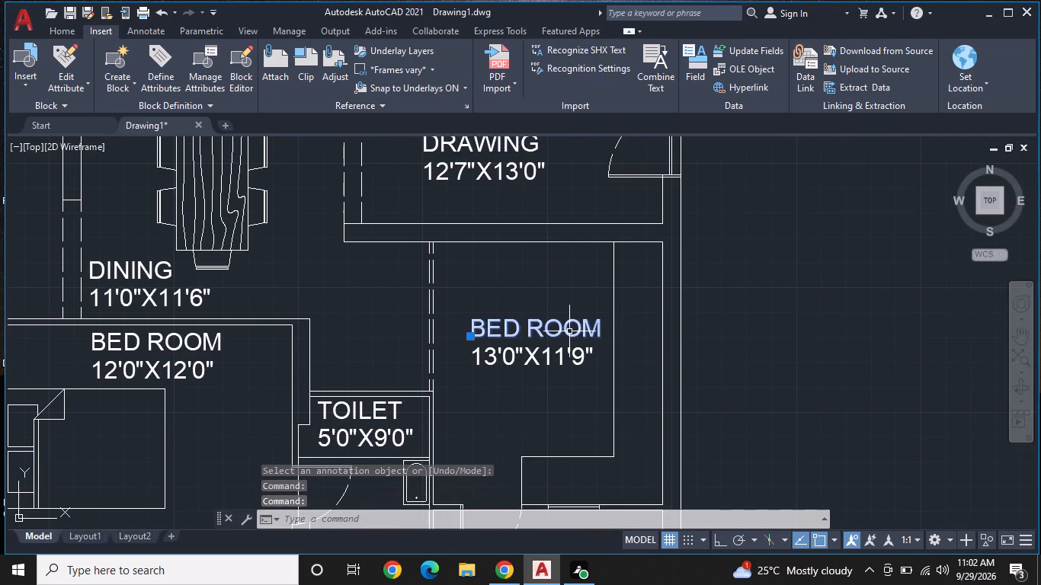
pyautogui.click(579, 326)
pyautogui.click(579, 326)
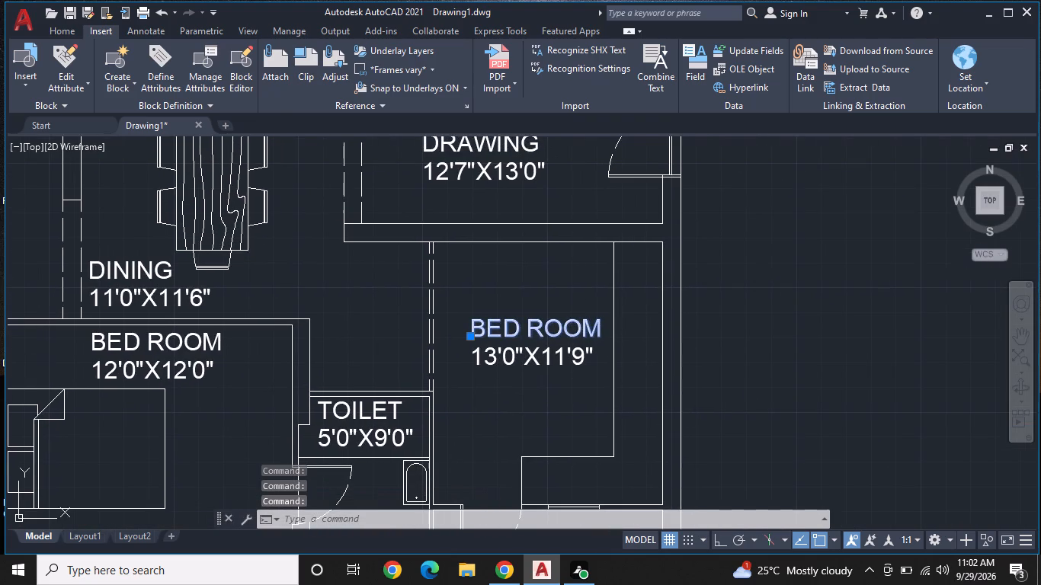
pyautogui.doubleClick(579, 326)
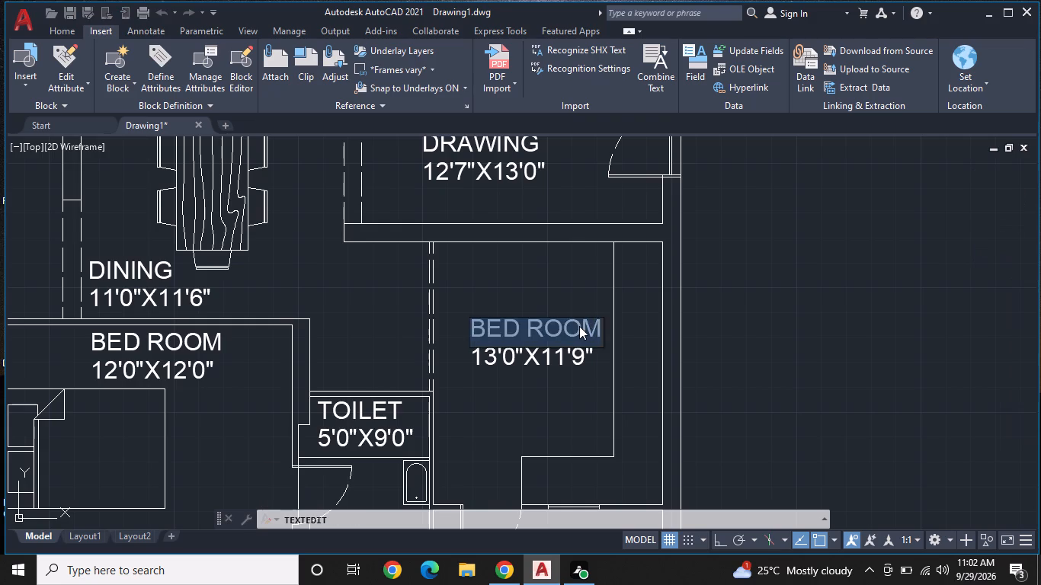
pyautogui.press('BackSpace')
pyautogui.write('KITCHEN')
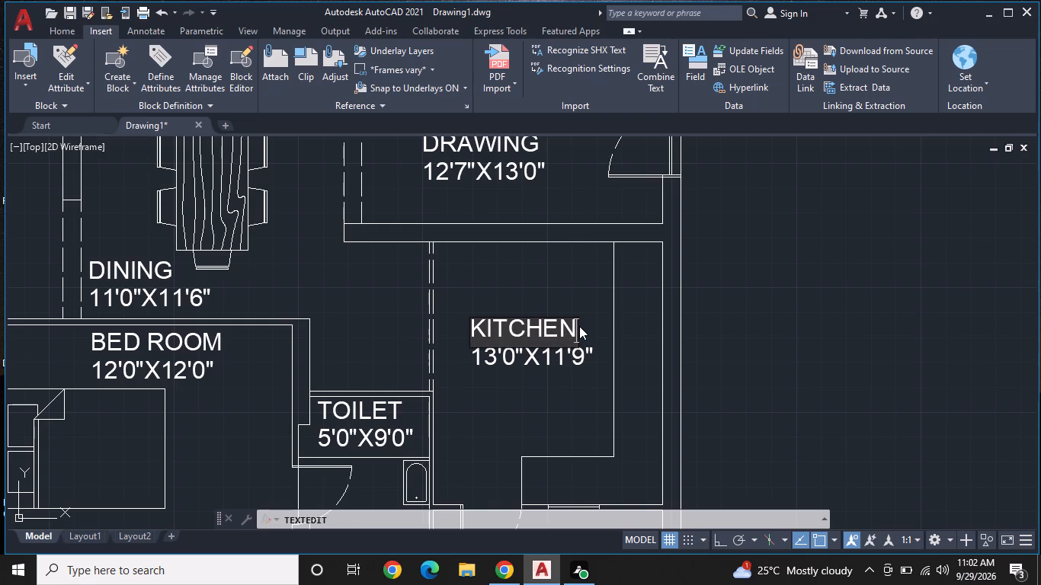
# Set the size line under the KITCHEN label to 9'7"X11'0" and finish the text editing.
pyautogui.click(569, 351)
pyautogui.click(570, 356)
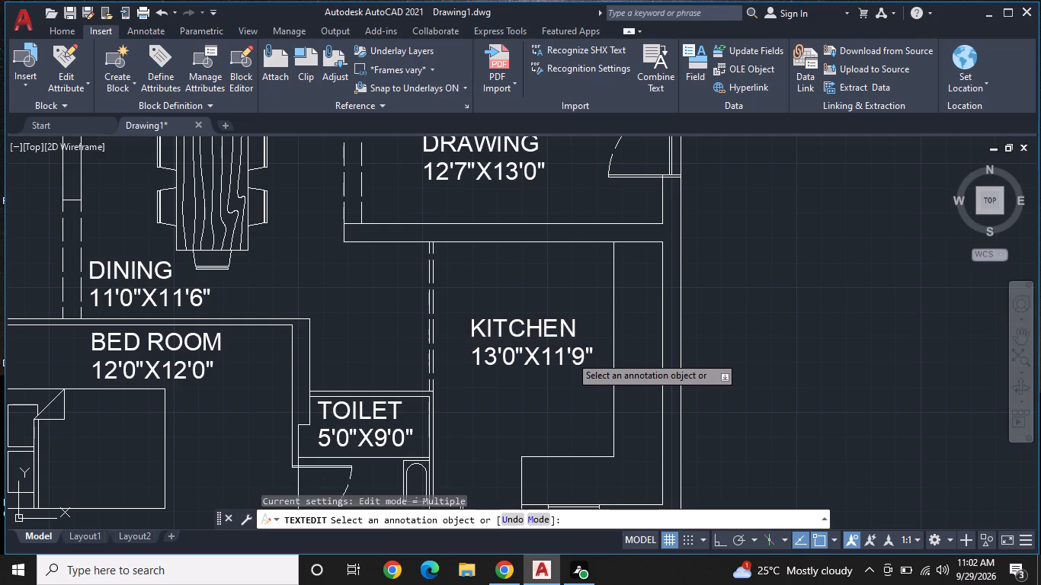
pyautogui.press('BackSpace')
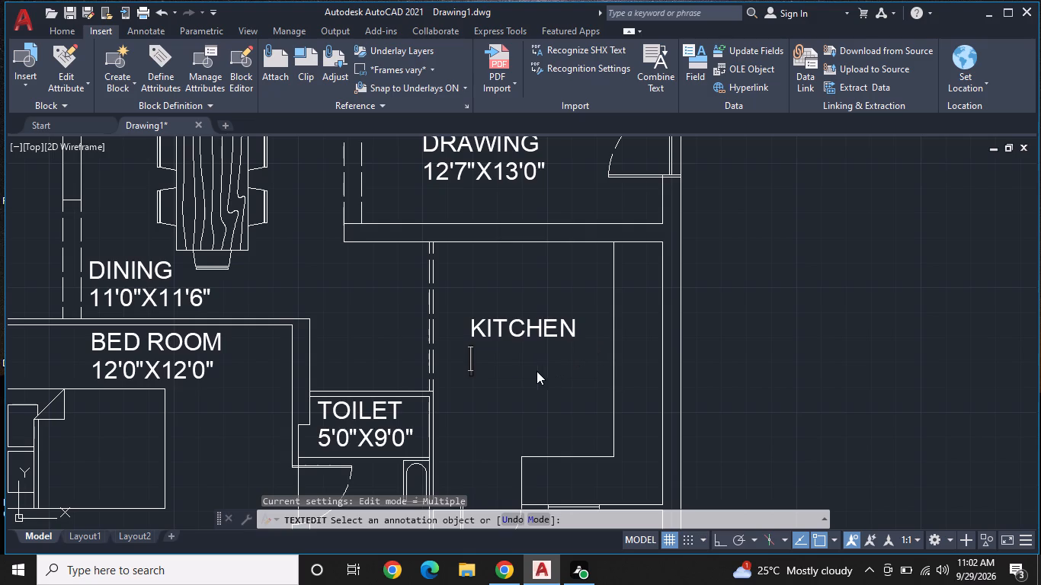
pyautogui.press('9')
pyautogui.press("'")
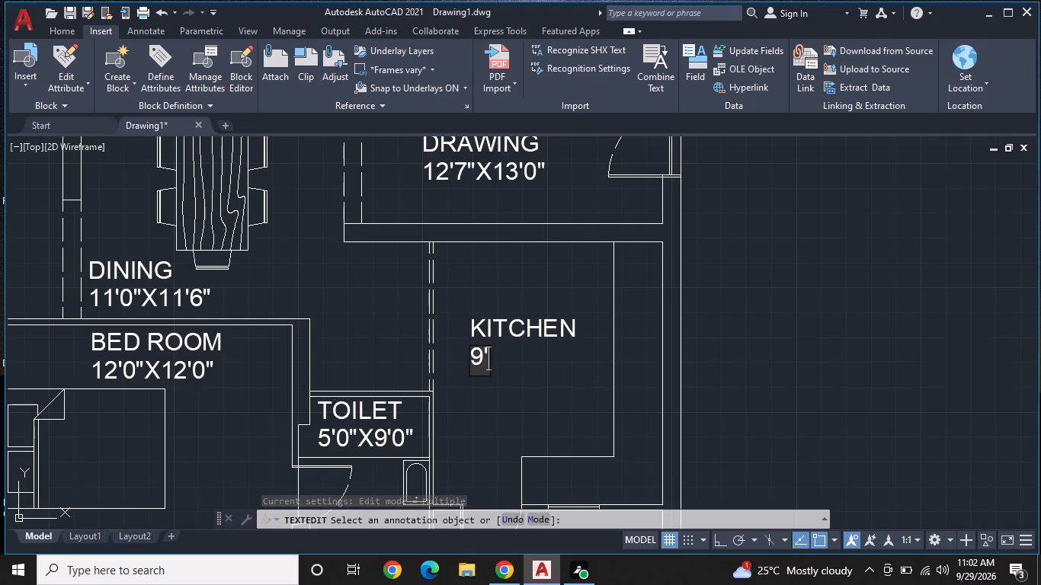
pyautogui.write('7"X')
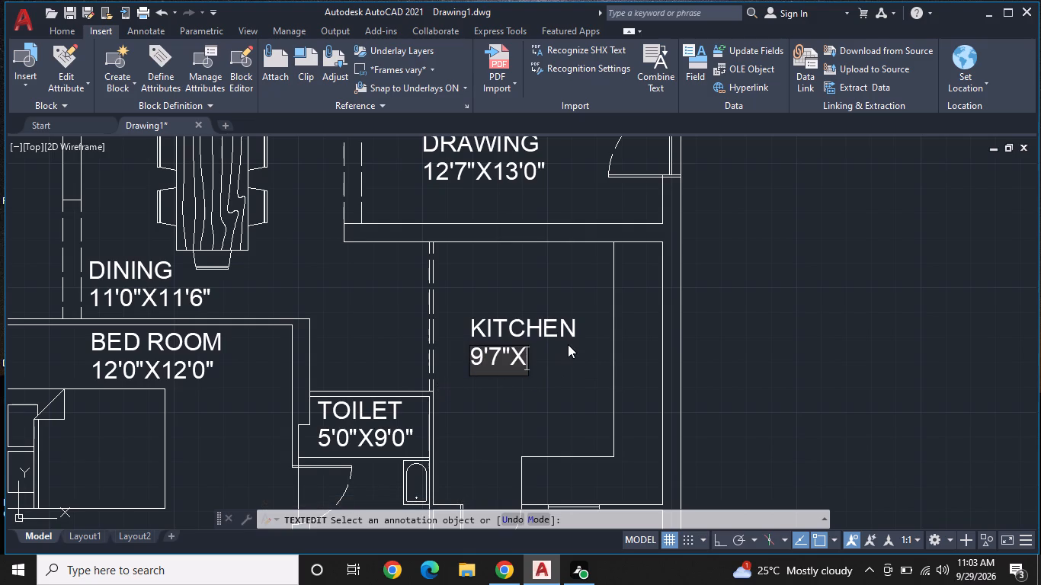
pyautogui.write('11')
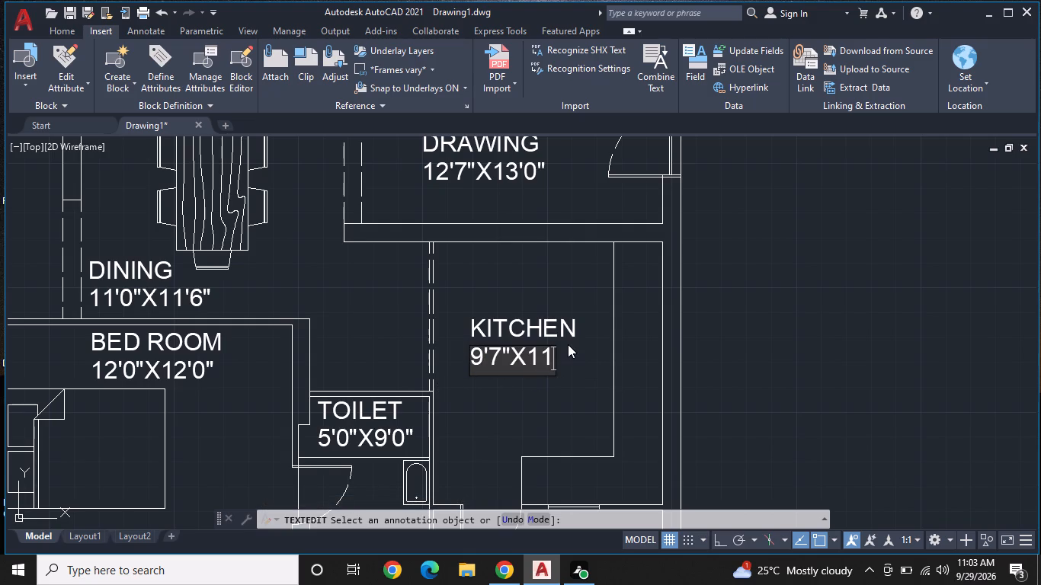
pyautogui.write('\'0"')
pyautogui.press('Return')
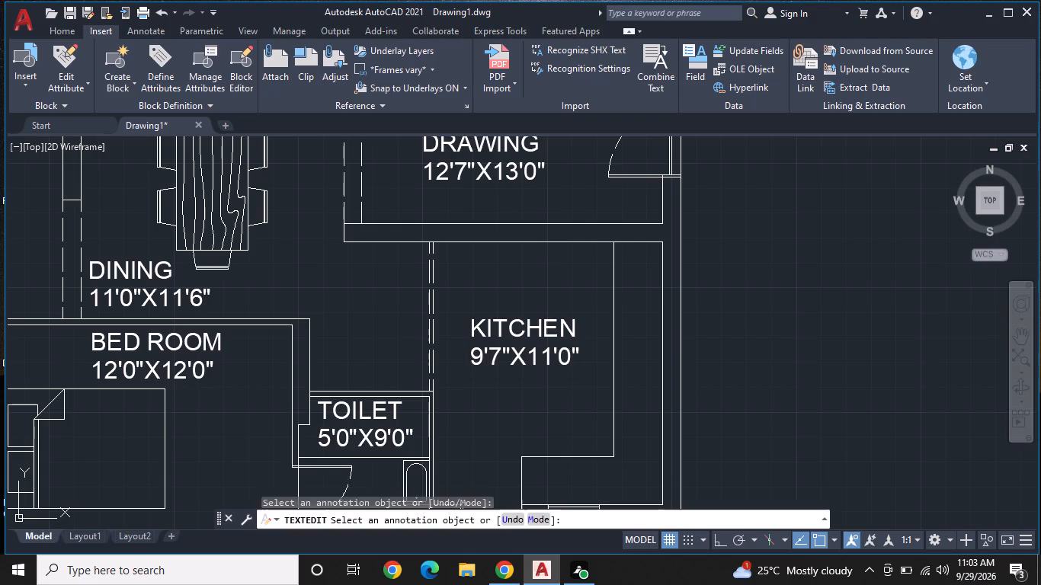
pyautogui.press('Return')
# Change the name line of the BED ROOM label in the narrow room south of the kitchen to 4'9"WIDE.
pyautogui.moveTo(531, 413); pyautogui.dragTo(566, 257, button='middle')
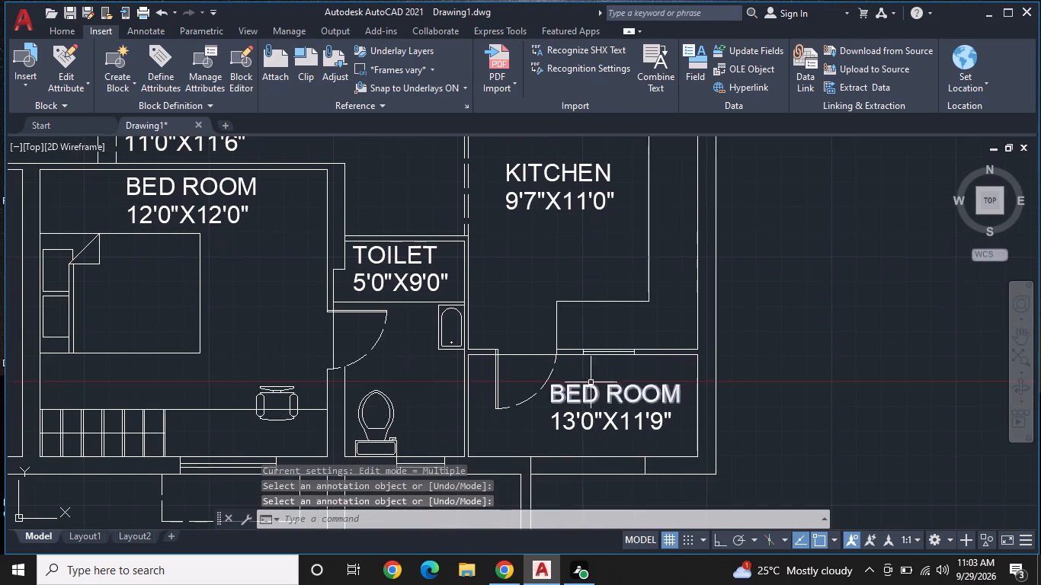
pyautogui.doubleClick(617, 387)
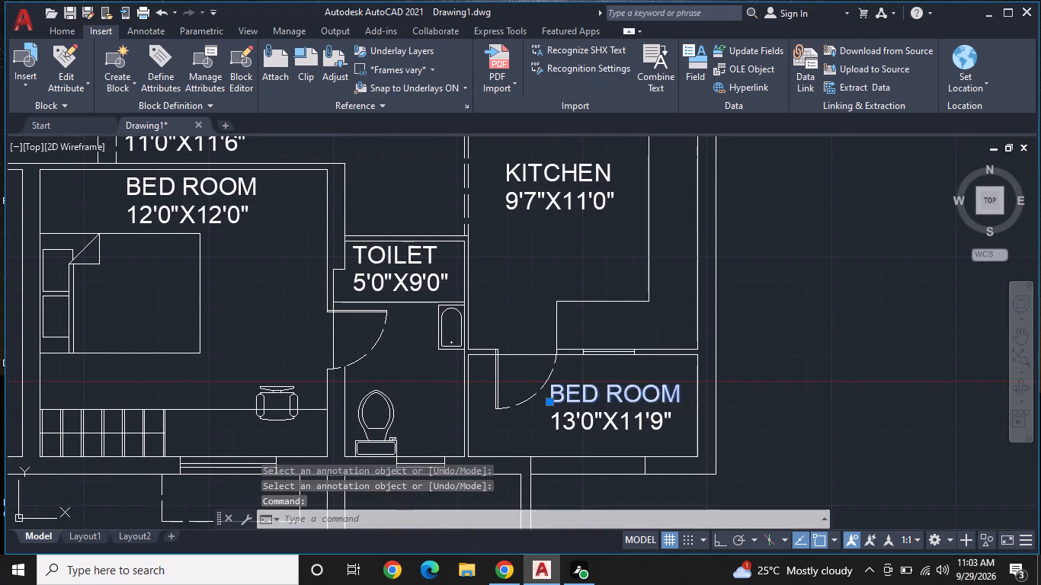
pyautogui.press('BackSpace')
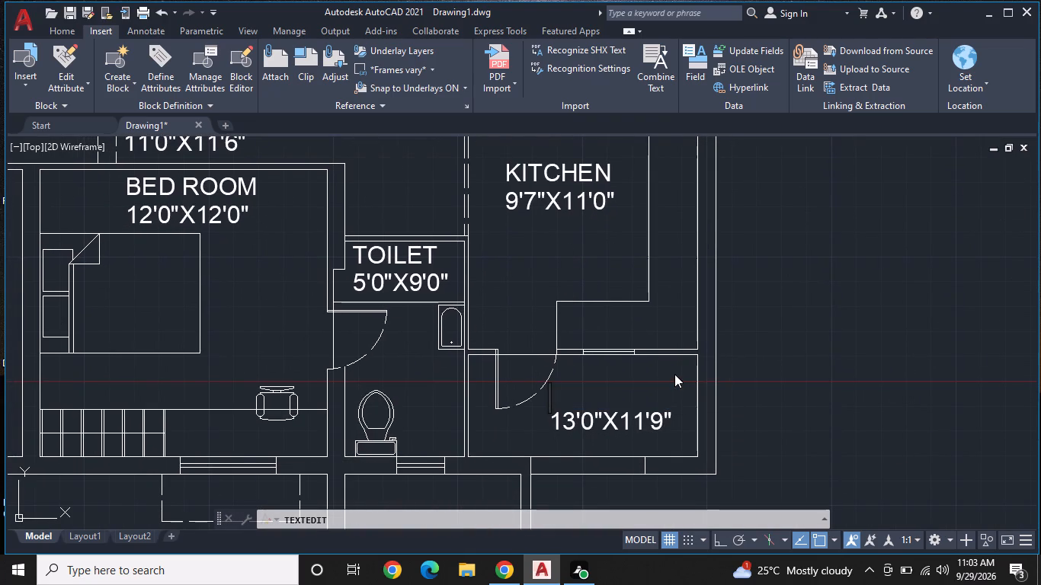
pyautogui.press('4')
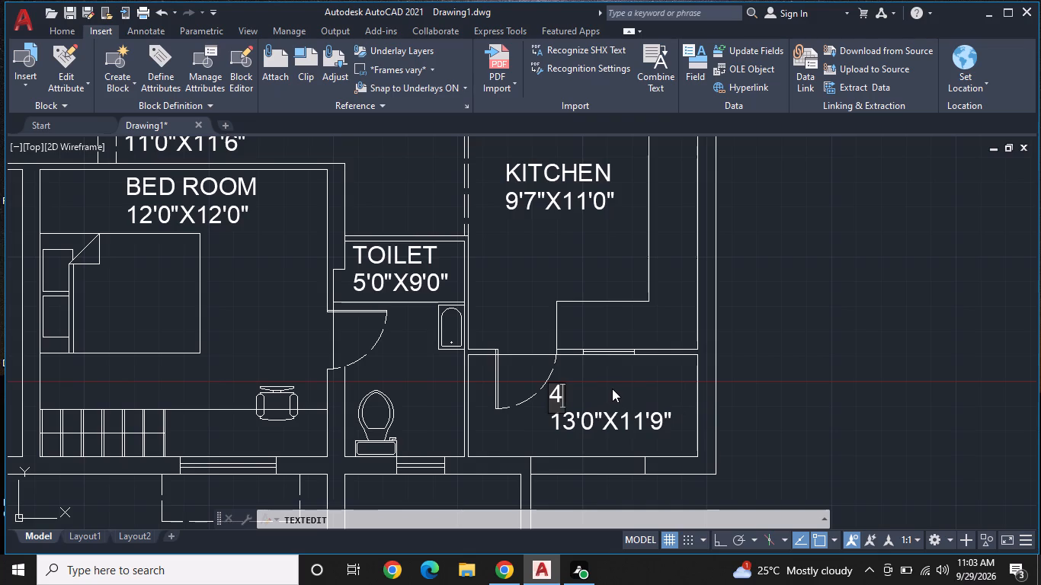
pyautogui.write("'9")
pyautogui.hotkey('shift', '"')
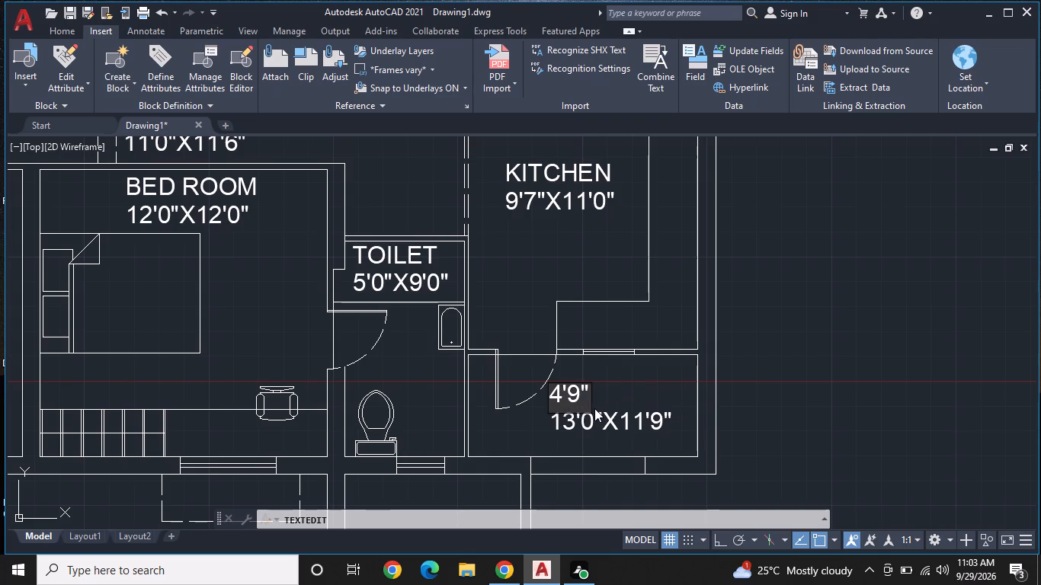
pyautogui.write('WIDE')
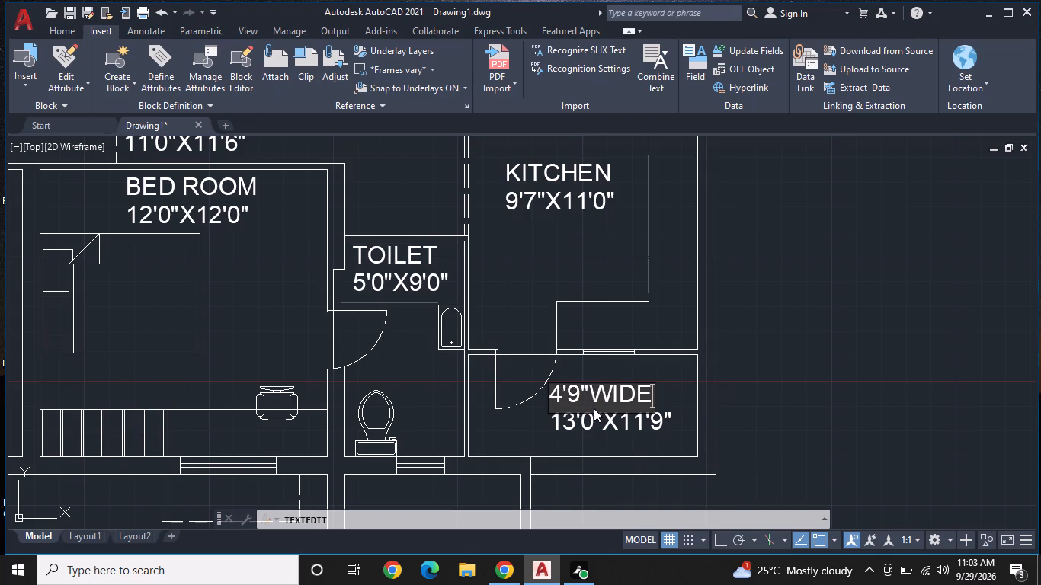
pyautogui.click(620, 412)
# Replace the size line under the 4'9"WIDE text with UTILITY.
pyautogui.click(623, 419)
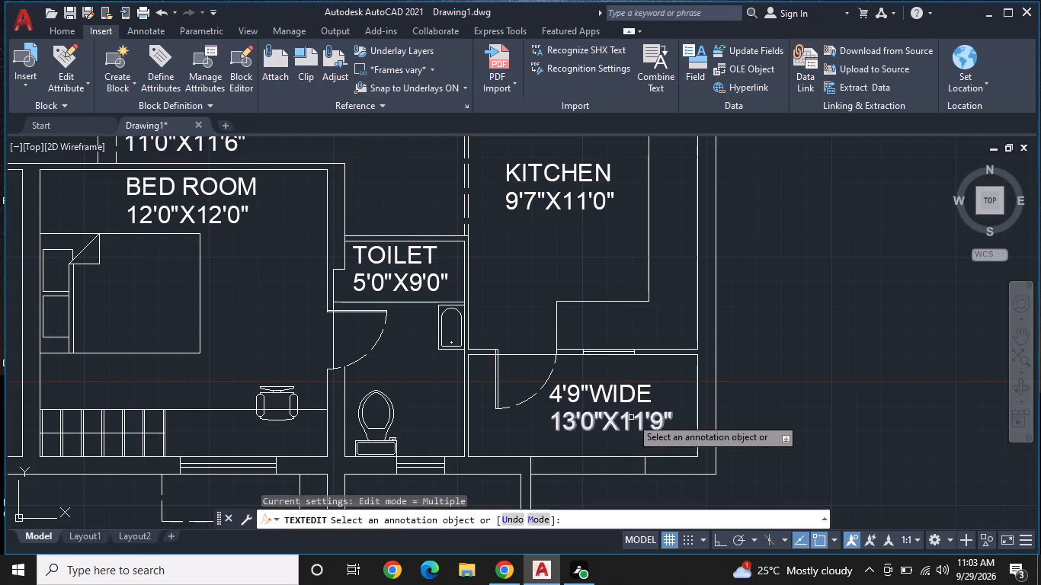
pyautogui.click(655, 419)
pyautogui.press('BackSpace')
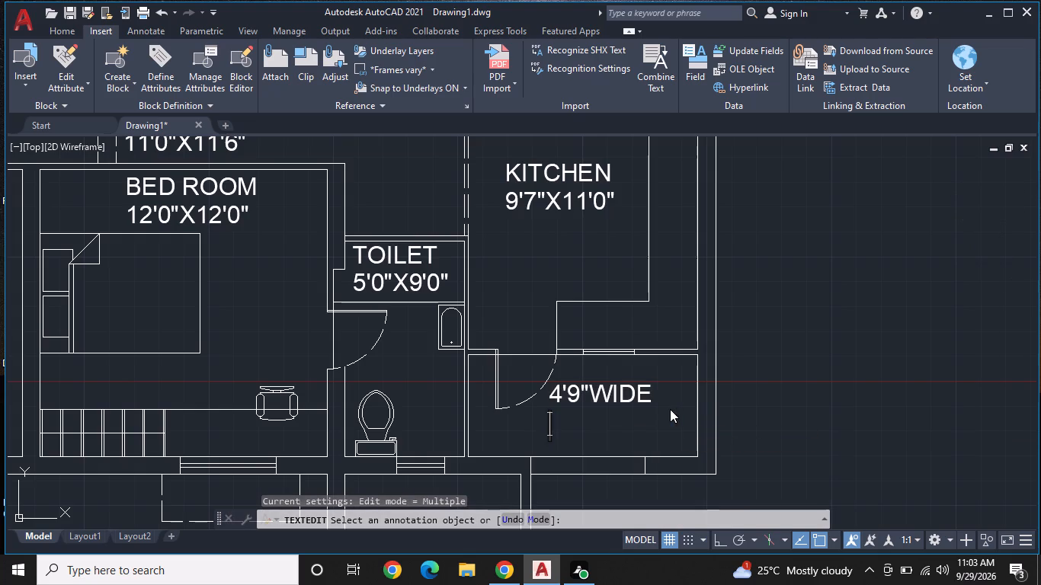
pyautogui.write('UTILITY')
pyautogui.press('Return')
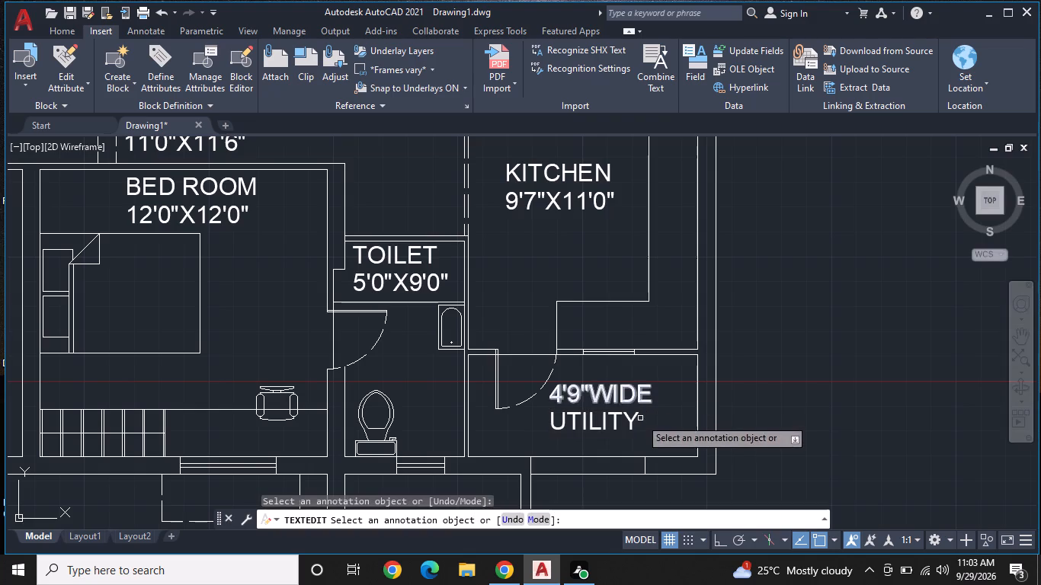
# Set the size line of the BED ROOM label in the southwest bedroom to 15'7"X12'0".
pyautogui.moveTo(643, 424); pyautogui.dragTo(735, 350, button='middle')
pyautogui.moveTo(511, 316); pyautogui.dragTo(745, 381, button='middle')
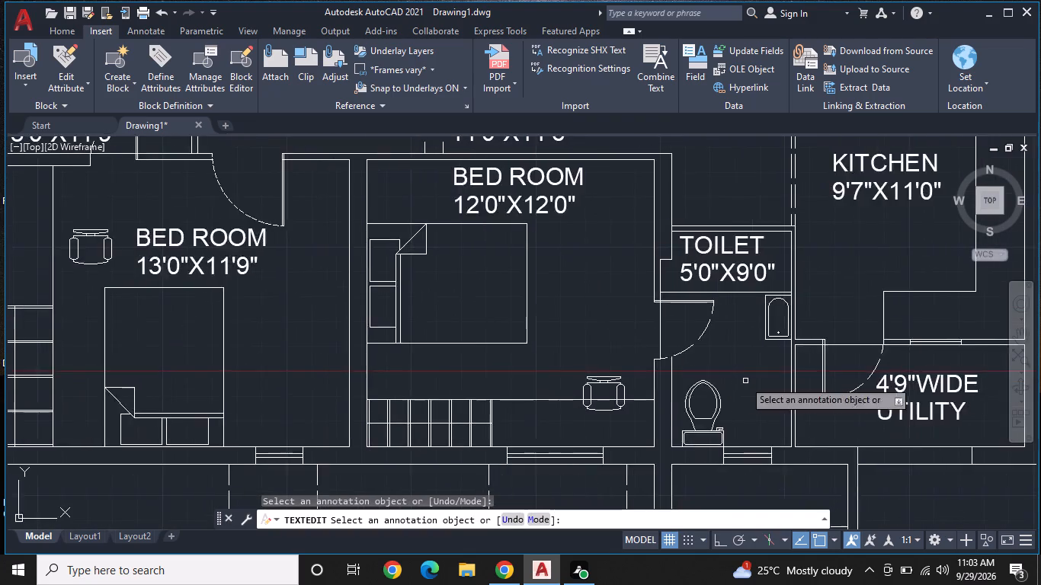
pyautogui.scroll(-1, 649, 379)
pyautogui.moveTo(500, 363); pyautogui.dragTo(639, 375, button='middle')
pyautogui.scroll(1, 559, 331)
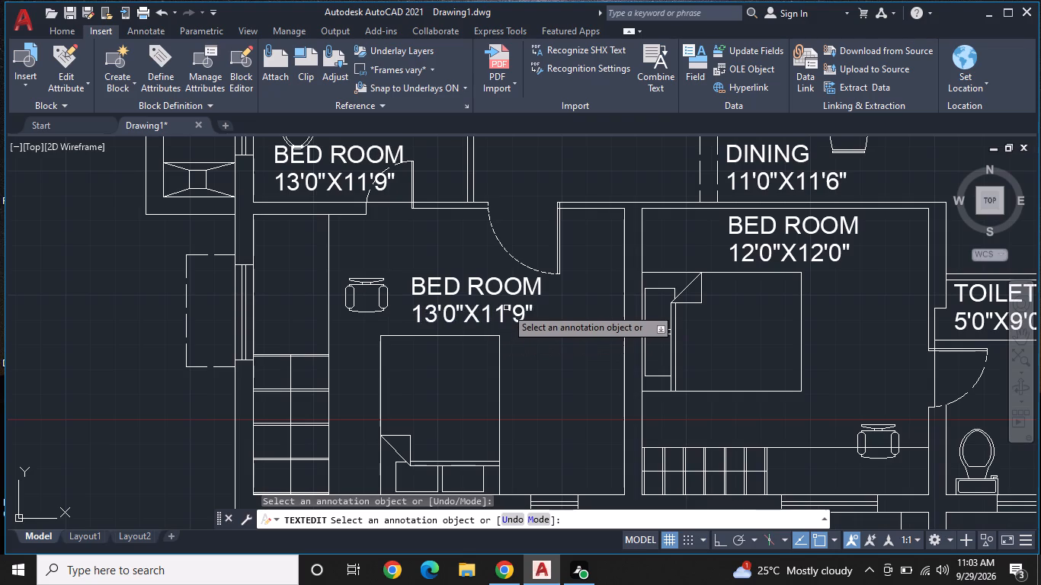
pyautogui.click(503, 310)
pyautogui.press('BackSpace')
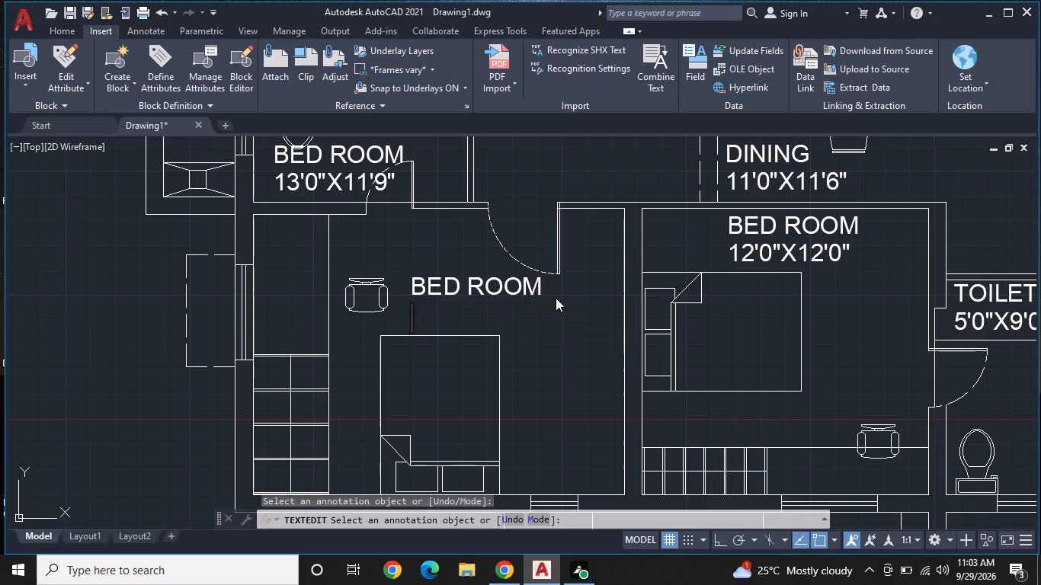
pyautogui.press('1')
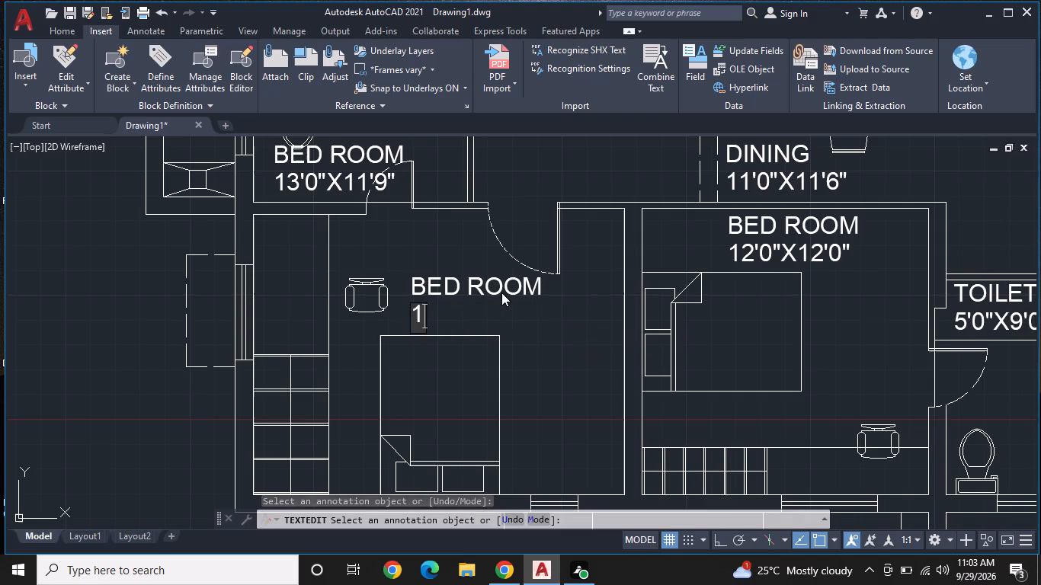
pyautogui.press('5')
pyautogui.write('\'7"X')
pyautogui.write('12')
pyautogui.press("'")
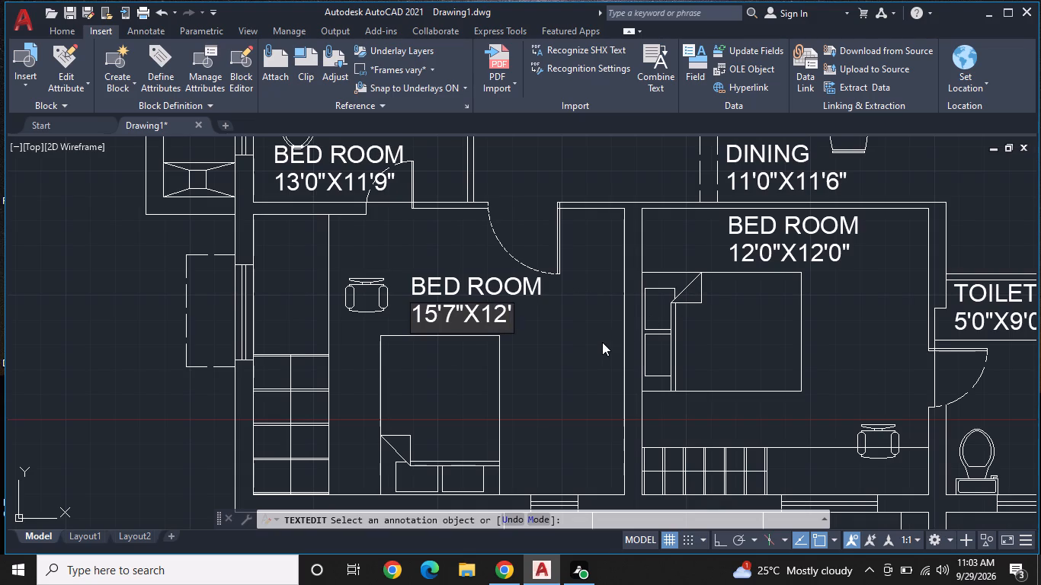
pyautogui.write('0"')
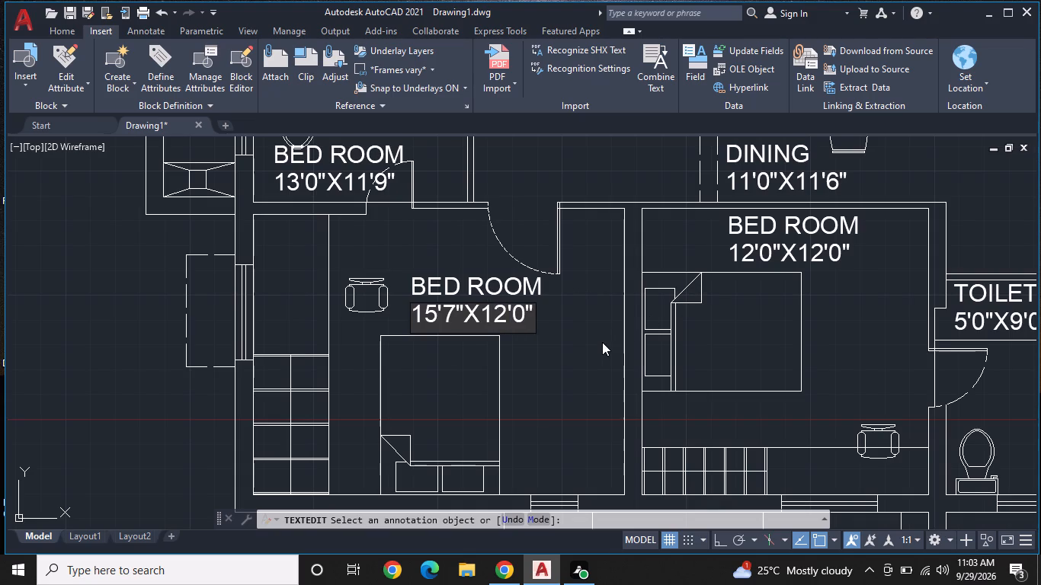
pyautogui.press('Return')
# Change the name line of the BED ROOM label in the bathroom north of the 15'7"X12'0" bedroom to TOILET.
pyautogui.scroll(1, 456, 251)
pyautogui.moveTo(456, 251); pyautogui.dragTo(514, 349, button='middle')
pyautogui.scroll(-1, 392, 225)
pyautogui.click(386, 210)
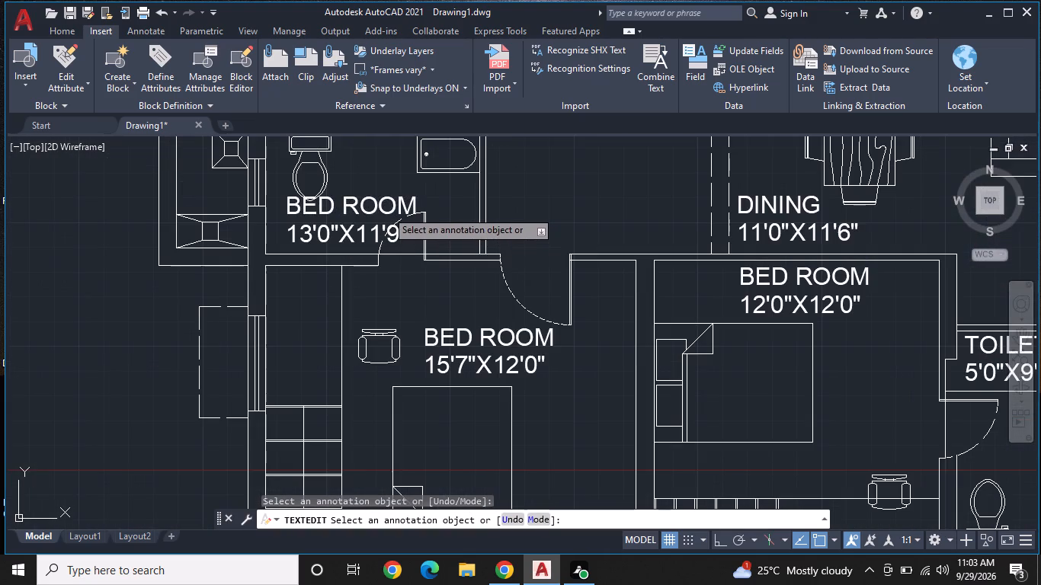
pyautogui.press('BackSpace')
pyautogui.write('TOILET')
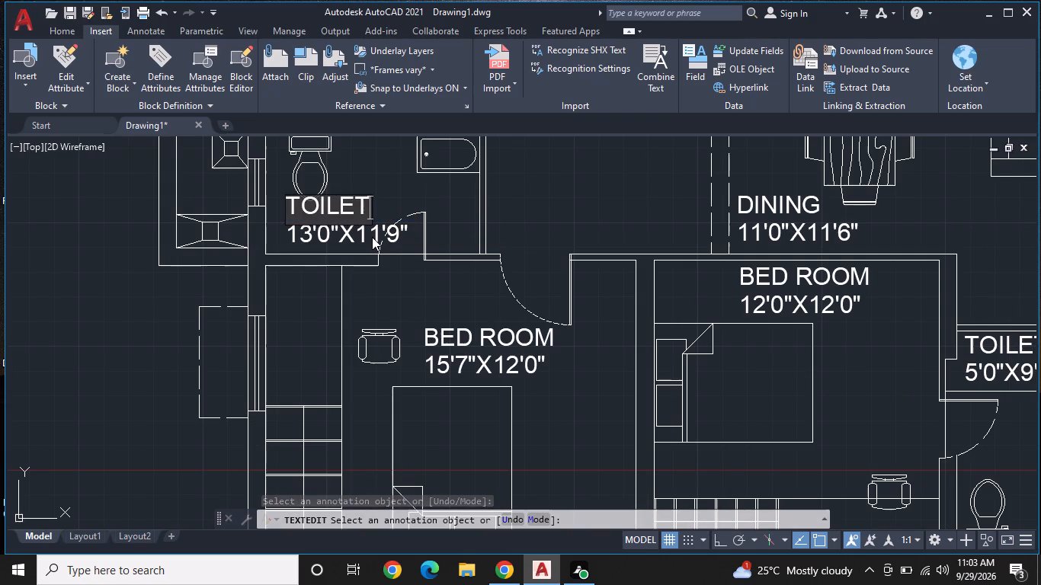
pyautogui.click(372, 233)
# Set the size line under that TOILET label to 9'0"X5'0" and finish the text editing.
pyautogui.click(376, 229)
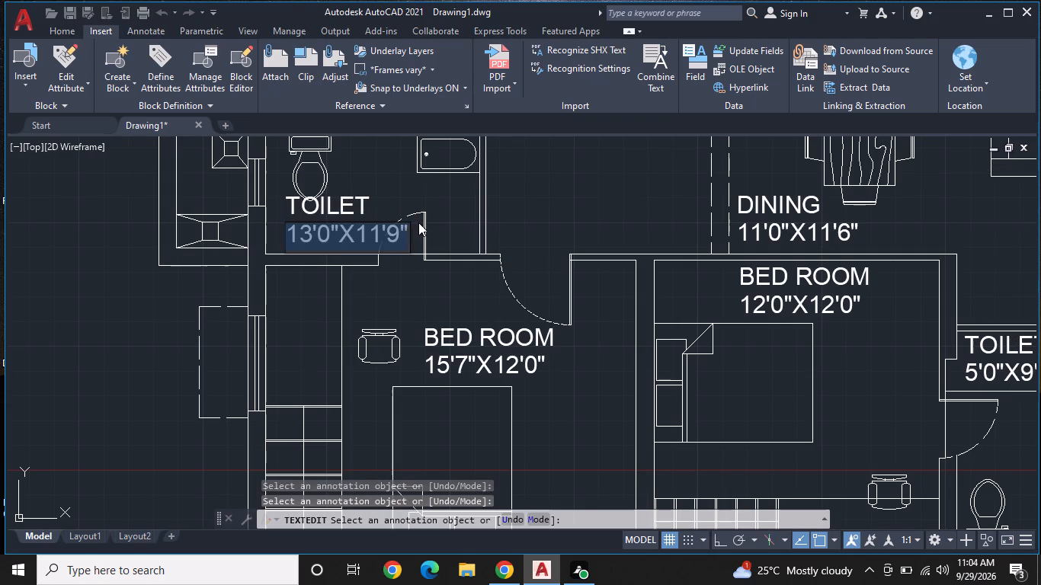
pyautogui.press('BackSpace')
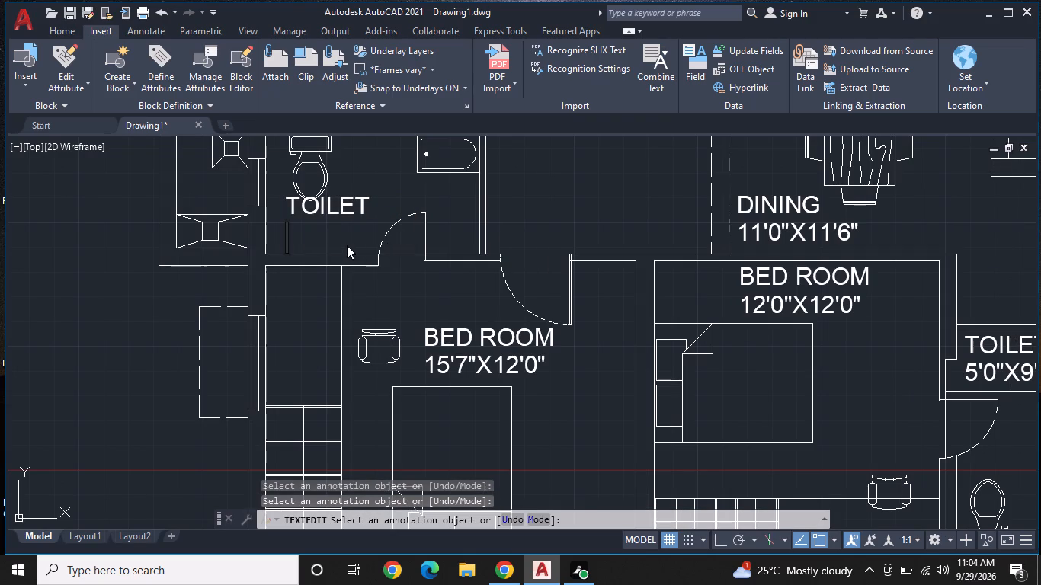
pyautogui.write('9\'0"X')
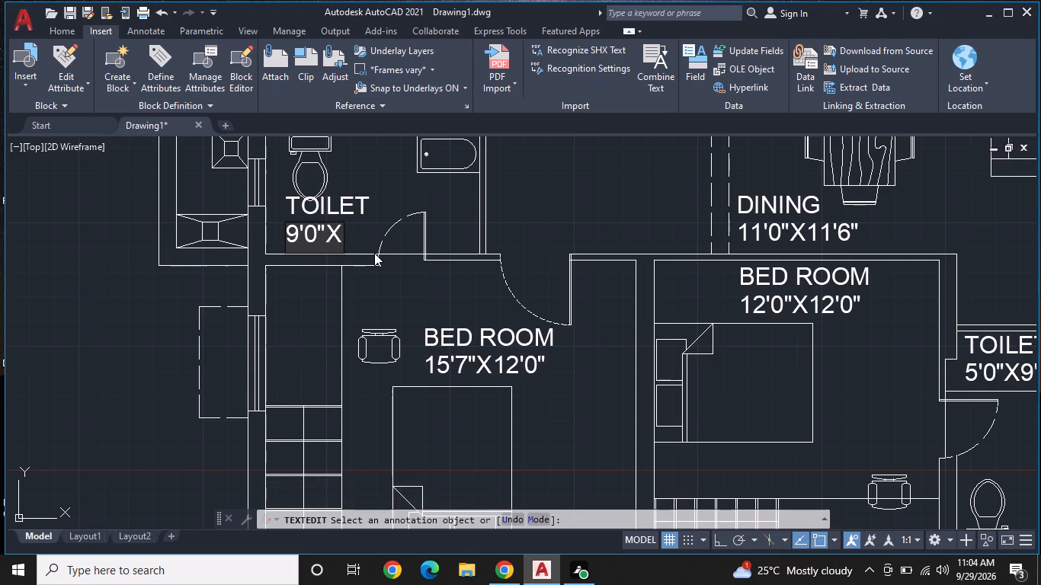
pyautogui.press('5')
pyautogui.write('\'0"')
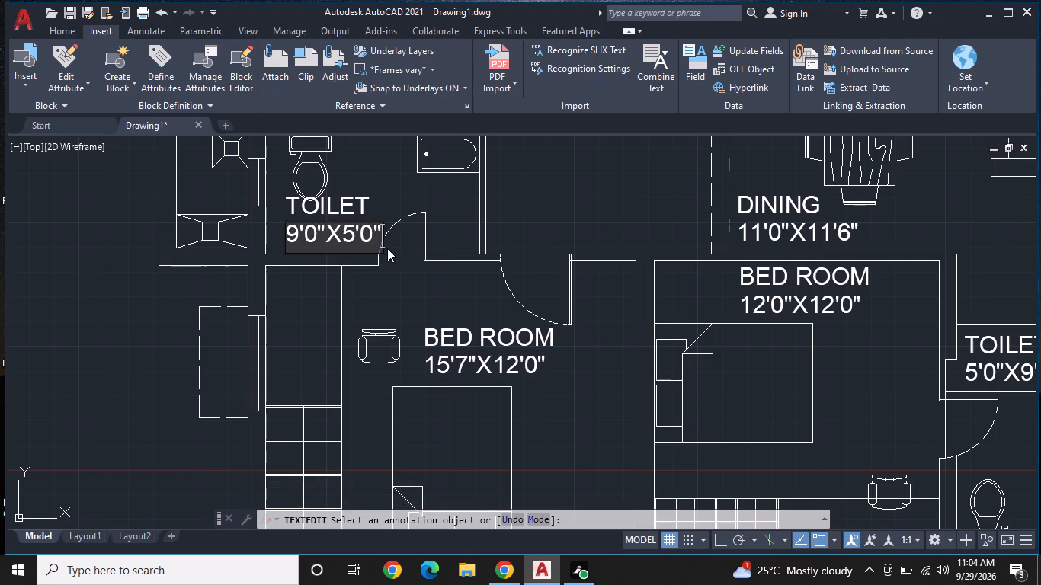
pyautogui.press('Return')
pyautogui.press('Return')
# Review the room names and sizes across the whole floor plan, including the label position in the western toilet.
pyautogui.moveTo(401, 241); pyautogui.dragTo(406, 307, button='middle')
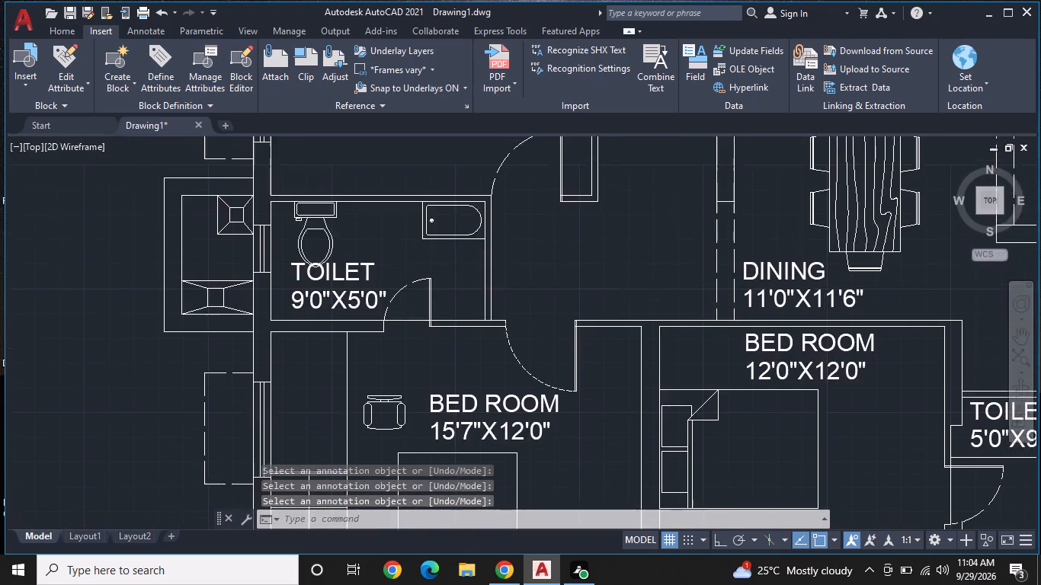
pyautogui.scroll(-1, 404, 309)
pyautogui.moveTo(478, 273); pyautogui.dragTo(398, 333, button='middle')
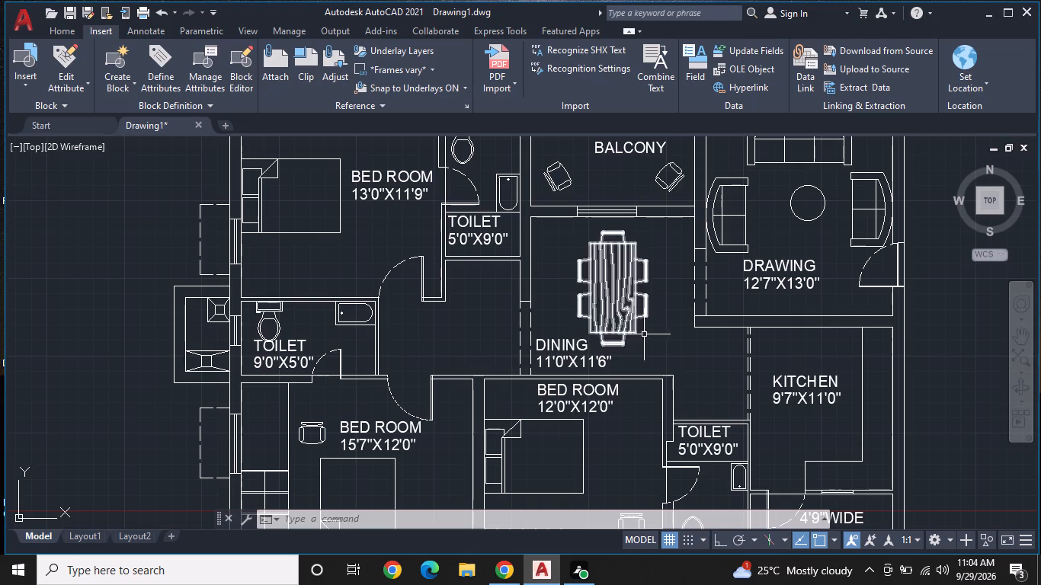
pyautogui.moveTo(721, 355); pyautogui.dragTo(687, 290, button='middle')
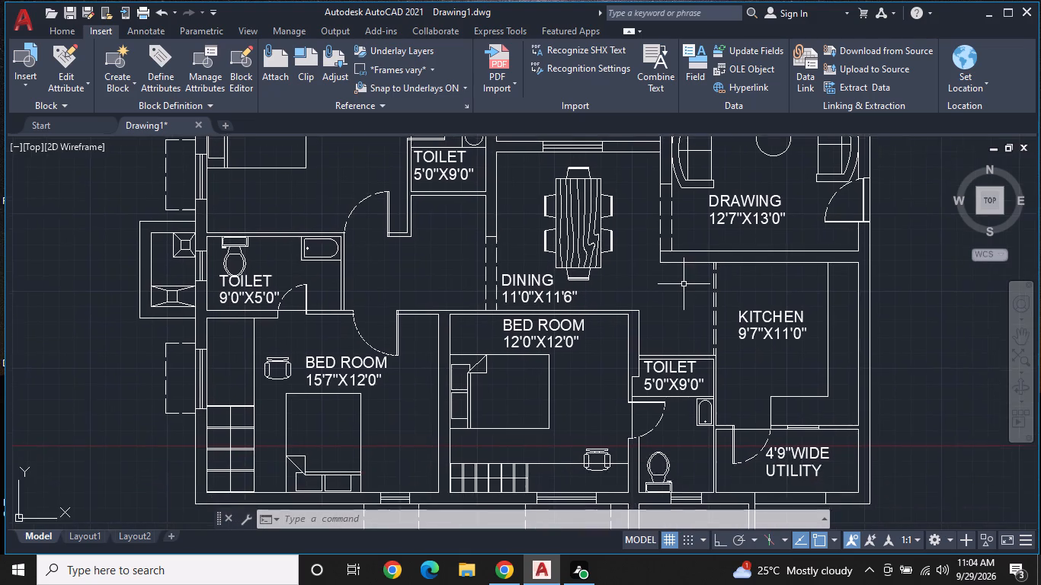
pyautogui.scroll(-1, 684, 284)
pyautogui.moveTo(674, 289); pyautogui.dragTo(629, 289, button='middle')
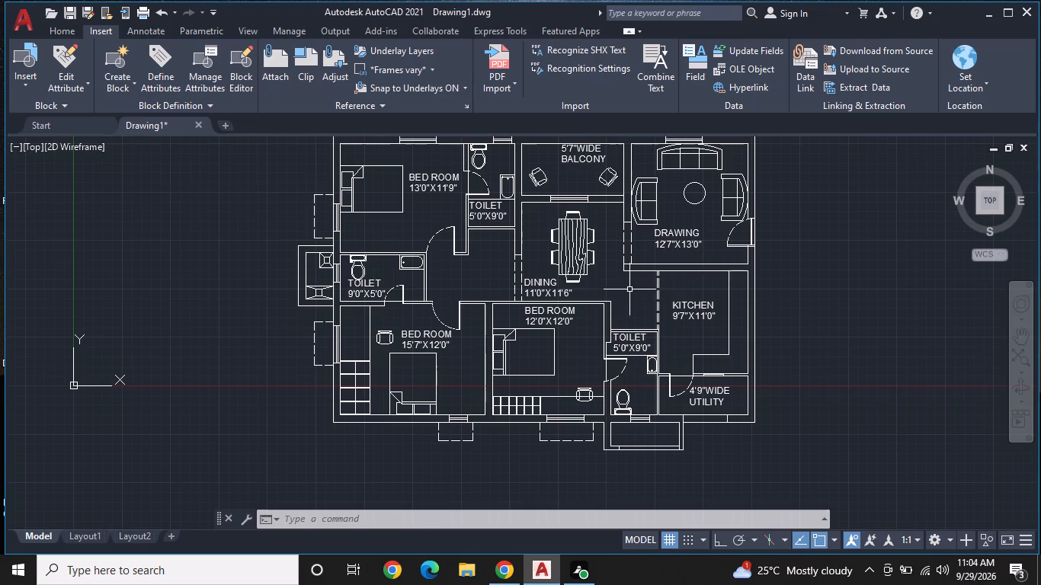
pyautogui.moveTo(613, 347); pyautogui.dragTo(672, 351, button='middle')
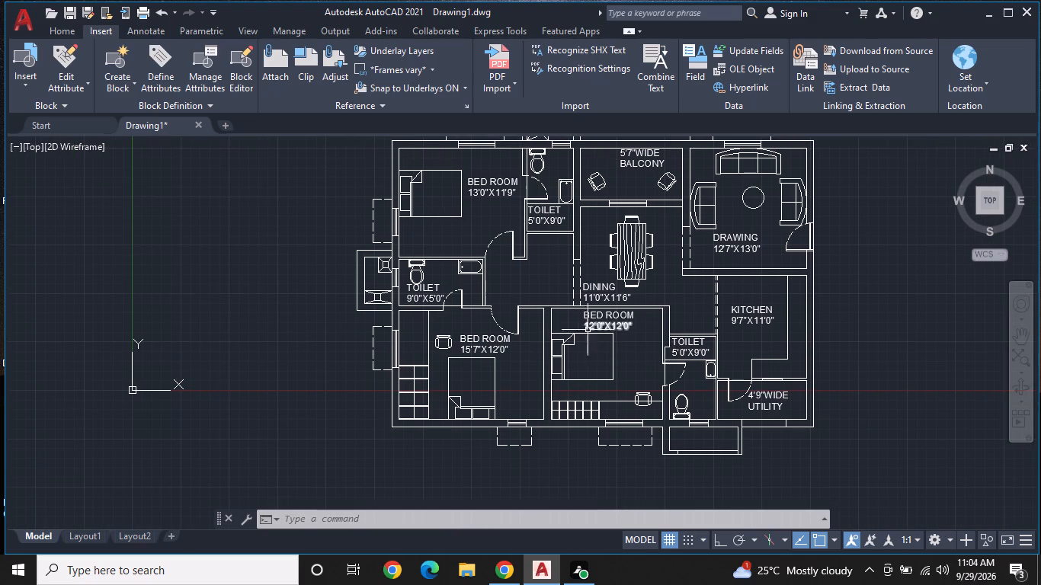
pyautogui.scroll(1, 579, 330)
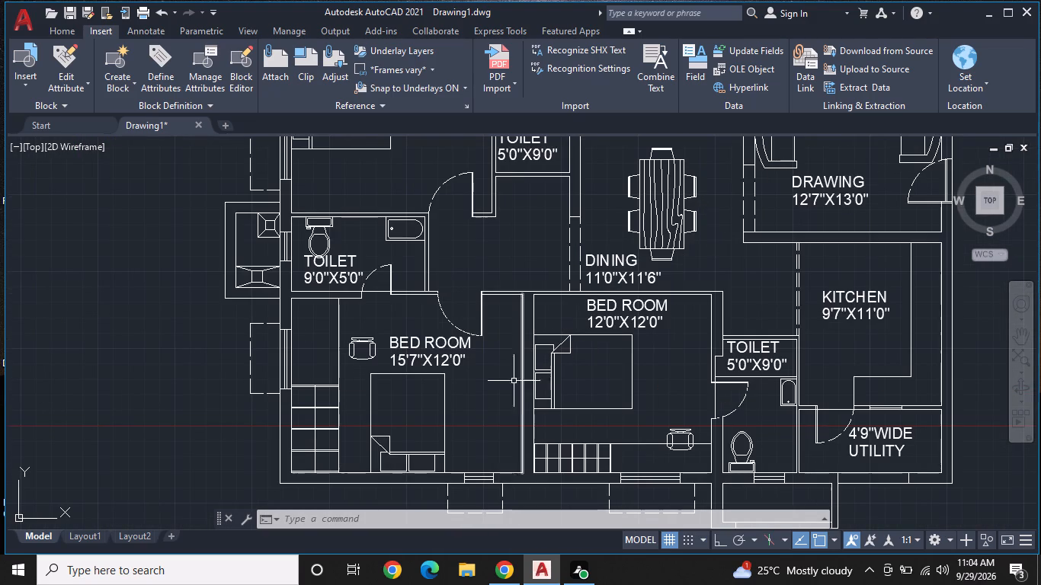
pyautogui.moveTo(514, 366); pyautogui.dragTo(543, 403, button='middle')
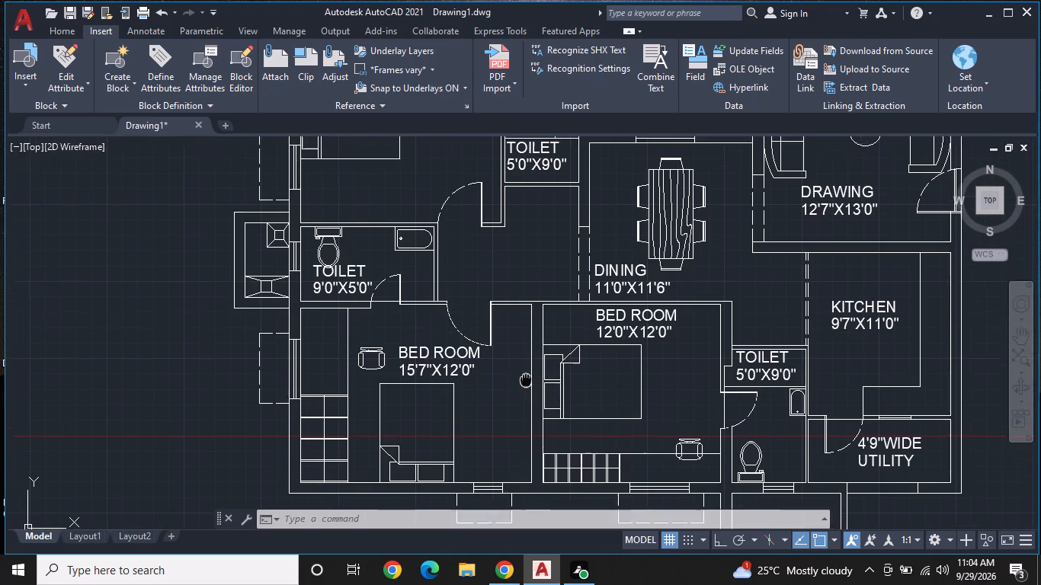
pyautogui.moveTo(543, 403); pyautogui.dragTo(547, 410, button='middle')
pyautogui.scroll(1, 532, 360)
pyautogui.moveTo(523, 321); pyautogui.dragTo(526, 390, button='middle')
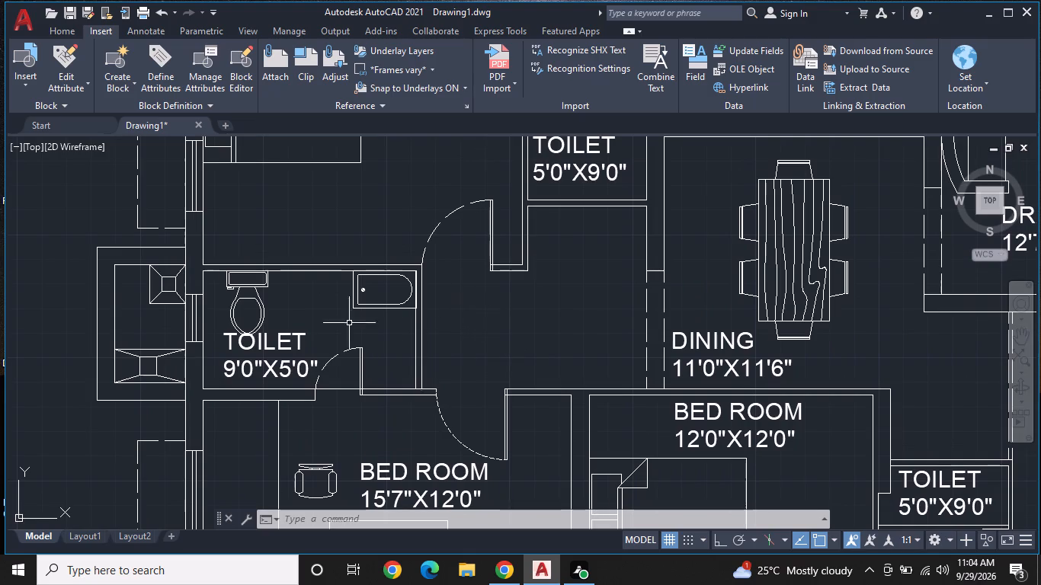
# Copy the TOILET name text from the western toilet into the open lobby area east of it.
pyautogui.click(278, 345)
pyautogui.rightClick(278, 345)
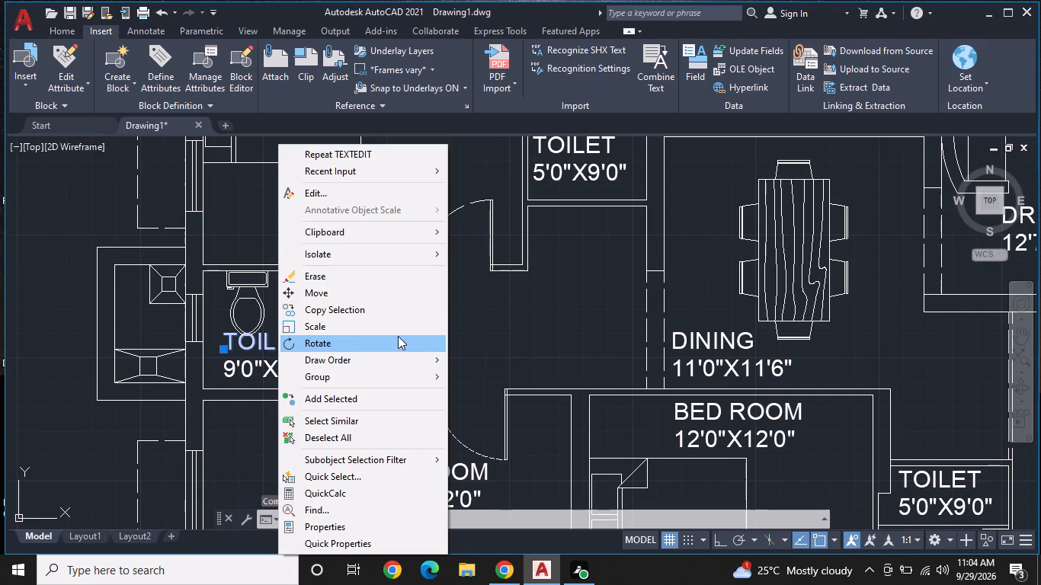
pyautogui.click(365, 308)
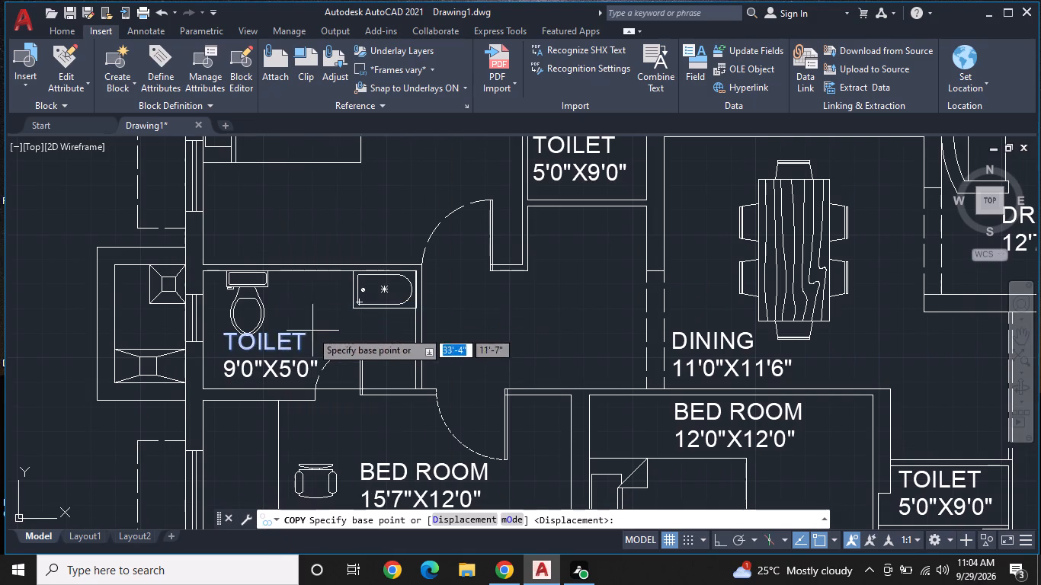
pyautogui.click(224, 350)
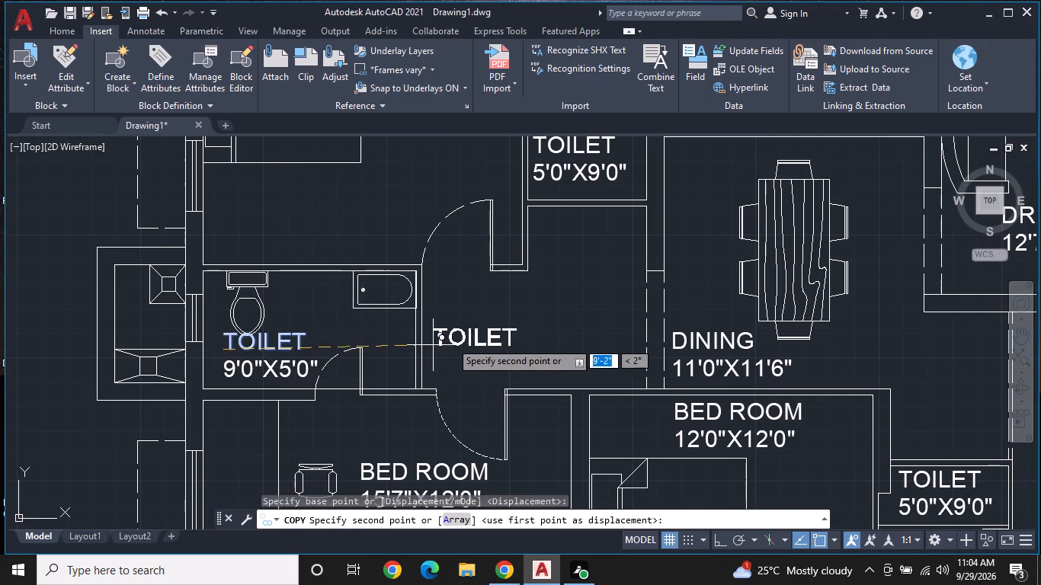
pyautogui.click(475, 322)
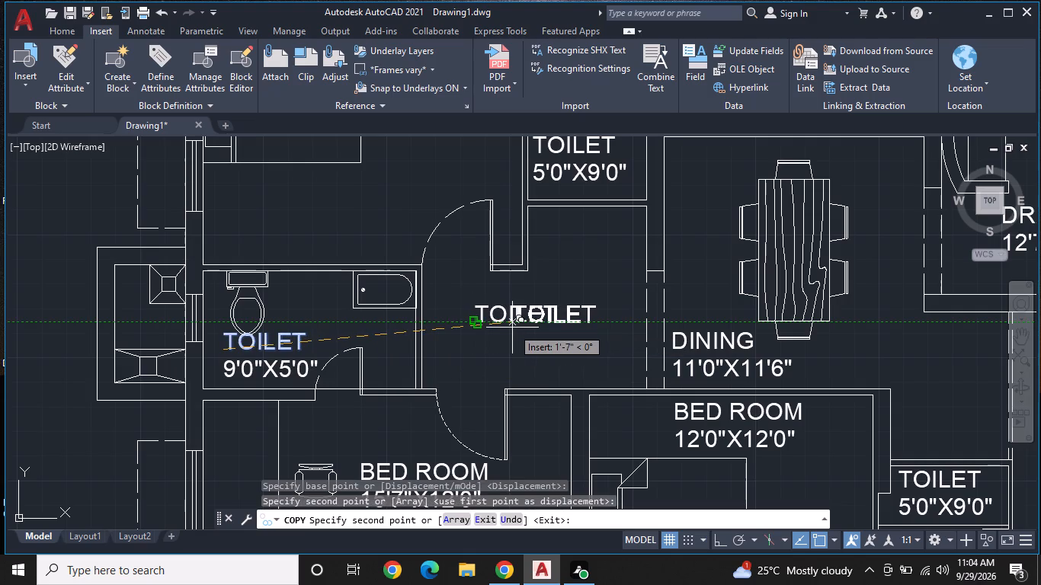
pyautogui.press('Escape')
# Change the copied TOILET text in the lobby to 5'0"WIDE LOBBY and finish the text editing.
pyautogui.click(533, 318)
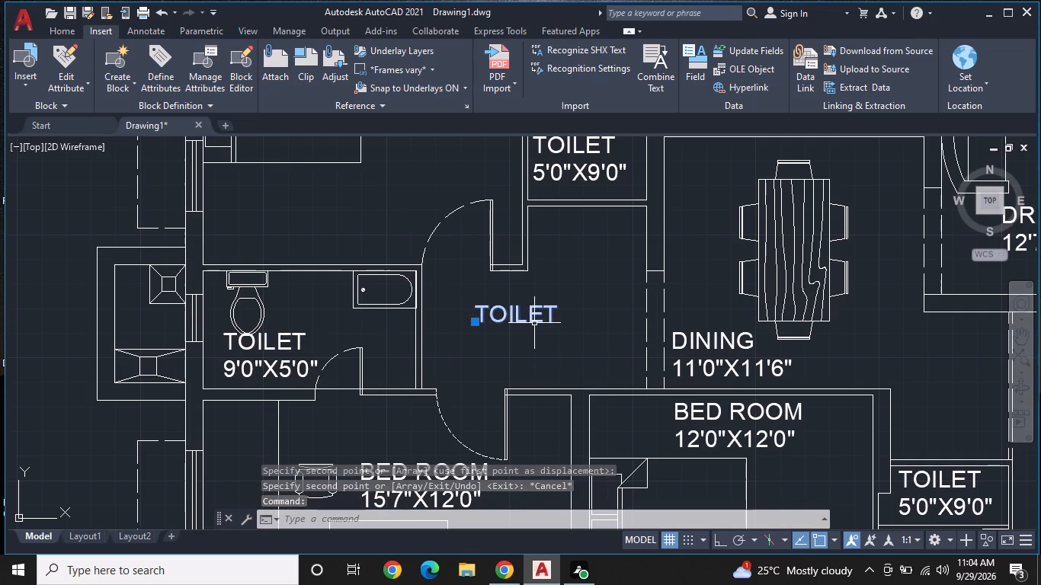
pyautogui.doubleClick(534, 324)
pyautogui.doubleClick(532, 309)
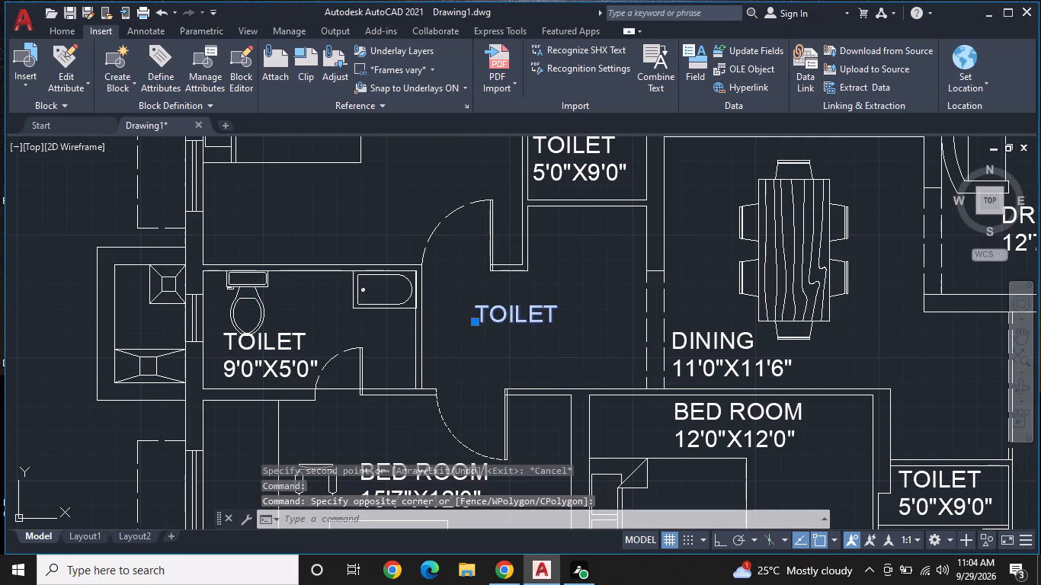
pyautogui.press('BackSpace')
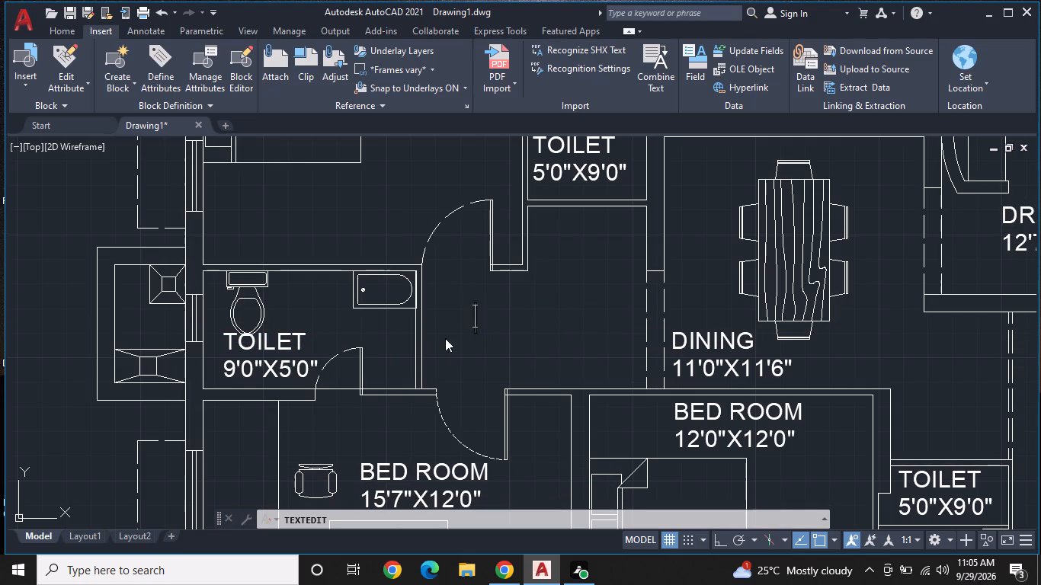
pyautogui.write('5\'0"')
pyautogui.write('WIDE')
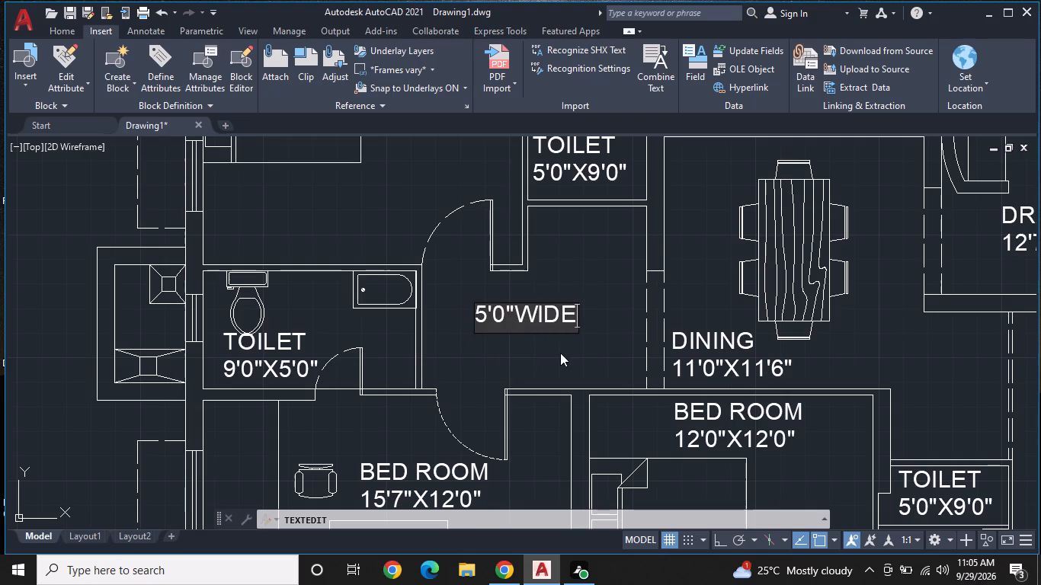
pyautogui.press('space')
pyautogui.write('LOBBY')
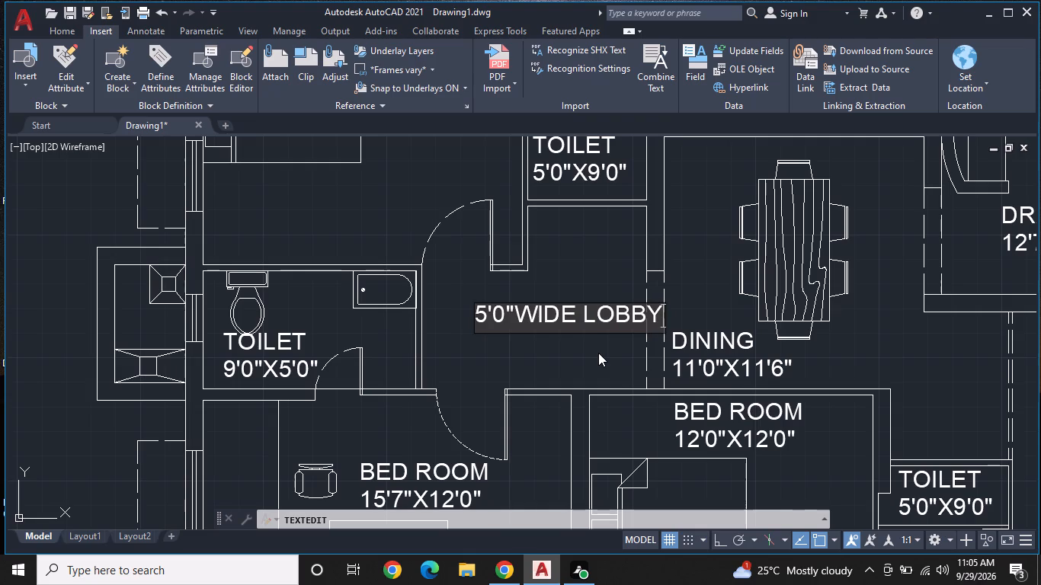
pyautogui.press('Return')
pyautogui.click(613, 310)
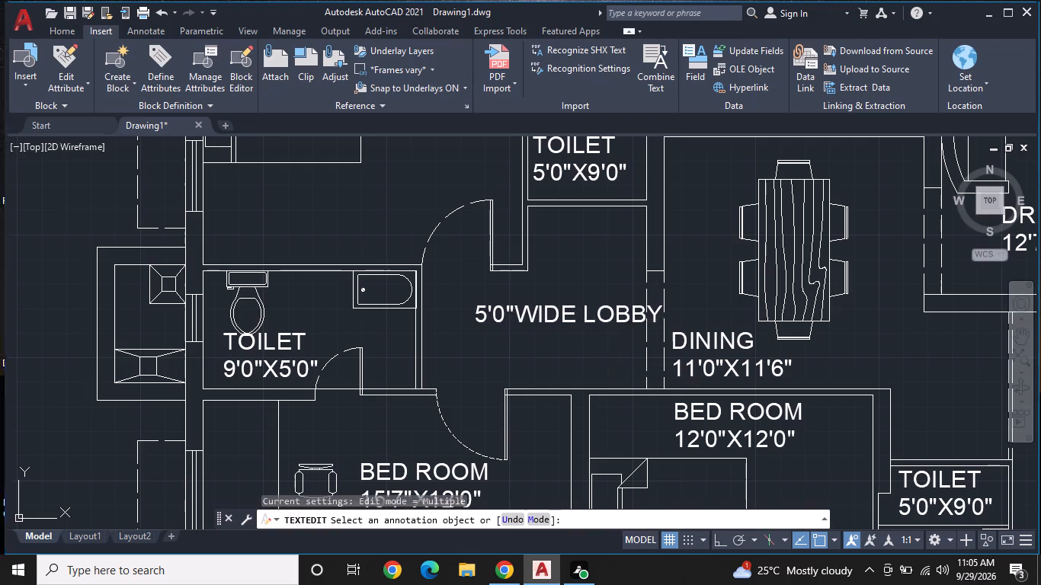
pyautogui.press('Escape')
pyautogui.press('Escape')
# Shift the 5'0"WIDE LOBBY label slightly west so it fits between the lobby walls.
pyautogui.click(578, 306)
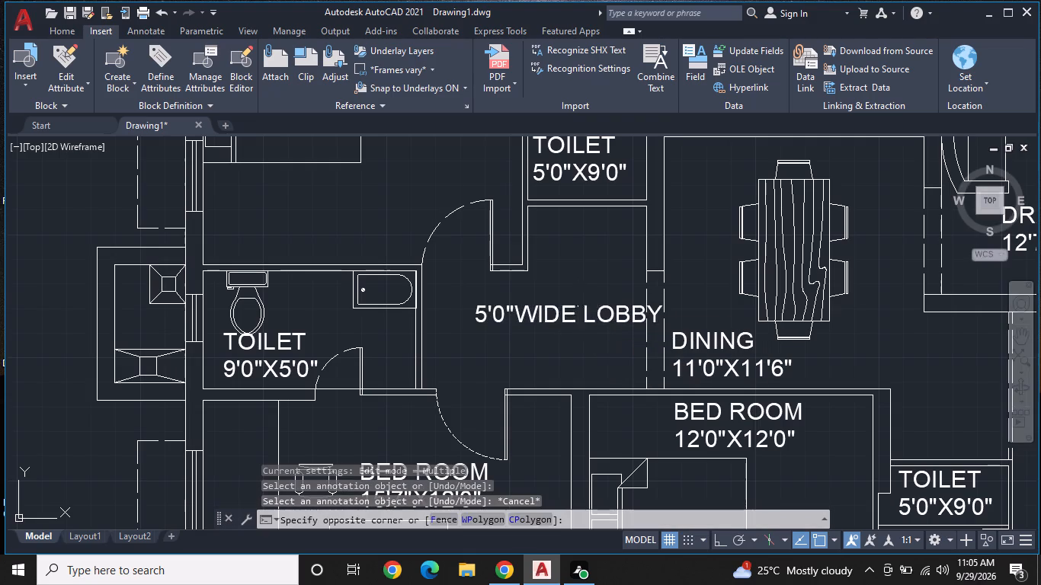
pyautogui.click(549, 318)
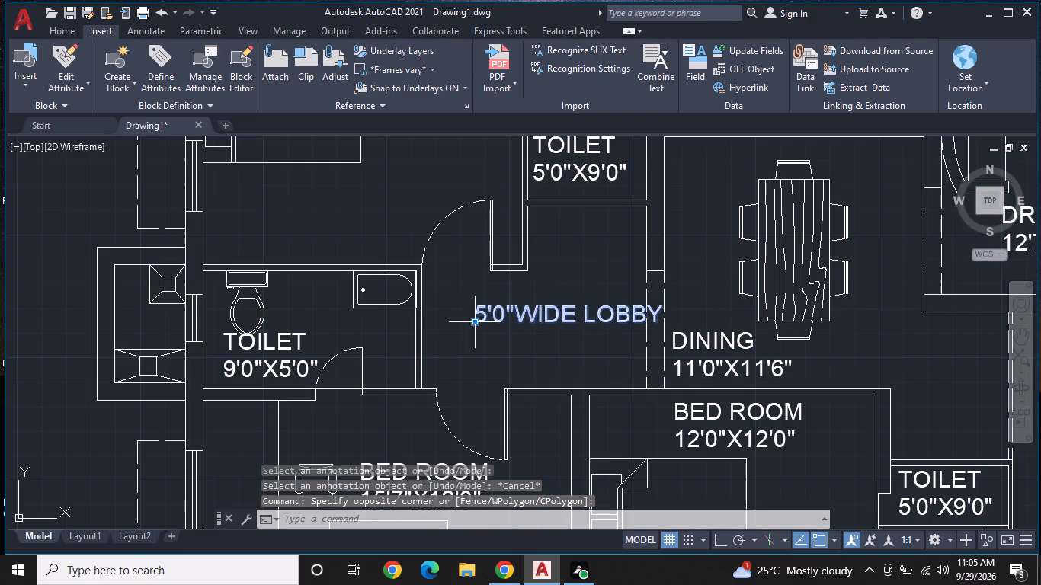
pyautogui.click(472, 321)
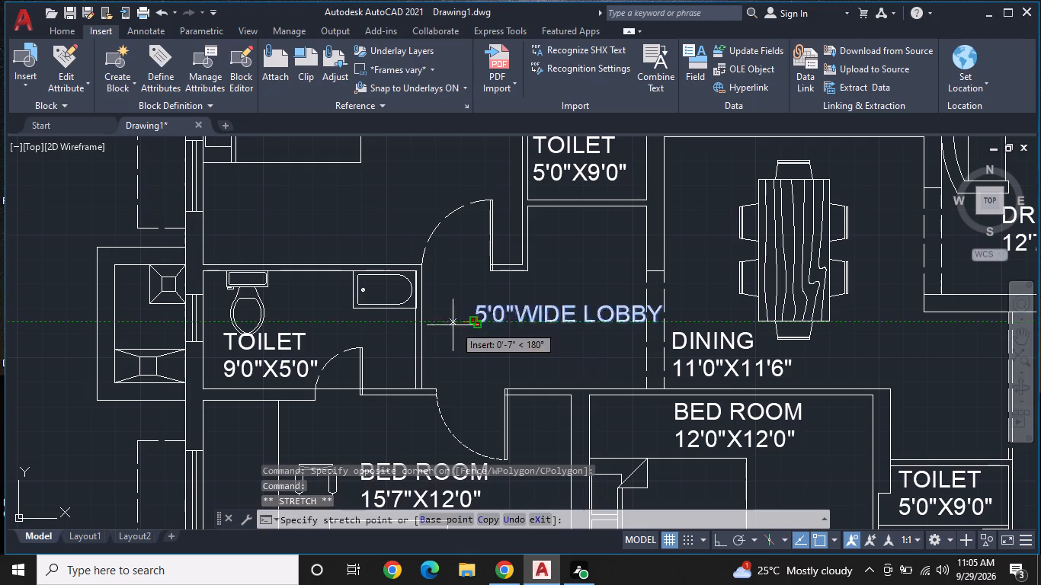
pyautogui.click(445, 327)
pyautogui.press('Escape')
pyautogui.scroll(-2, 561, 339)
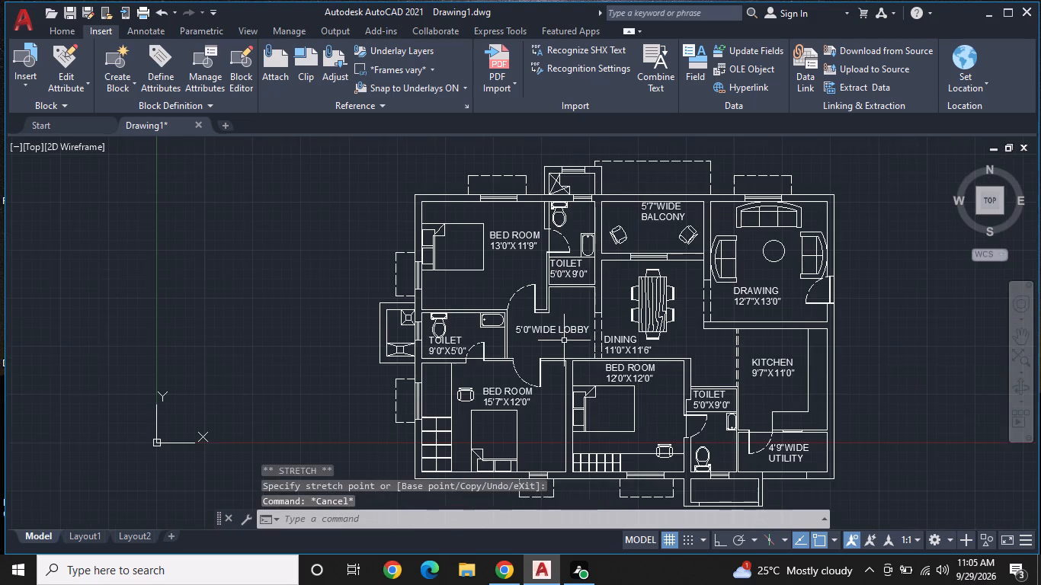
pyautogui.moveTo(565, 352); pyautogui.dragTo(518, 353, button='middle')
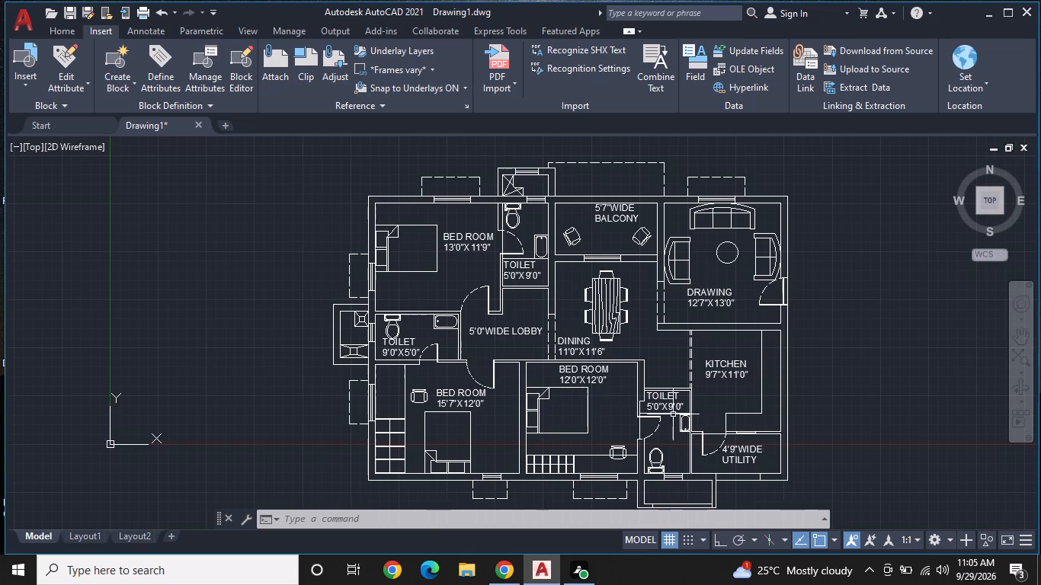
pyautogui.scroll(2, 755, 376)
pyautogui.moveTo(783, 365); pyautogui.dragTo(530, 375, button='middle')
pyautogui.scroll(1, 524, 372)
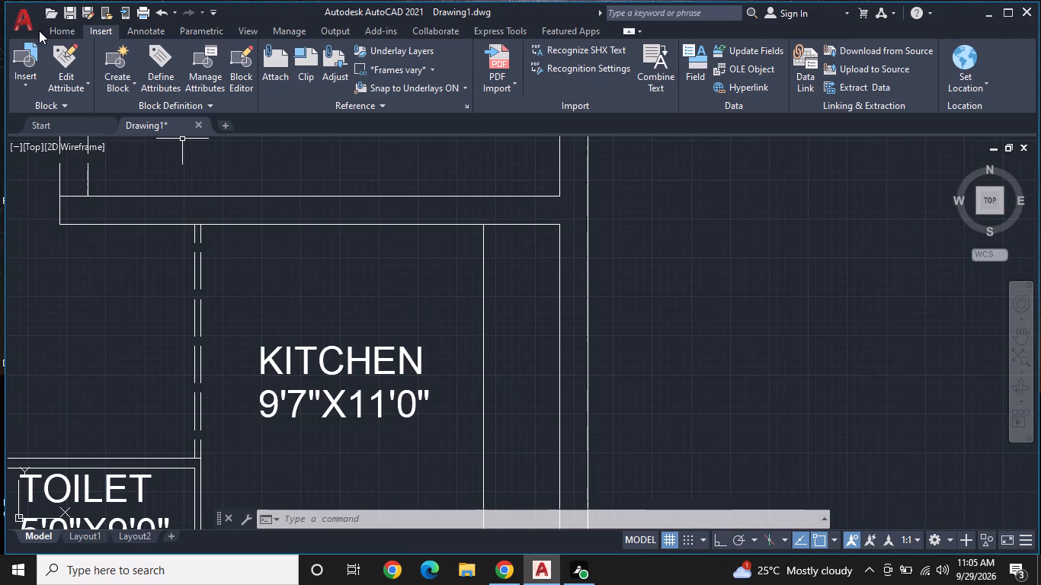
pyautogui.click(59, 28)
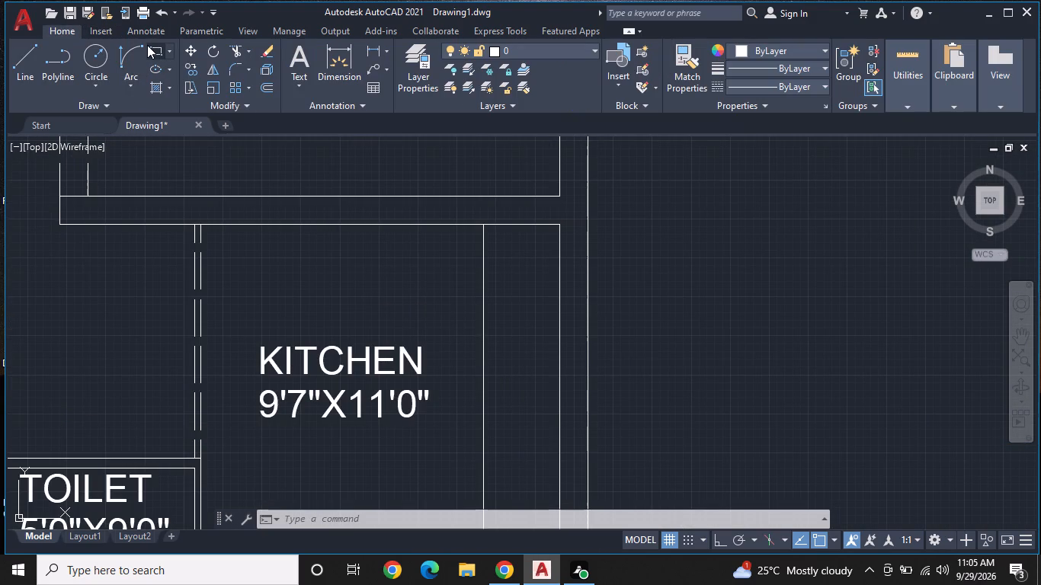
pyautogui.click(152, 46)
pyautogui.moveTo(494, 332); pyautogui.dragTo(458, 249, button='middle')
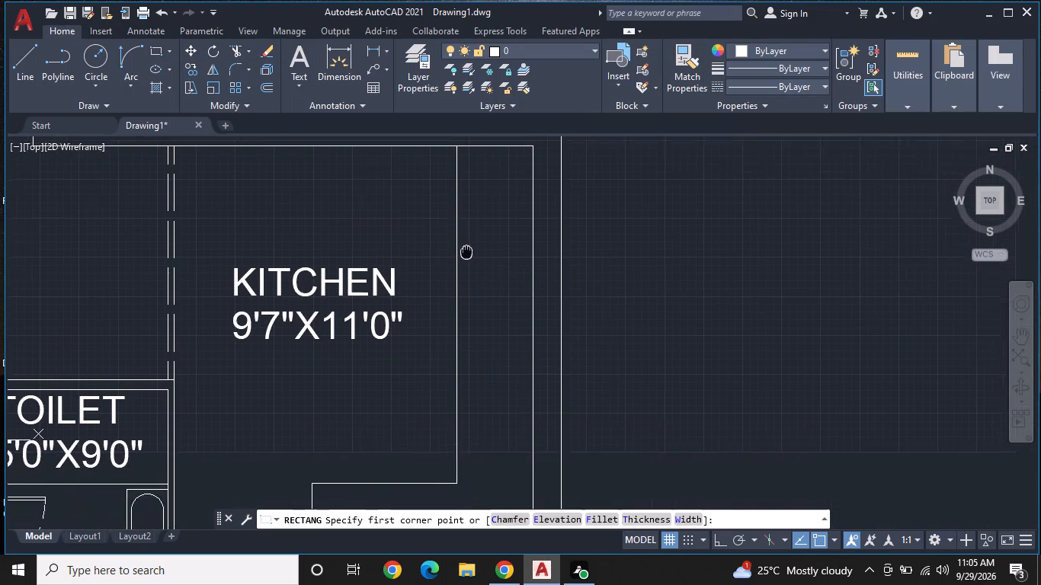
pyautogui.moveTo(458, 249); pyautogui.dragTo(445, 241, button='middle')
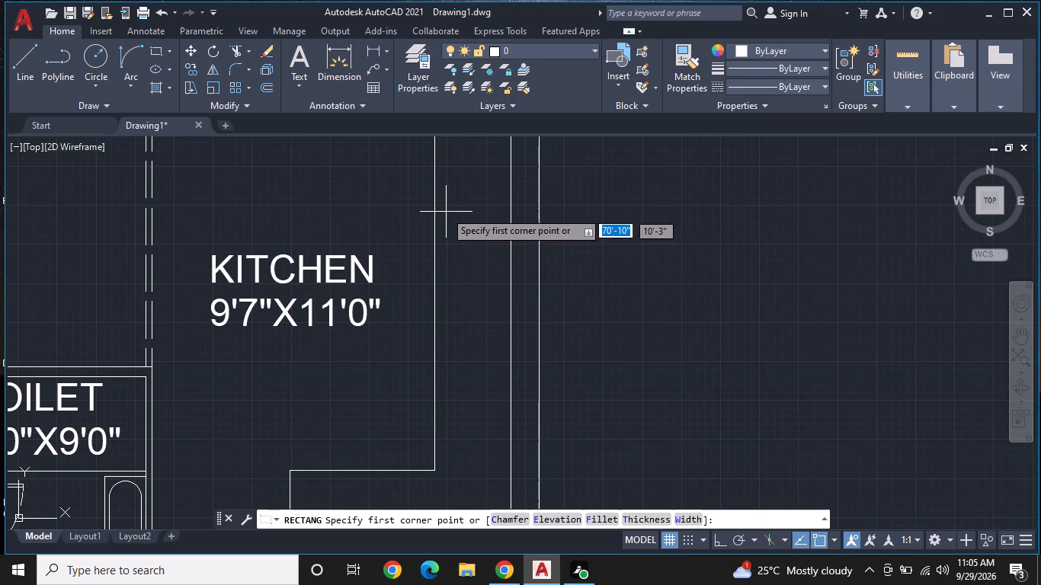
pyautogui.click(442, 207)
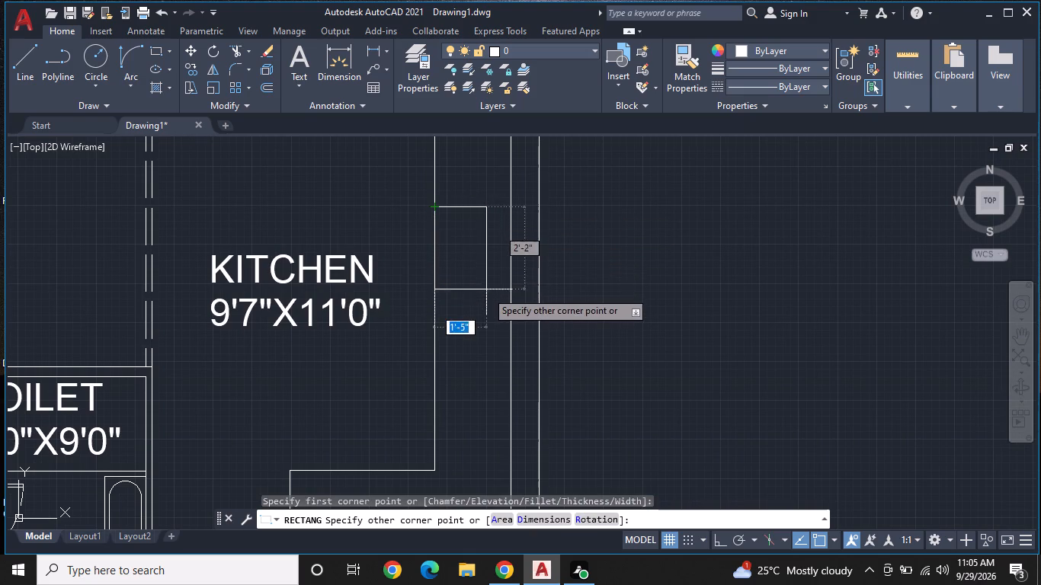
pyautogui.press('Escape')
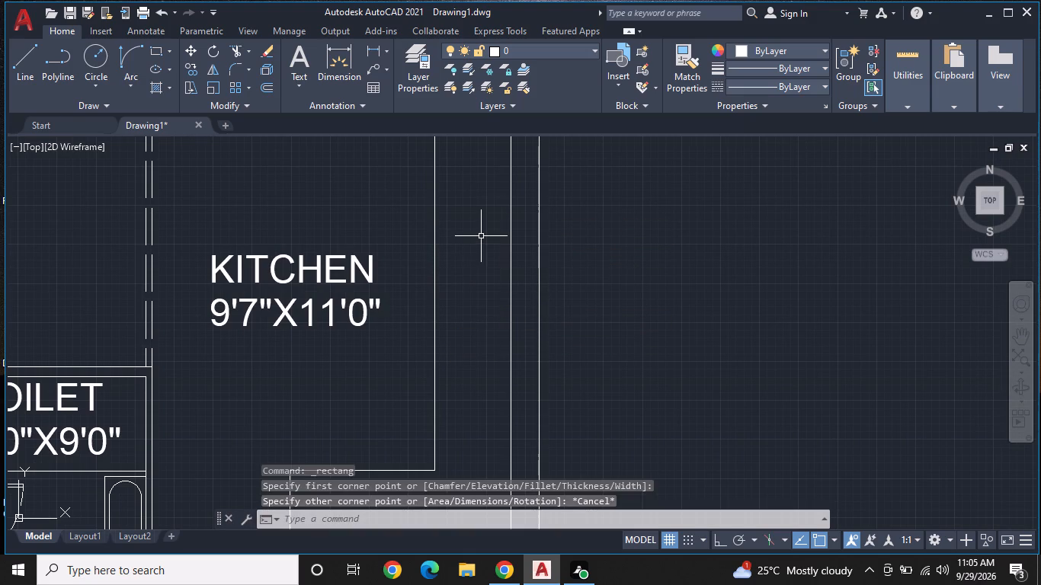
# Draw a narrow rectangle about 2'-8" long on the kitchen's eastern counter as the stove outline.
pyautogui.press('space')
pyautogui.click(451, 188)
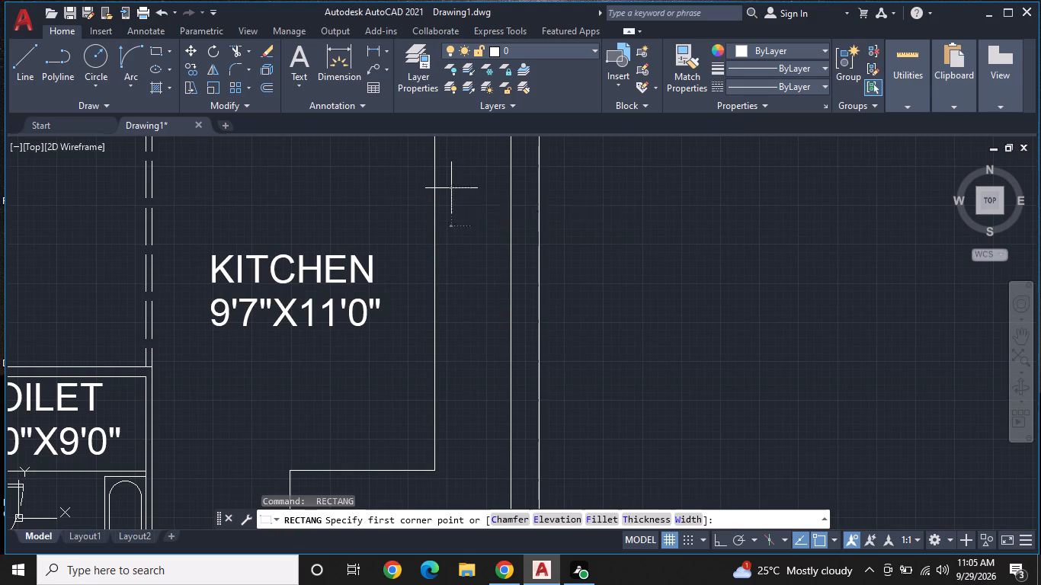
pyautogui.click(498, 287)
# Draw a burner circle of about 3" radius inside the north end of the kitchen counter rectangle.
pyautogui.moveTo(474, 244); pyautogui.dragTo(476, 281, button='middle')
pyautogui.scroll(2, 476, 281)
pyautogui.moveTo(472, 257); pyautogui.dragTo(410, 340, button='middle')
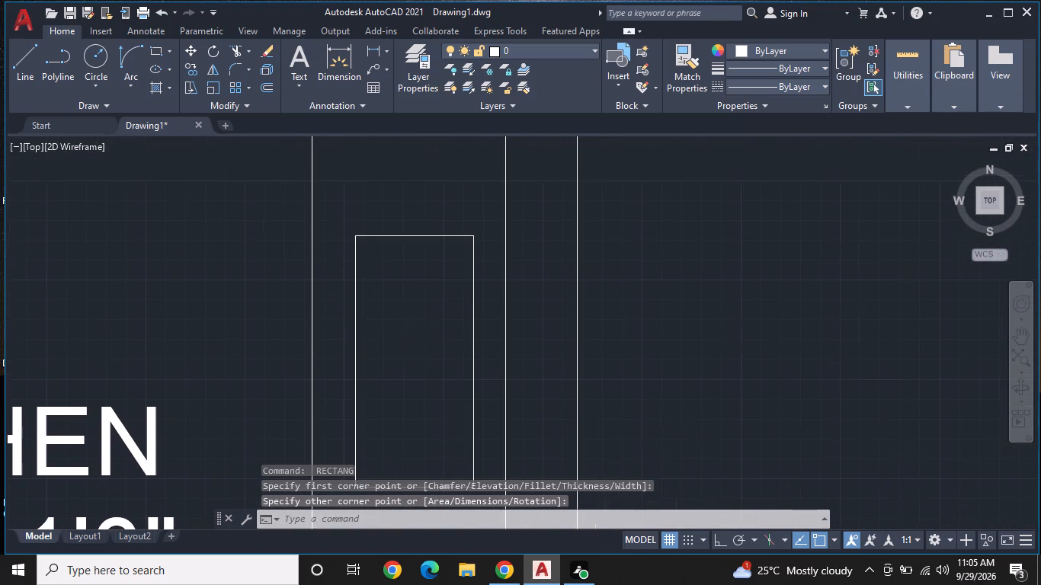
pyautogui.write('C')
pyautogui.press('space')
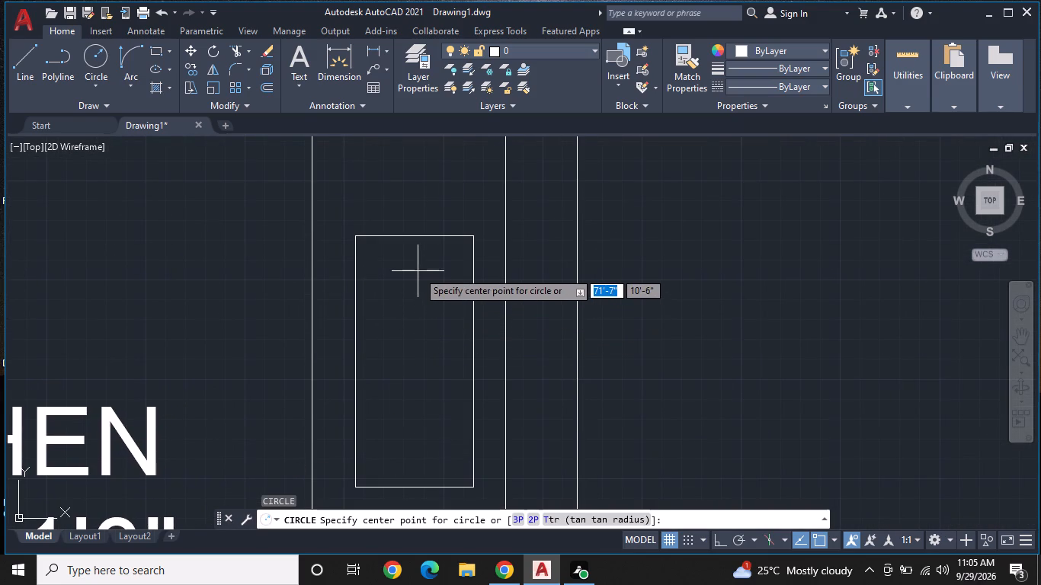
pyautogui.click(417, 271)
pyautogui.click(439, 283)
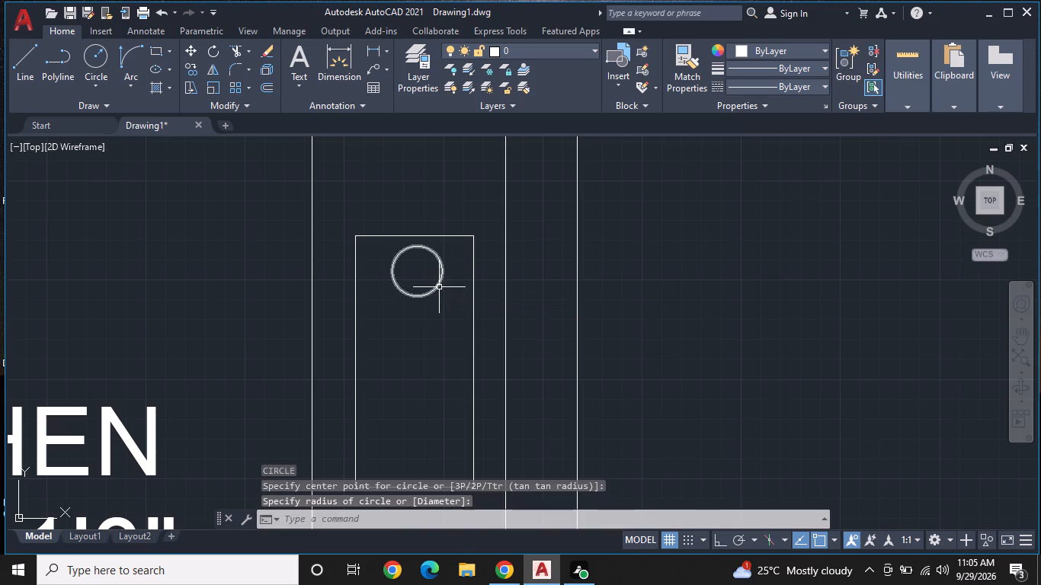
# Reposition the circle by its centre so it sits midway across the rectangle's north end.
pyautogui.click(439, 284)
pyautogui.click(418, 269)
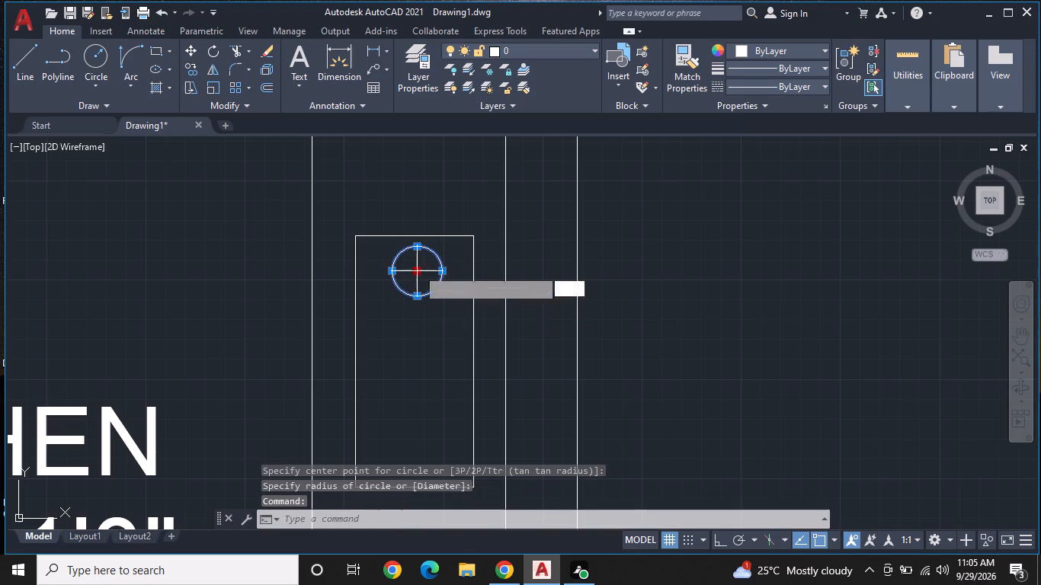
pyautogui.click(426, 286)
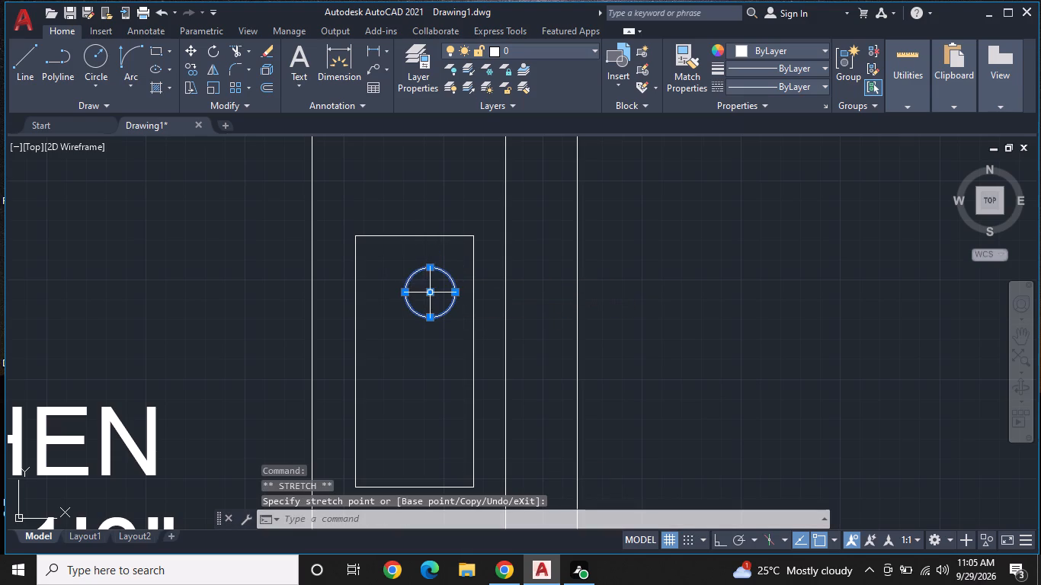
pyautogui.click(431, 294)
pyautogui.click(421, 275)
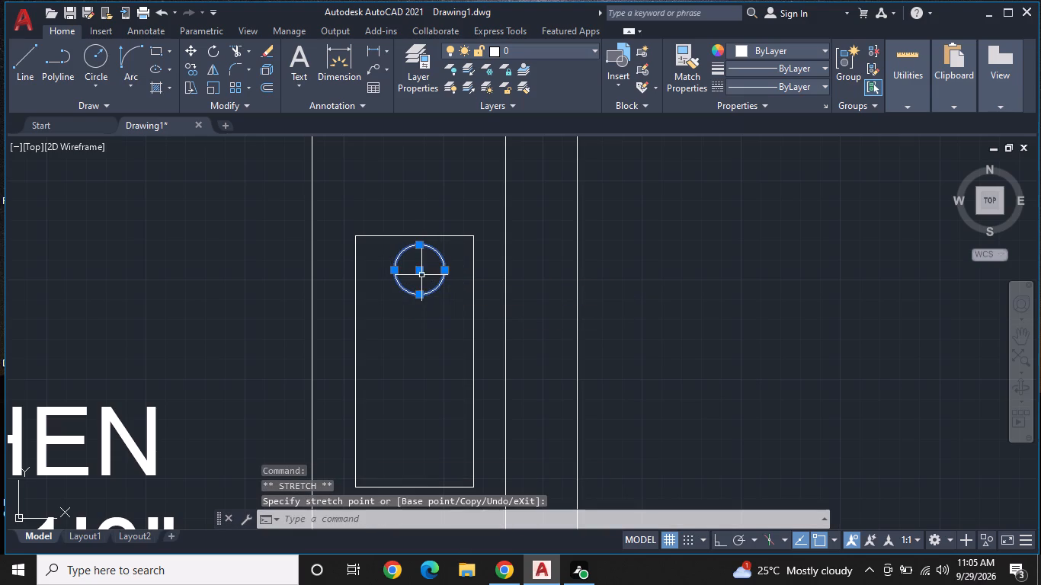
# Copy the circle about 1" east so that the two circles overlap.
pyautogui.rightClick(427, 284)
pyautogui.click(460, 313)
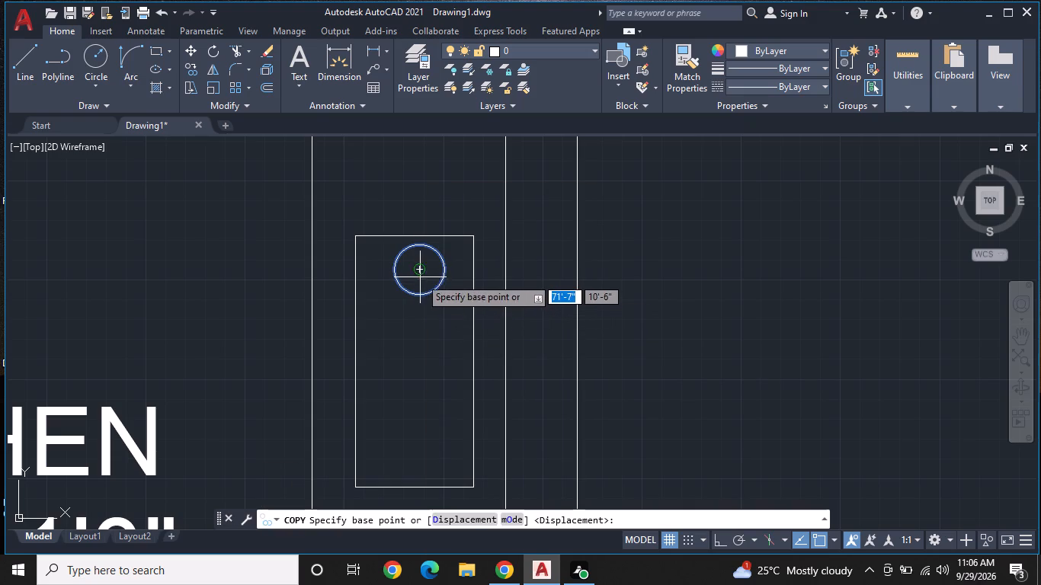
pyautogui.click(418, 273)
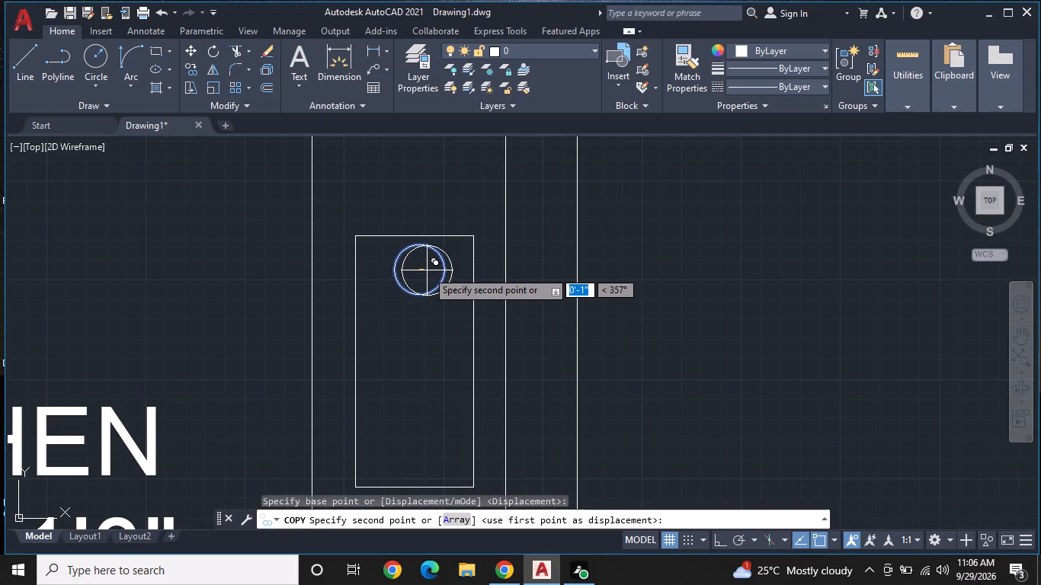
pyautogui.click(427, 270)
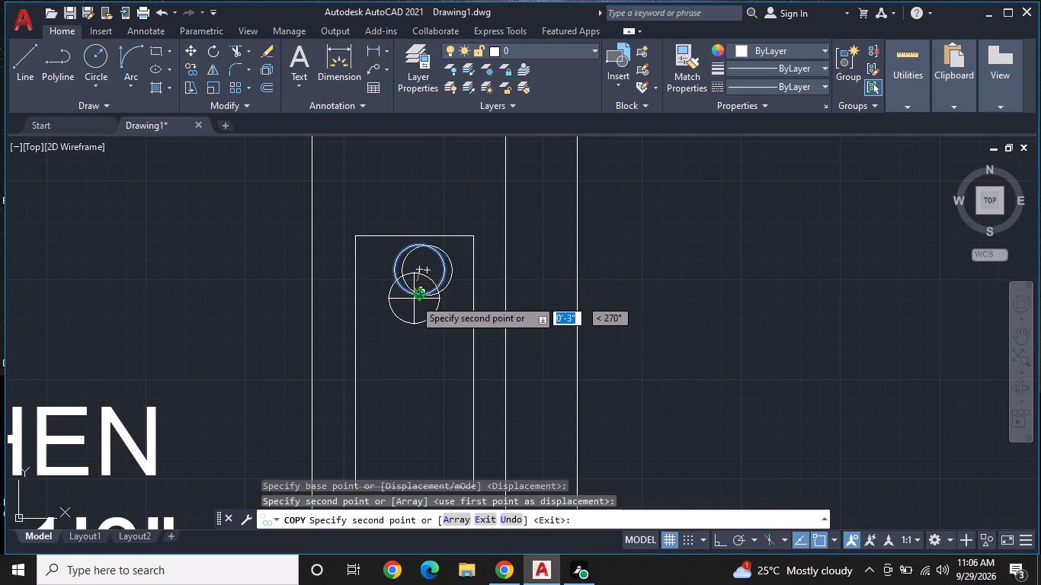
pyautogui.press('Escape')
# Copy the overlapping burner circles straight south twice with Ortho on, about 1'-8" and about 7" from the original pair.
pyautogui.click(420, 290)
pyautogui.click(406, 296)
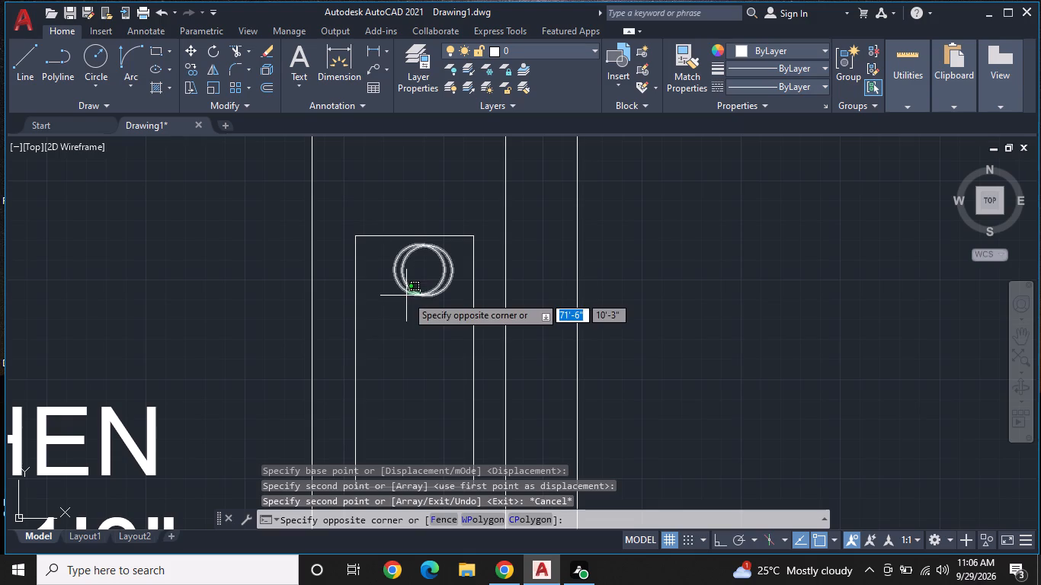
pyautogui.click(423, 273)
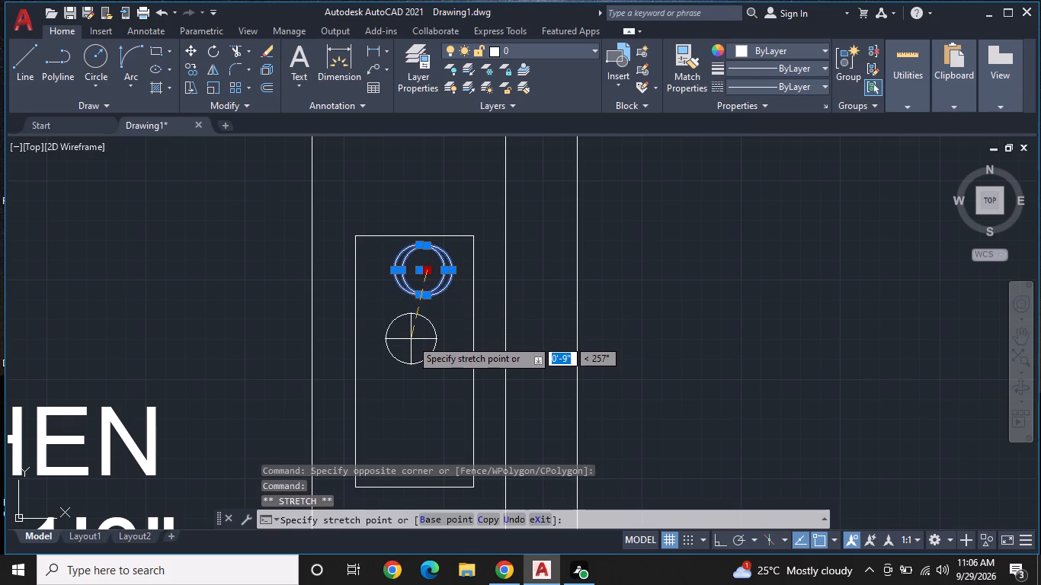
pyautogui.press('Escape')
pyautogui.rightClick(421, 327)
pyautogui.click(453, 334)
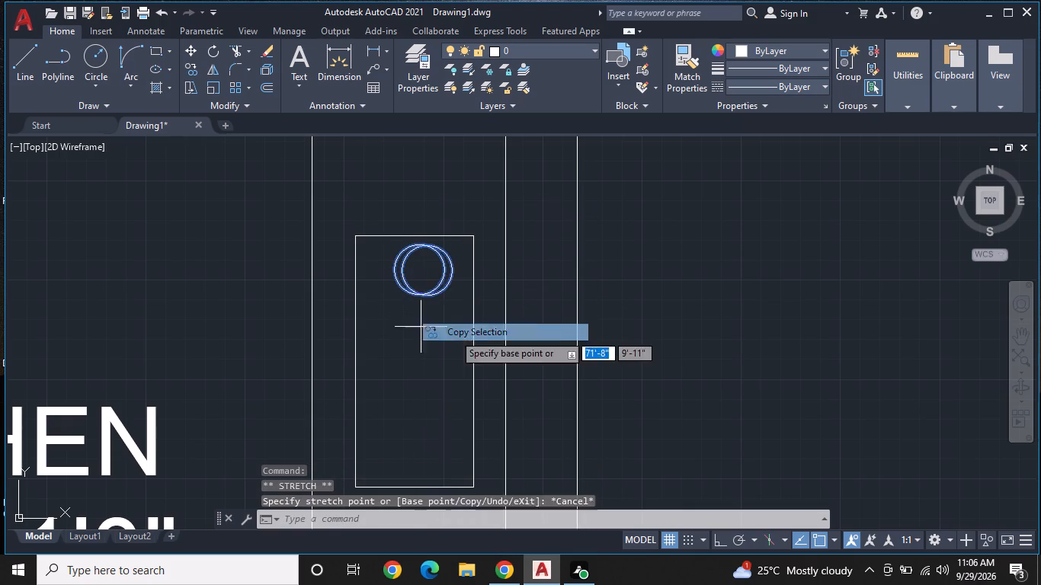
pyautogui.click(421, 269)
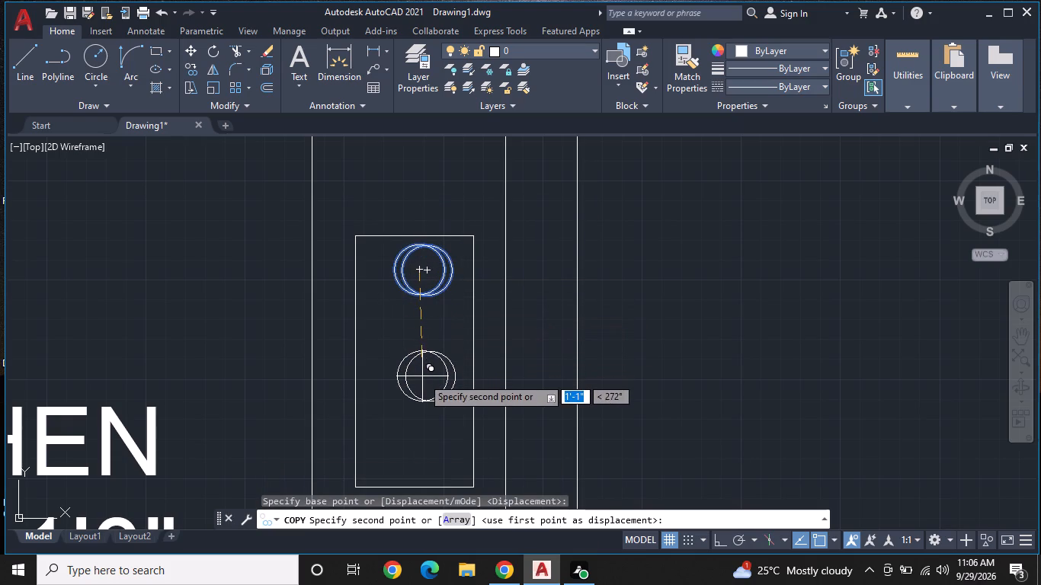
pyautogui.press('F8')
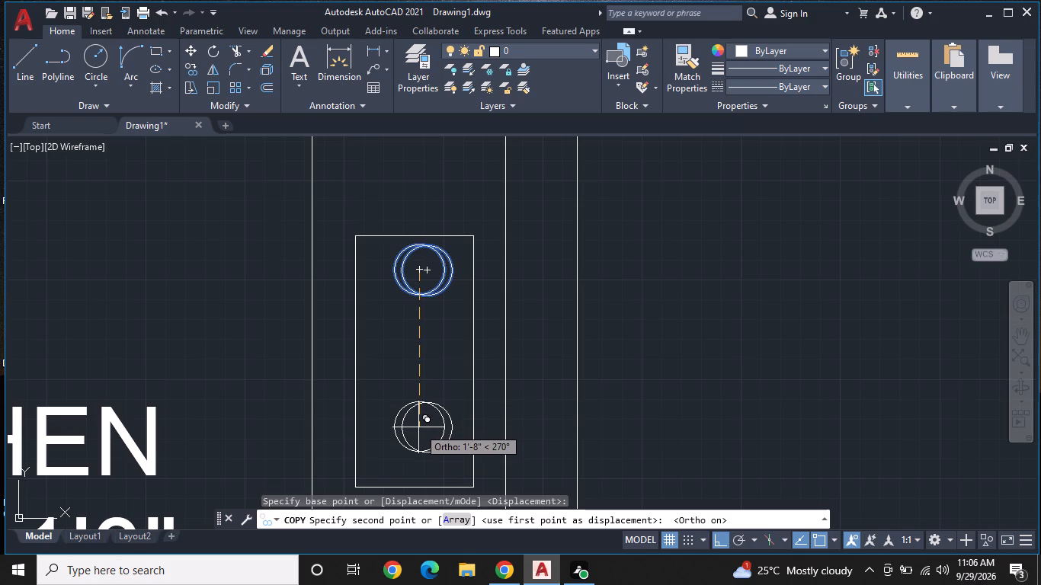
pyautogui.click(418, 424)
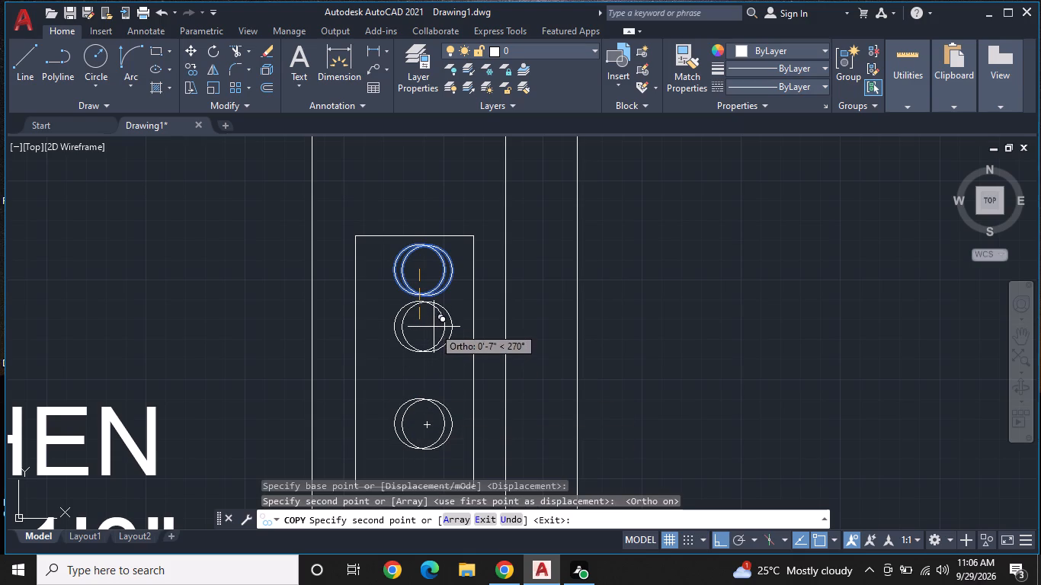
pyautogui.click(434, 327)
pyautogui.press('Escape')
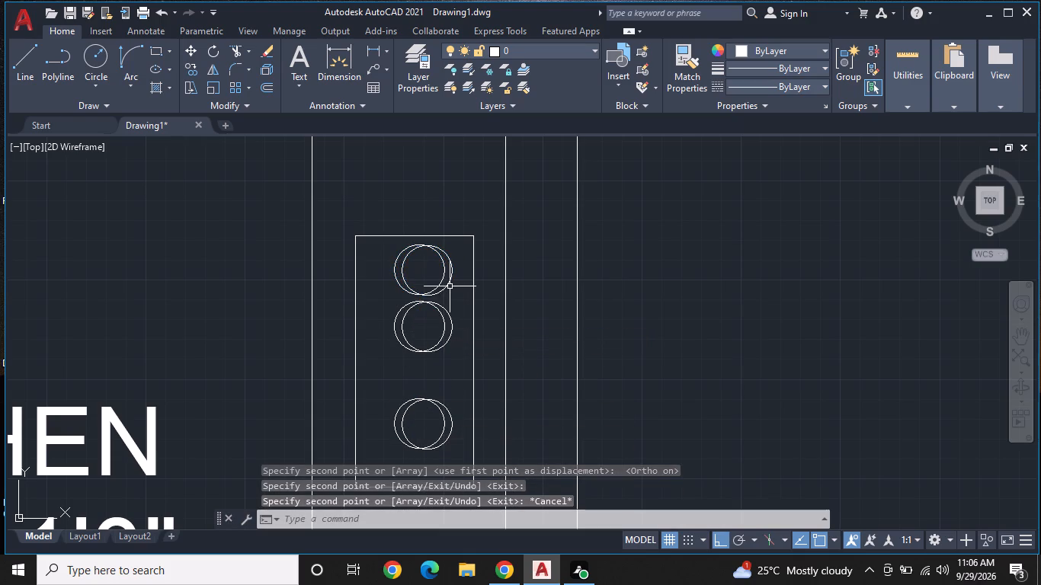
# Erase the northernmost pair of overlapping burner circles in the stove outline.
pyautogui.click(450, 286)
pyautogui.click(441, 279)
pyautogui.rightClick(441, 279)
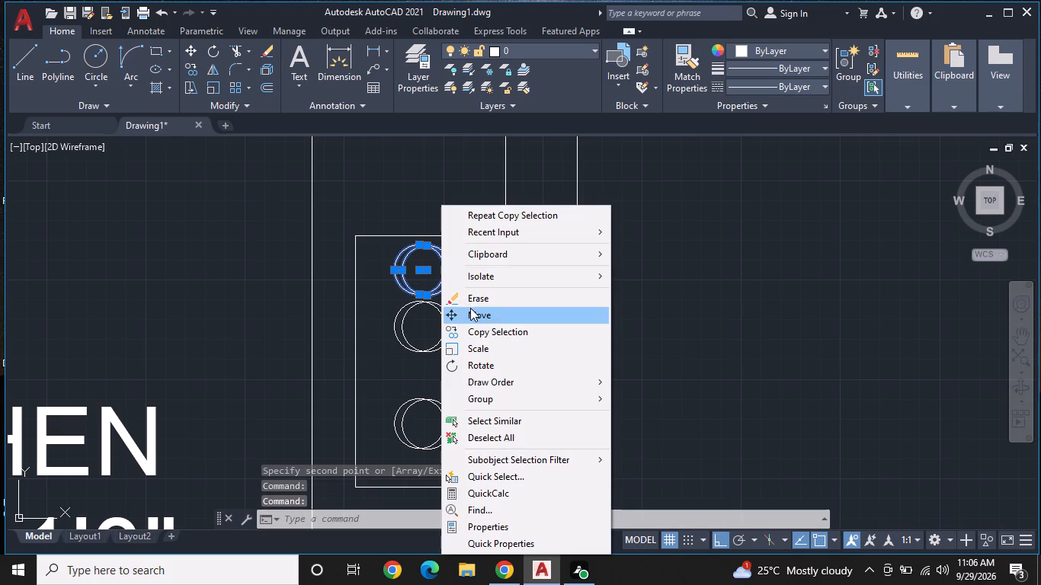
pyautogui.click(470, 299)
# Move the northern of the two remaining burner pairs straight north, closer to the north end of the stove outline.
pyautogui.moveTo(438, 364); pyautogui.dragTo(460, 344, button='middle')
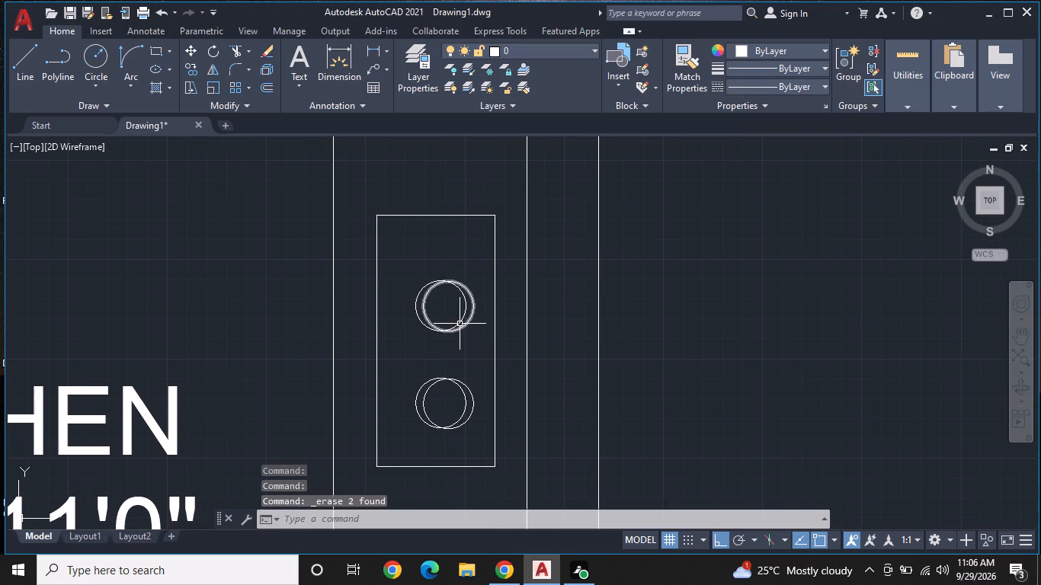
pyautogui.click(460, 324)
pyautogui.click(465, 323)
pyautogui.rightClick(465, 323)
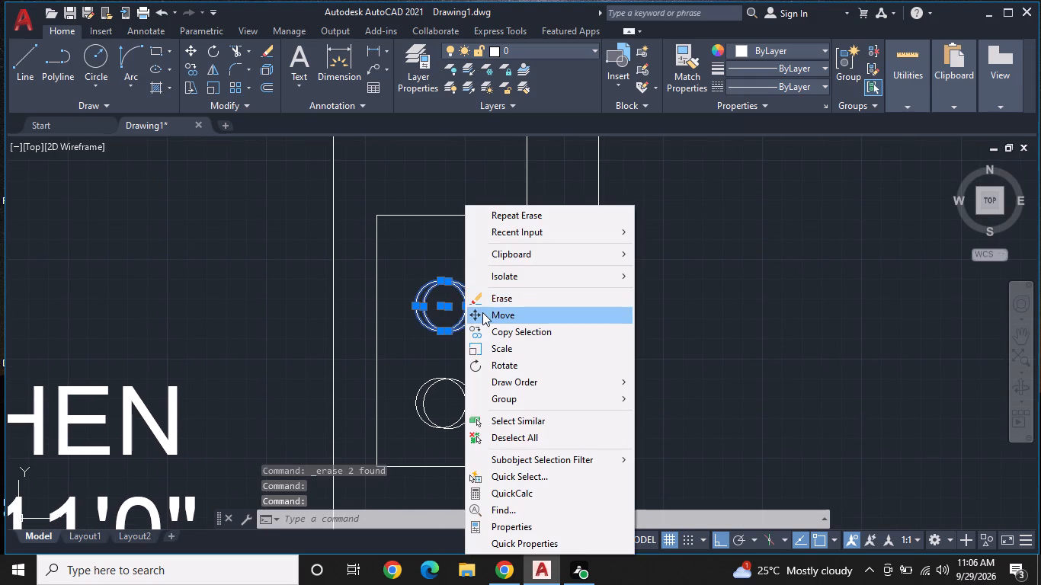
pyautogui.click(482, 312)
pyautogui.click(443, 310)
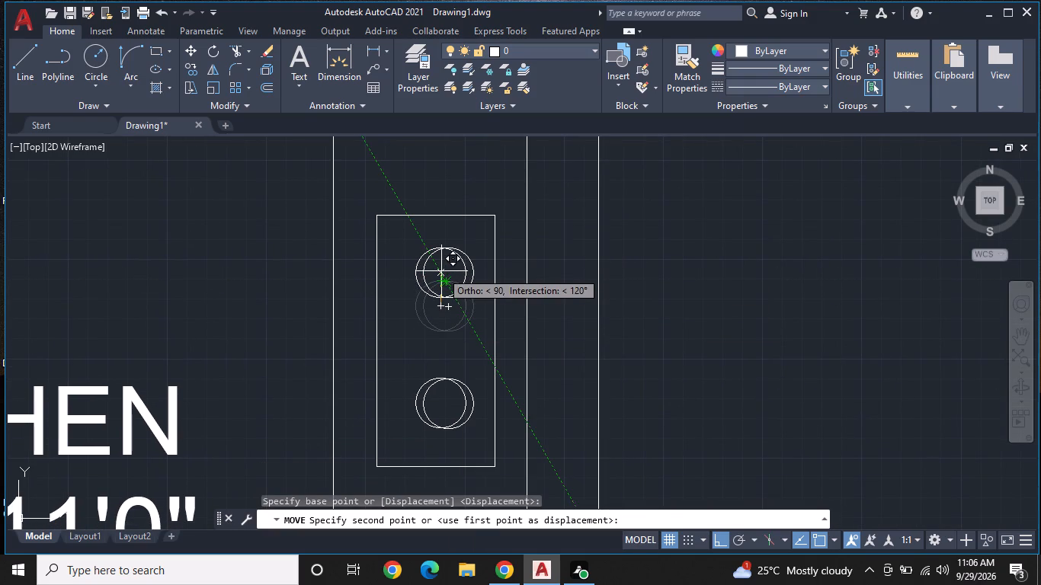
pyautogui.click(441, 271)
pyautogui.press('Escape')
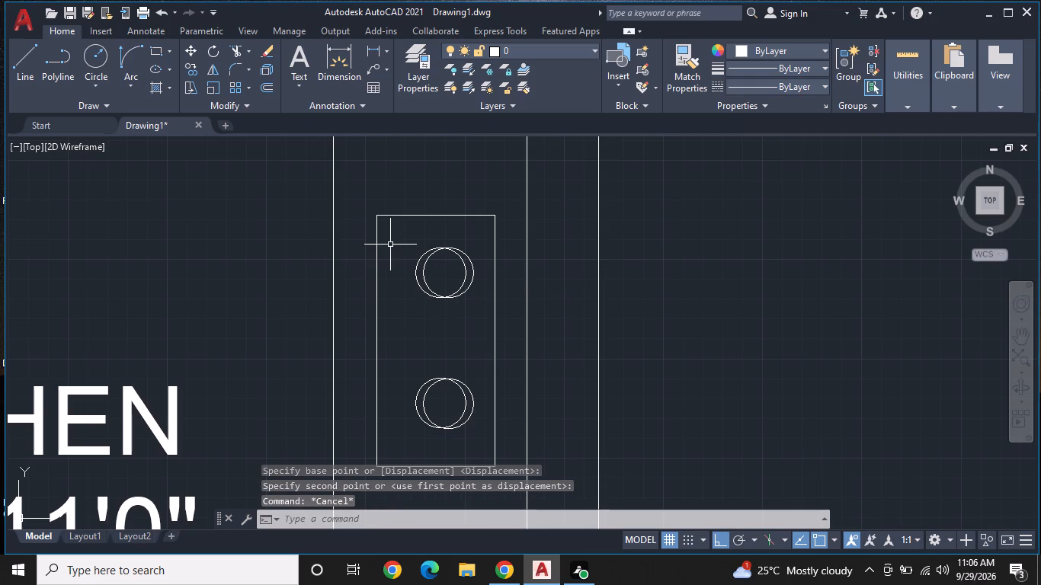
# Draw a straight north-south line across the stove outline, just west of the burners, to separate a control strip.
pyautogui.click(35, 50)
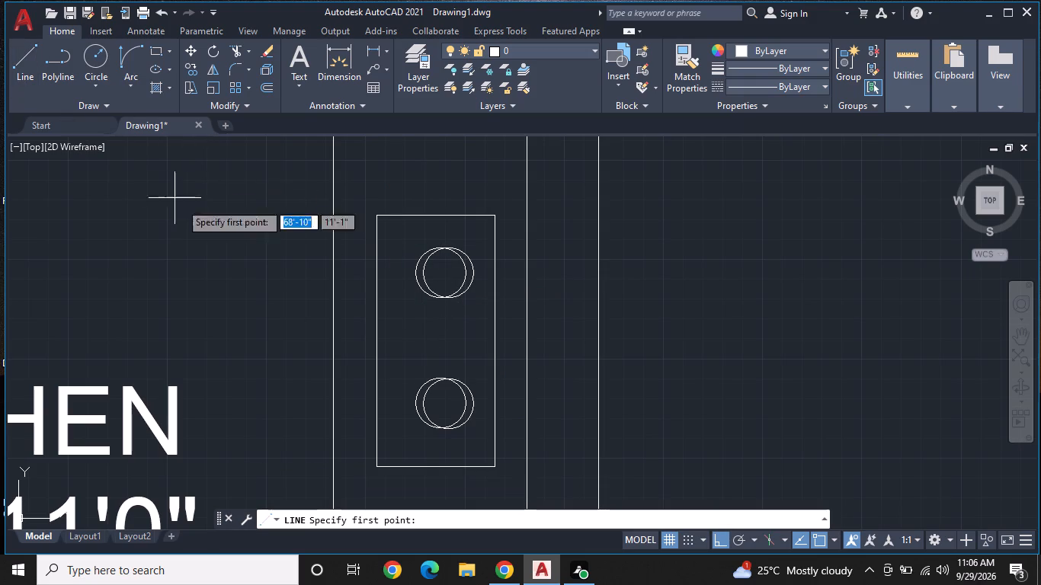
pyautogui.moveTo(404, 214); pyautogui.dragTo(405, 222)
pyautogui.click(405, 226)
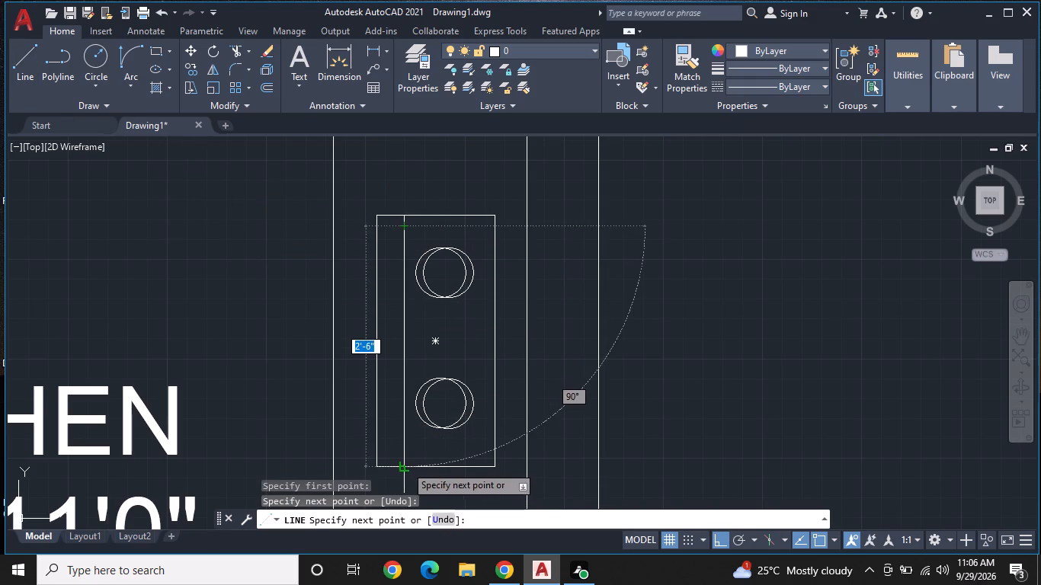
pyautogui.click(405, 465)
pyautogui.press('space')
# Draw a knob circle of about 1" radius in the stove's control strip beside the northern burner.
pyautogui.write('C')
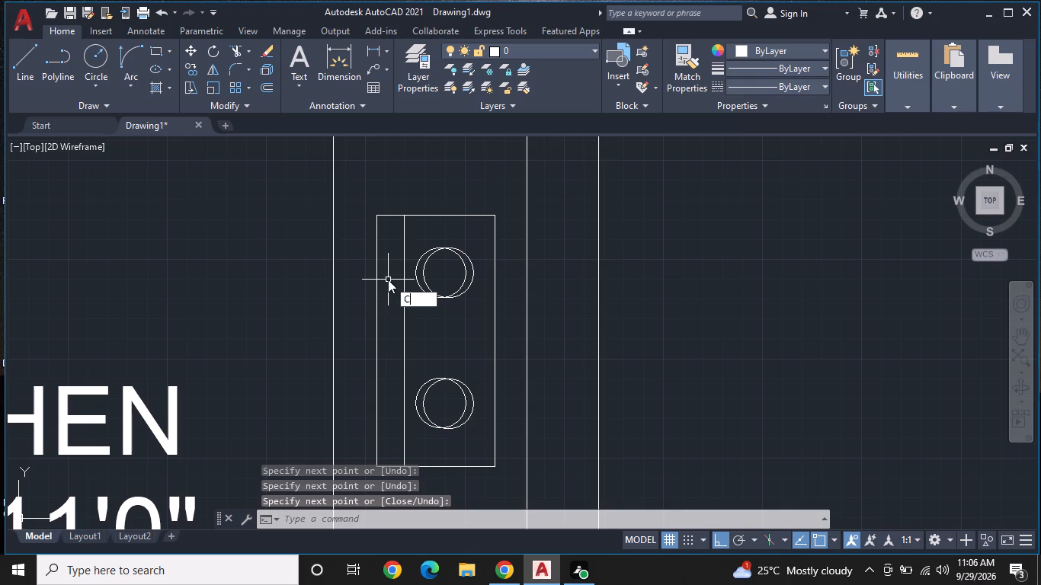
pyautogui.press('space')
pyautogui.scroll(2, 388, 280)
pyautogui.click(386, 241)
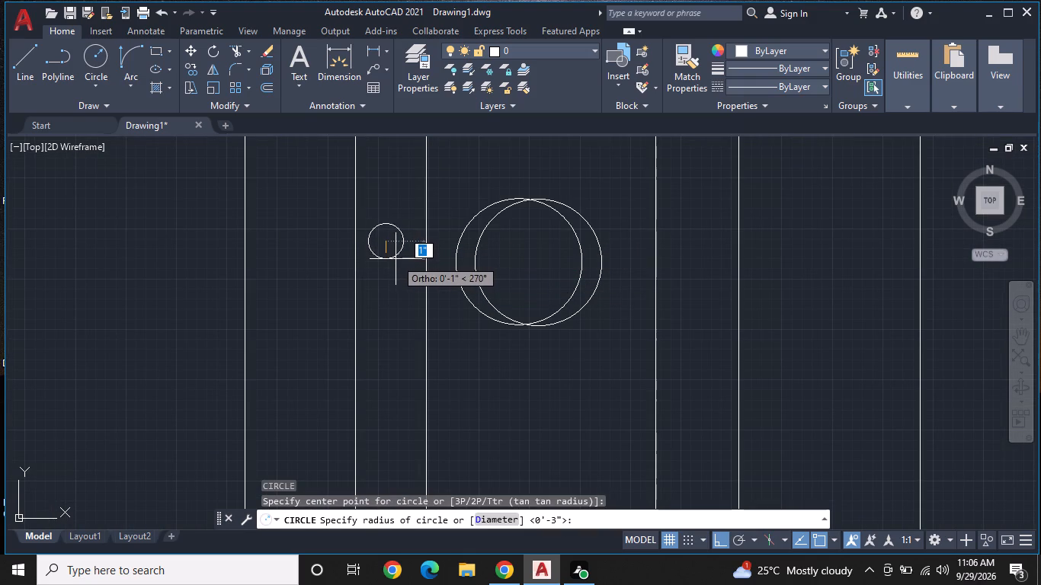
pyautogui.click(396, 262)
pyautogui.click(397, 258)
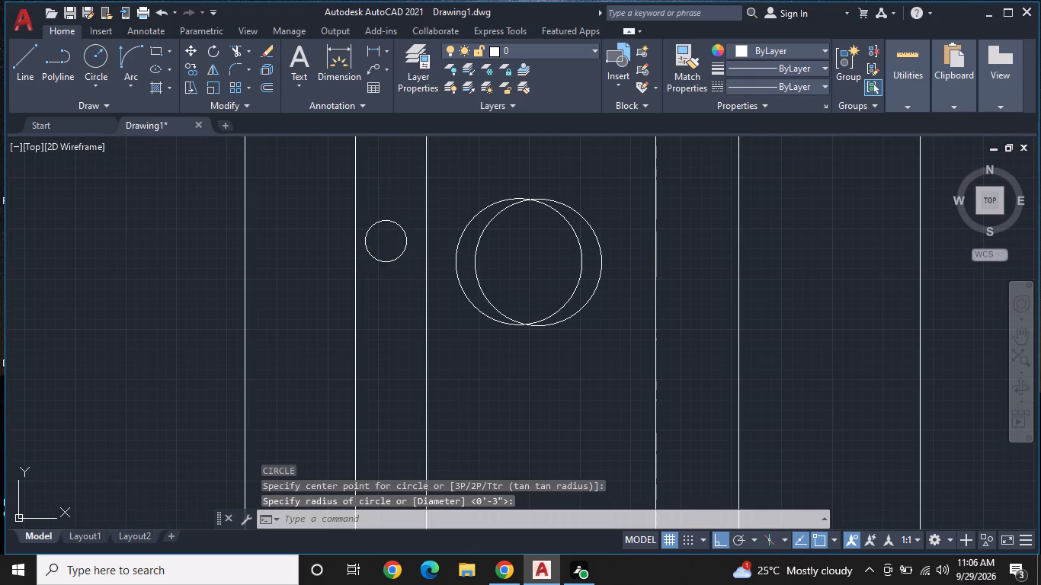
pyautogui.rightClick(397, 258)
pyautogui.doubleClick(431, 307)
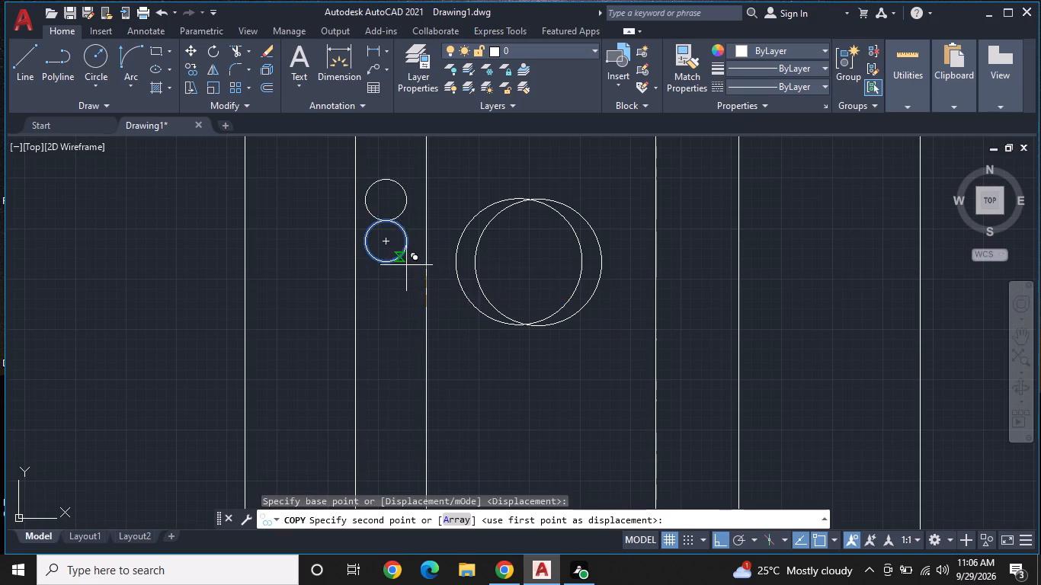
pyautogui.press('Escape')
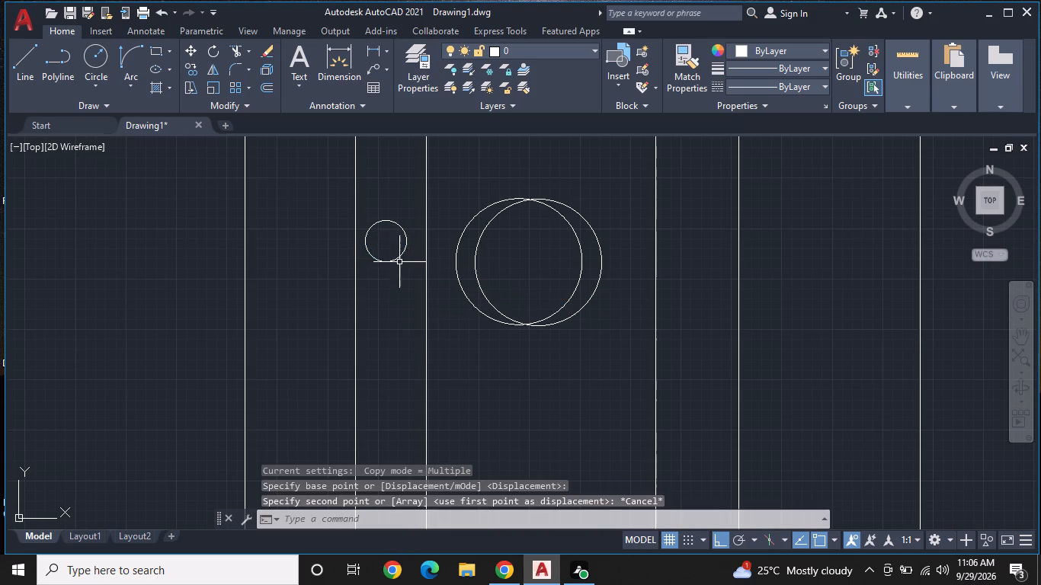
# Copy the knob circle slightly east from its centre so that the two small circles overlap.
pyautogui.click(396, 257)
pyautogui.rightClick(396, 257)
pyautogui.click(440, 307)
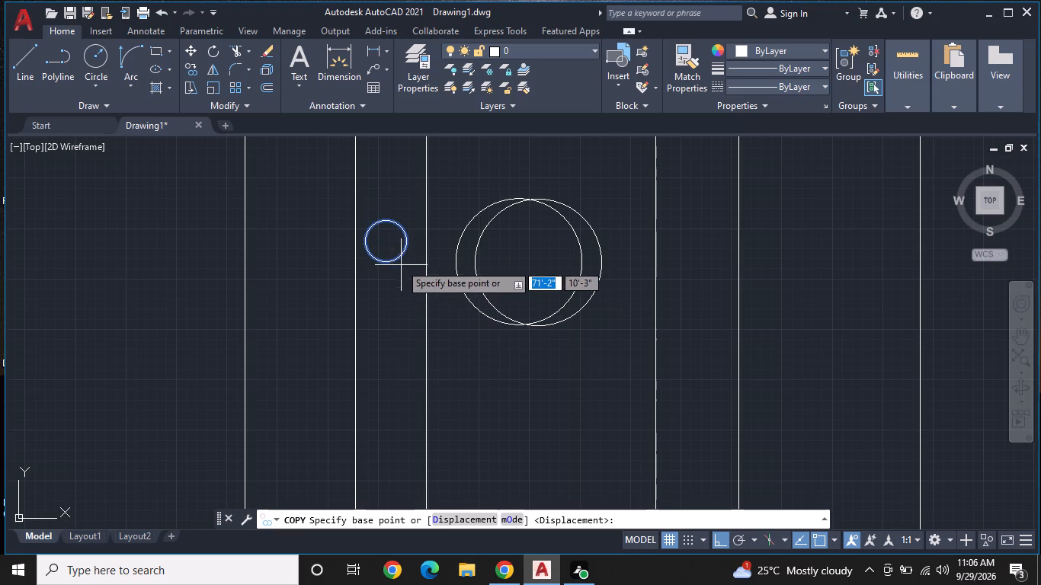
pyautogui.click(386, 246)
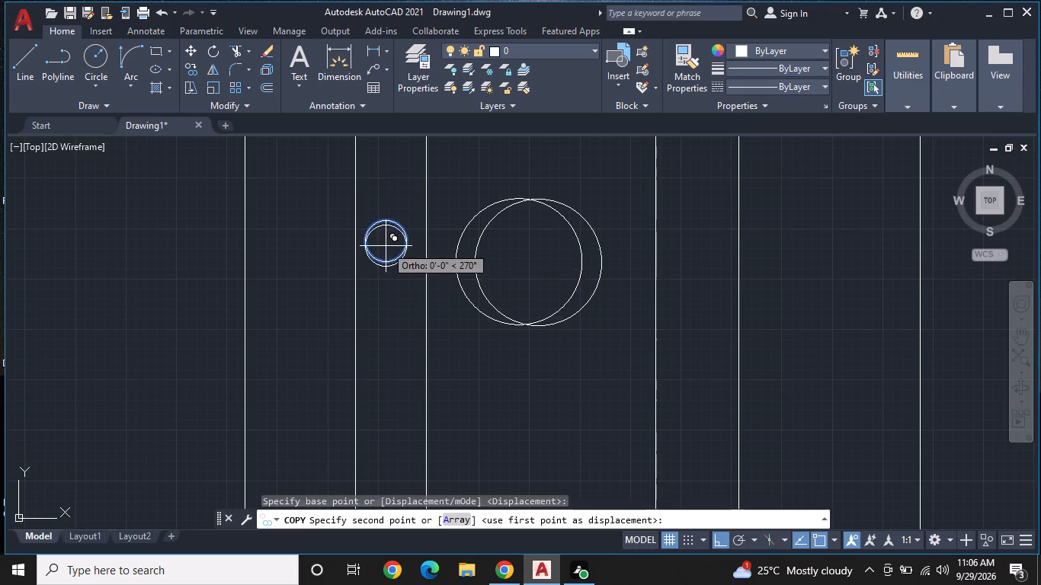
pyautogui.click(395, 245)
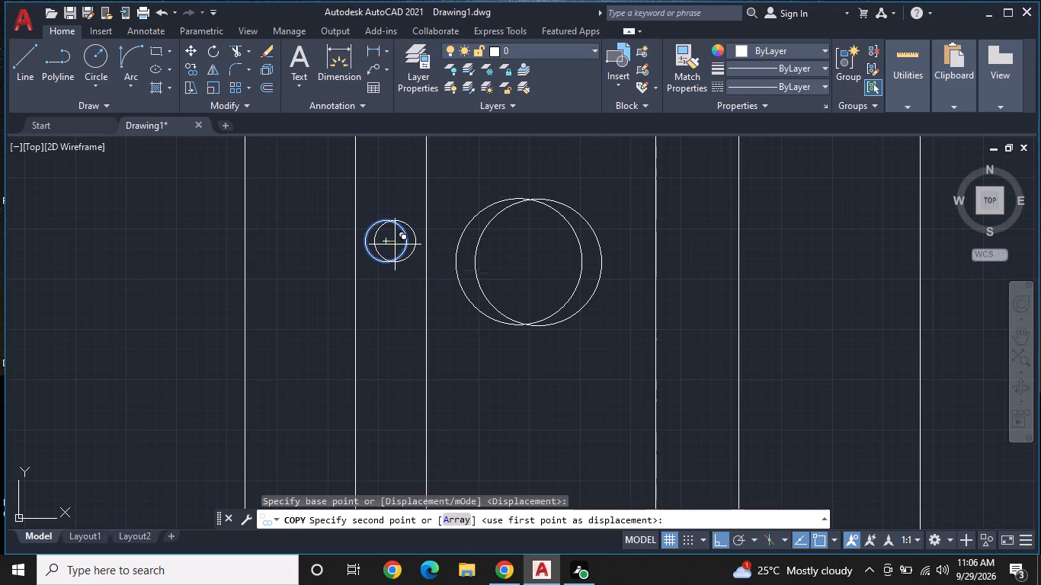
pyautogui.press('Escape')
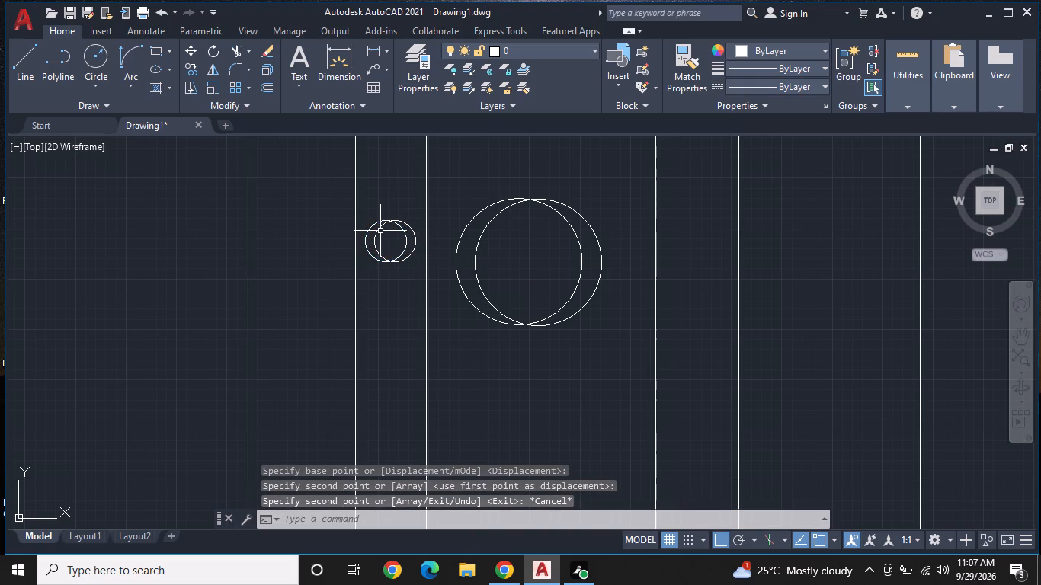
# Copy the overlapping knob circles about 1'-4" straight south, beside the southern burner.
pyautogui.click(380, 231)
pyautogui.click(376, 222)
pyautogui.rightClick(376, 234)
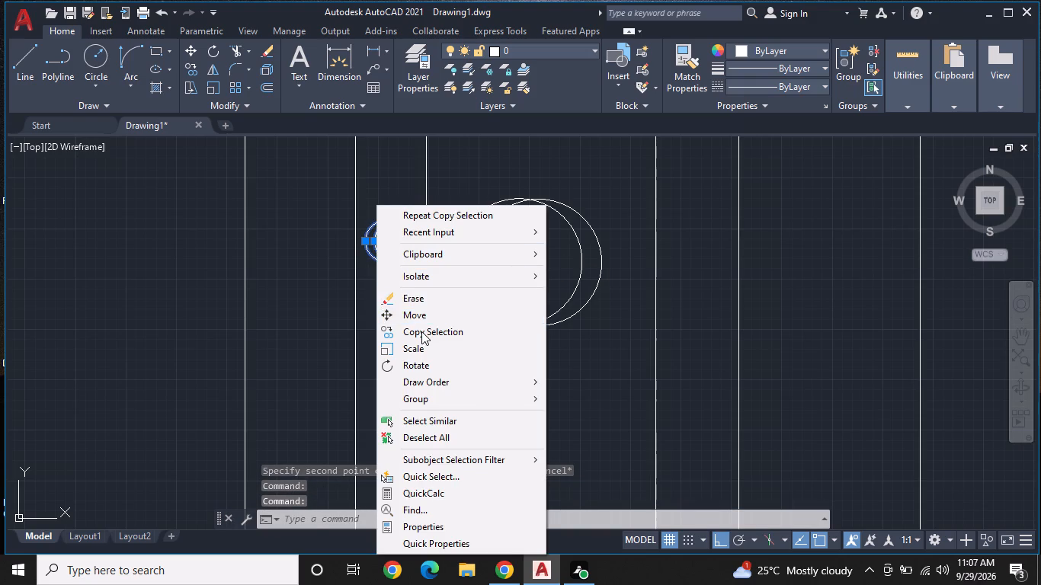
pyautogui.click(421, 331)
pyautogui.click(398, 238)
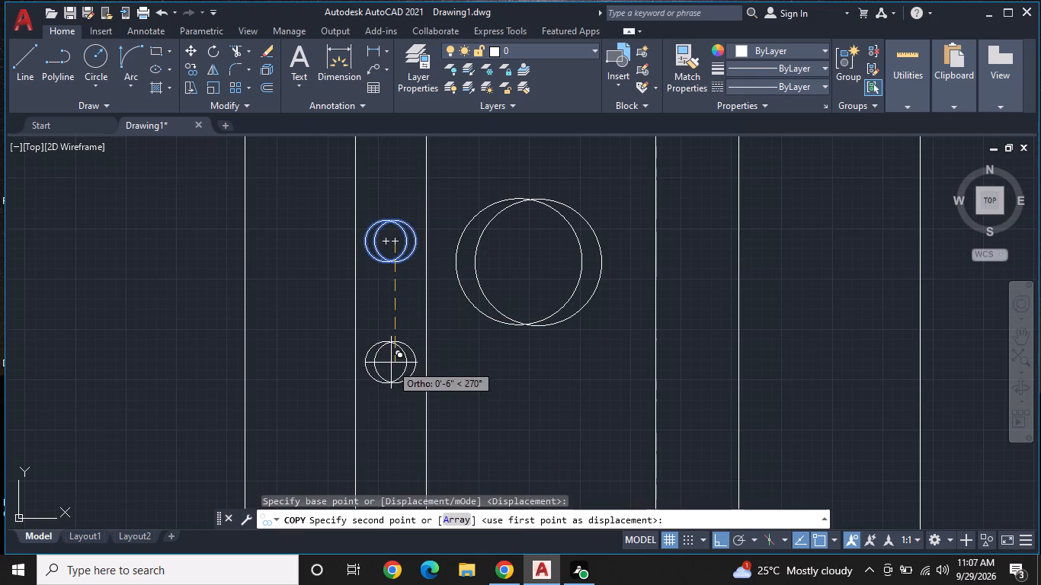
pyautogui.moveTo(391, 370); pyautogui.dragTo(410, 227, button='middle')
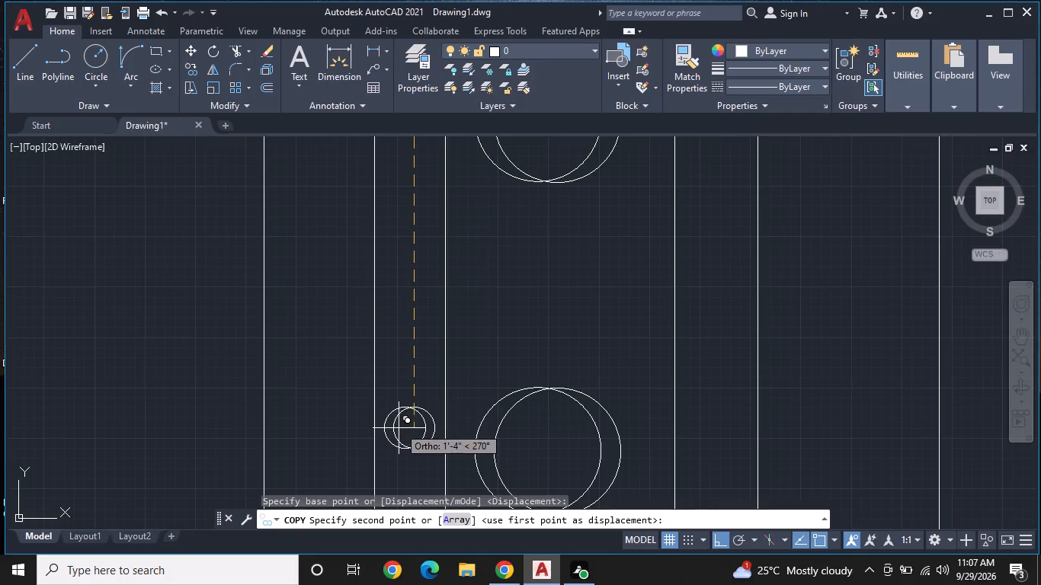
pyautogui.click(399, 433)
pyautogui.press('Escape')
# Draw a three-sided line outline south of the house, about 9'-11" deep and 45'-4" wide, joining the outer southwest and southeast wall corners.
pyautogui.scroll(-2, 457, 363)
pyautogui.moveTo(479, 339); pyautogui.dragTo(509, 291, button='middle')
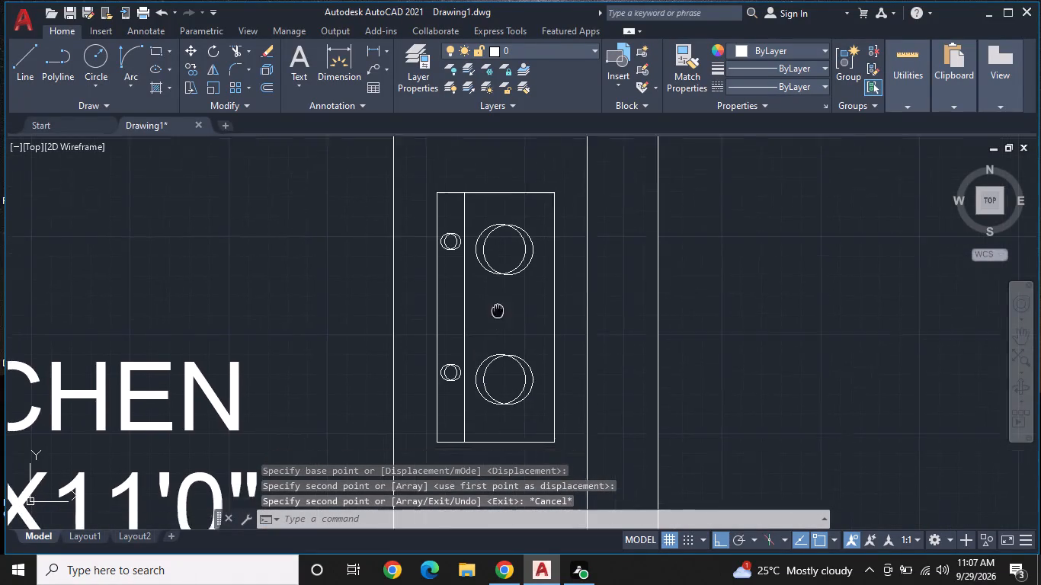
pyautogui.moveTo(509, 291); pyautogui.dragTo(519, 271, button='middle')
pyautogui.scroll(-3, 476, 318)
pyautogui.moveTo(482, 346); pyautogui.dragTo(627, 300, button='middle')
pyautogui.moveTo(586, 368); pyautogui.dragTo(687, 344, button='middle')
pyautogui.moveTo(687, 344); pyautogui.dragTo(710, 339, button='middle')
pyautogui.moveTo(687, 344); pyautogui.dragTo(725, 327, button='middle')
pyautogui.scroll(-1, 719, 328)
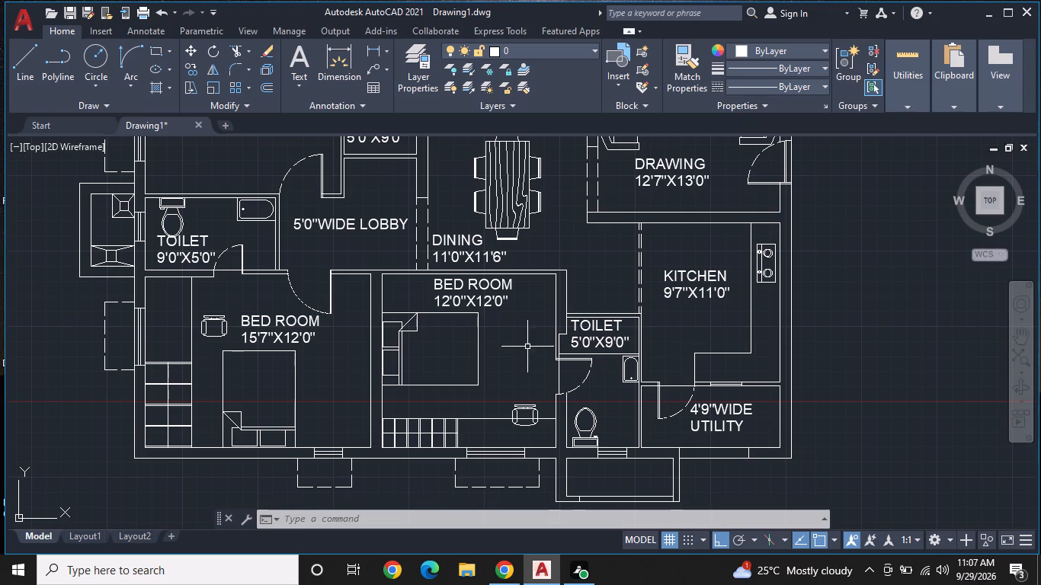
pyautogui.moveTo(498, 318); pyautogui.dragTo(537, 264, button='middle')
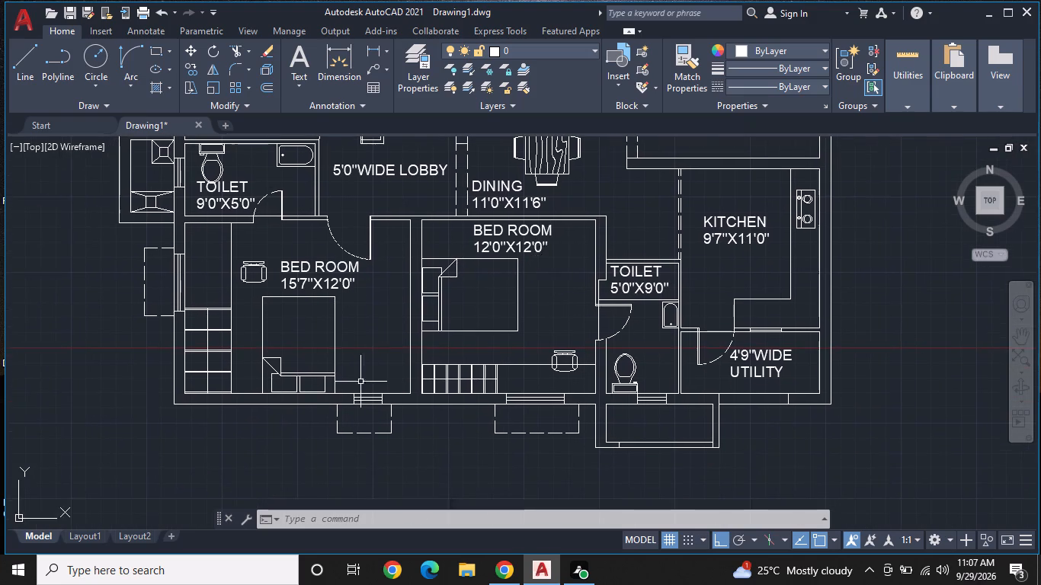
pyautogui.moveTo(360, 382); pyautogui.dragTo(537, 253, button='middle')
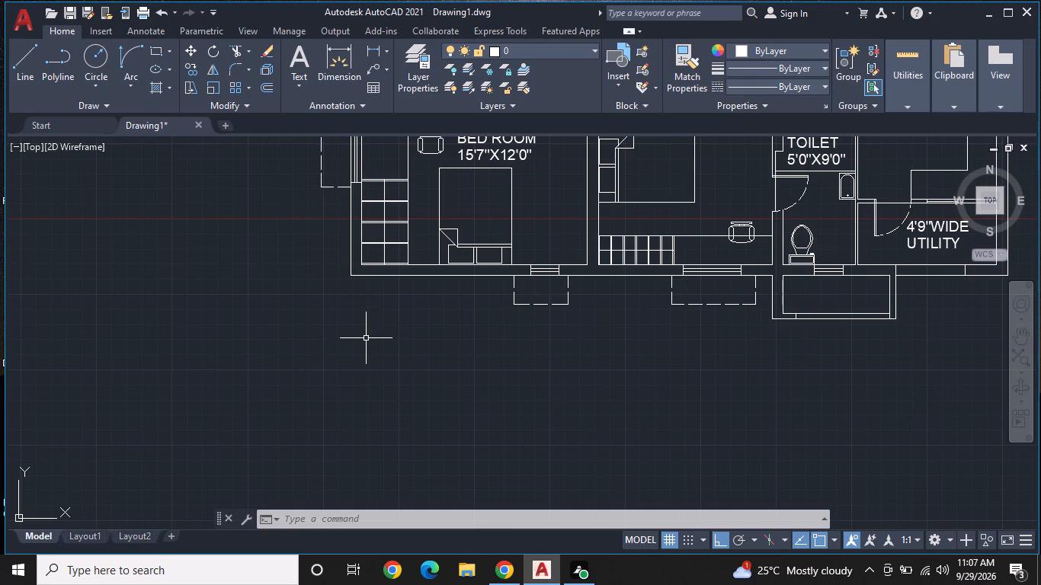
pyautogui.scroll(1, 368, 331)
pyautogui.moveTo(372, 325); pyautogui.dragTo(458, 312, button='middle')
pyautogui.moveTo(405, 312); pyautogui.dragTo(391, 318, button='middle')
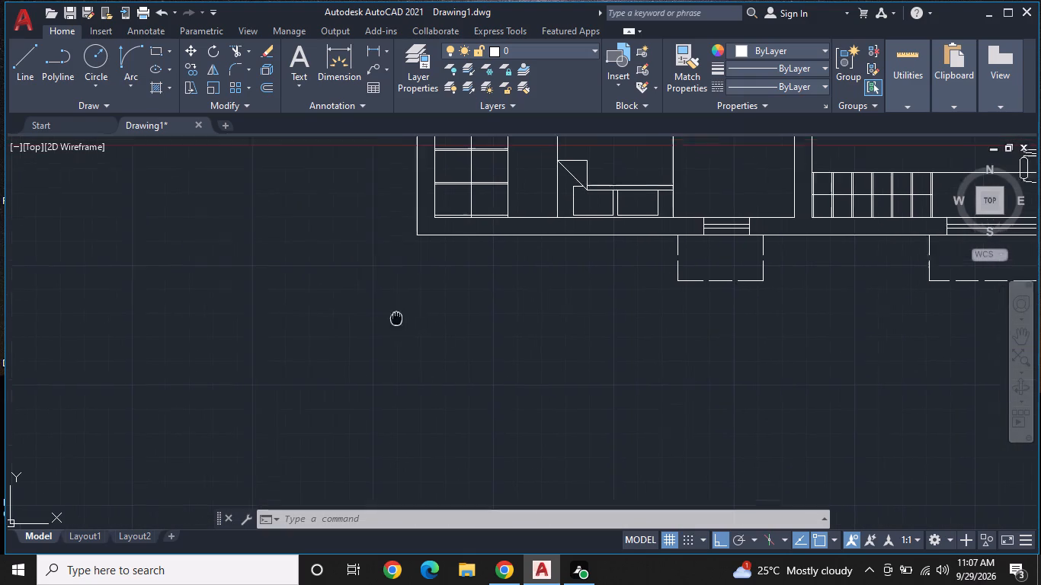
pyautogui.moveTo(391, 318); pyautogui.dragTo(280, 329, button='middle')
pyautogui.scroll(-1, 280, 307)
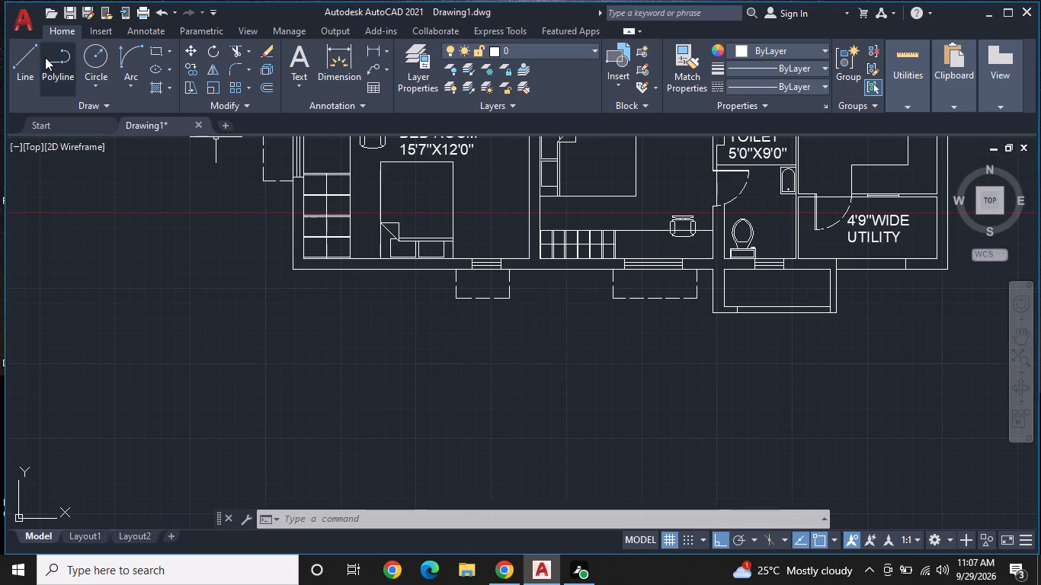
pyautogui.click(13, 57)
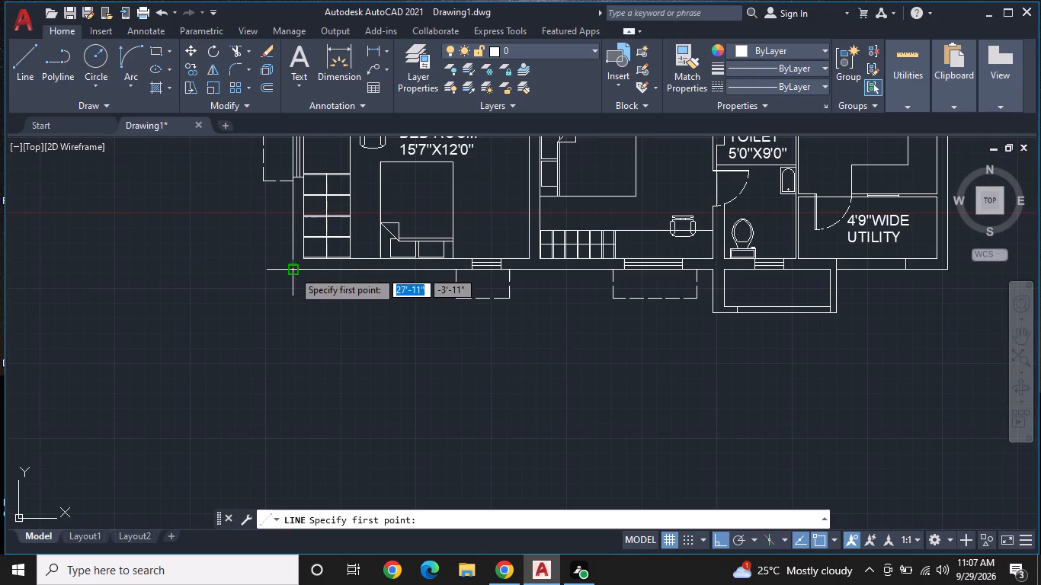
pyautogui.click(293, 270)
pyautogui.moveTo(293, 404); pyautogui.dragTo(296, 276, button='middle')
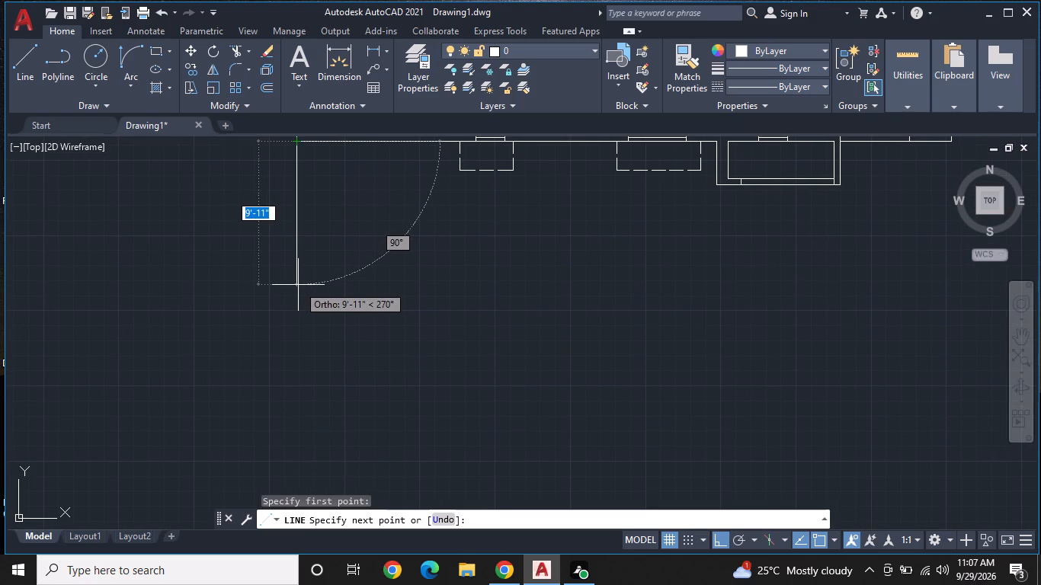
pyautogui.click(299, 286)
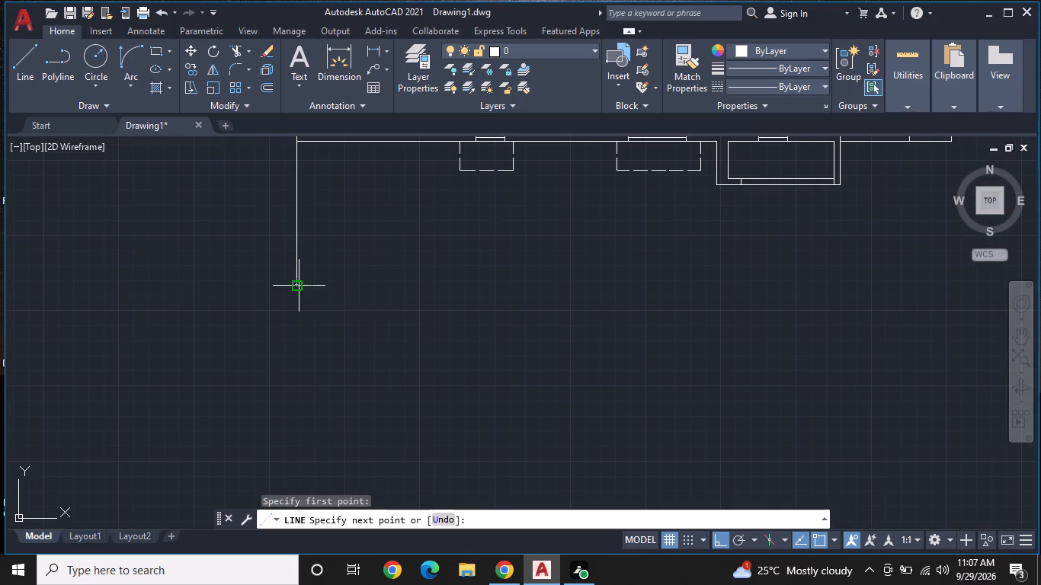
pyautogui.moveTo(894, 295); pyautogui.dragTo(511, 345, button='middle')
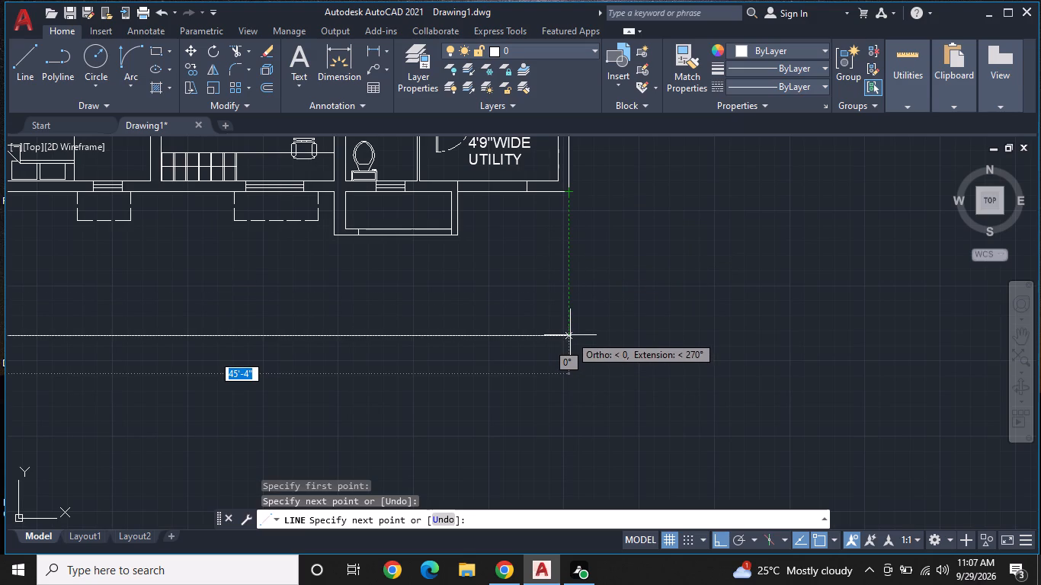
pyautogui.click(569, 335)
pyautogui.click(571, 193)
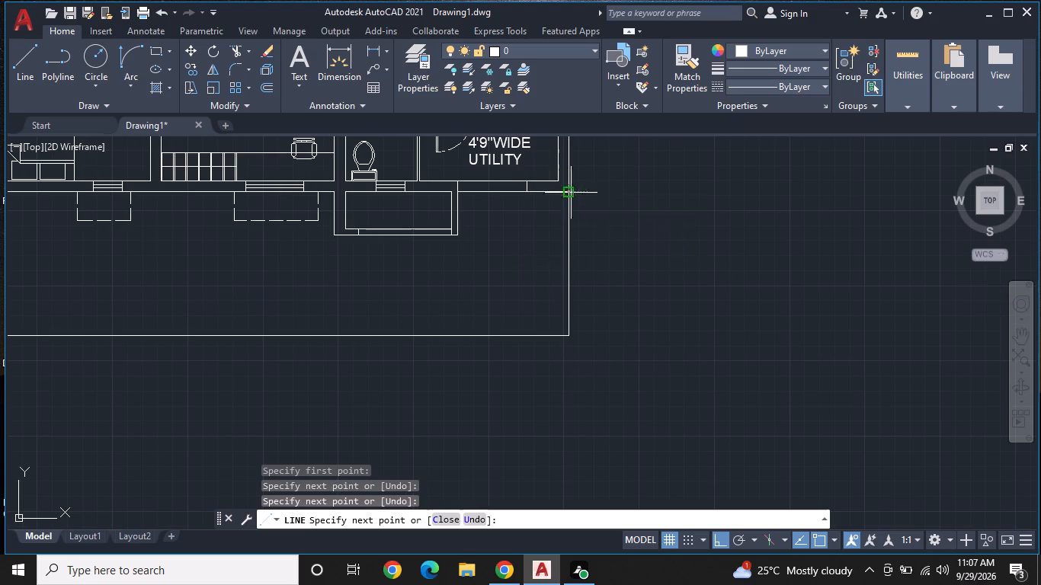
pyautogui.press('Escape')
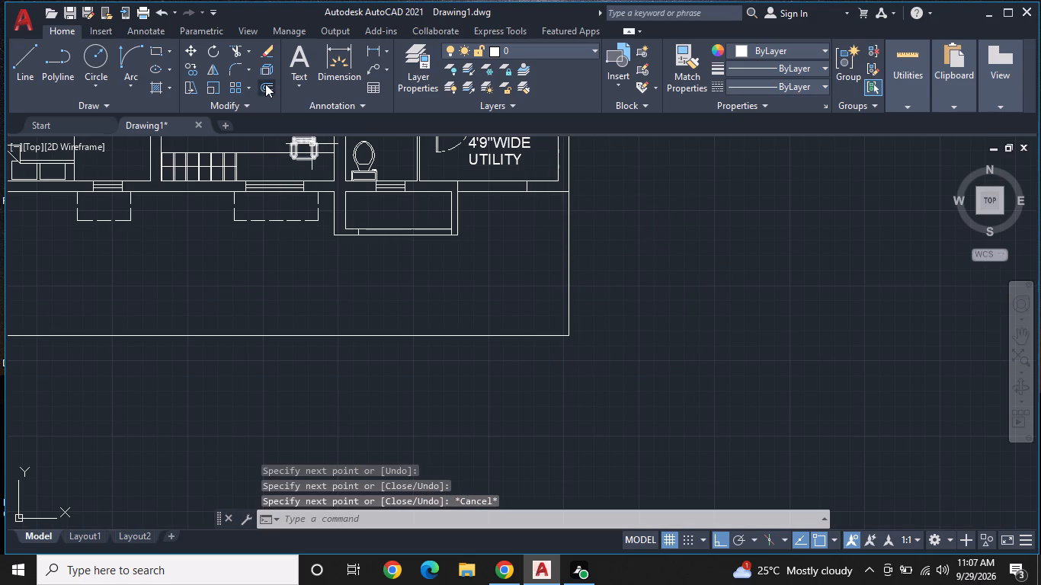
# Offset the new outline by 9" to form double walls: east and west lines inward, south line outward.
pyautogui.click(265, 87)
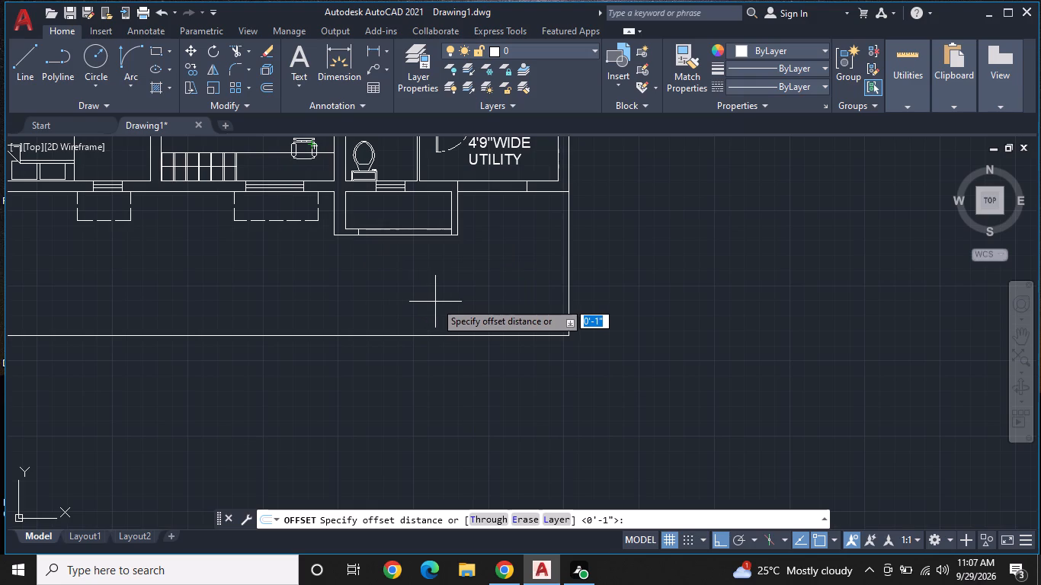
pyautogui.press('9')
pyautogui.hotkey('shift', '"')
pyautogui.press('Return')
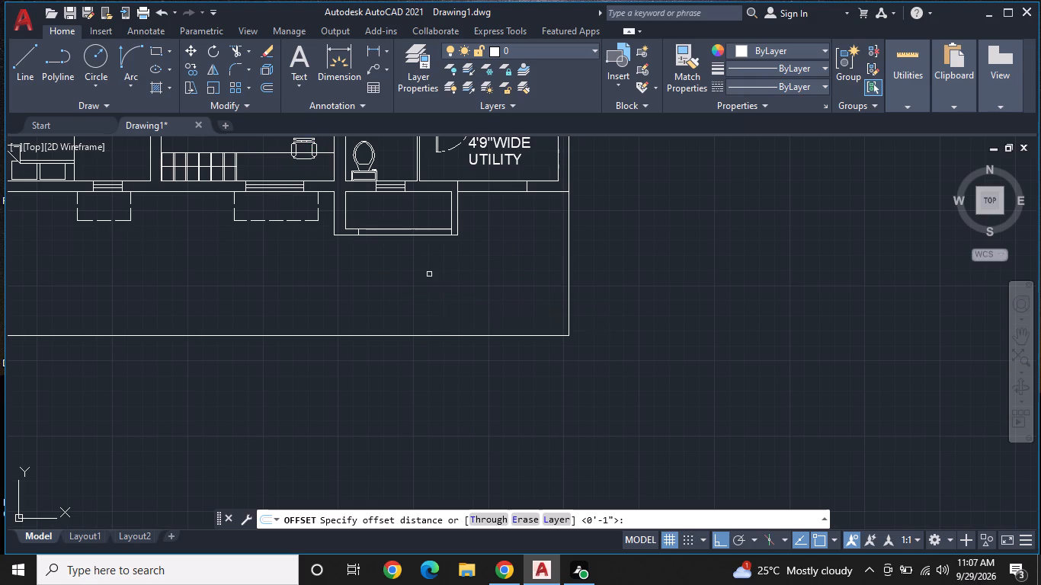
pyautogui.click(572, 251)
pyautogui.click(568, 257)
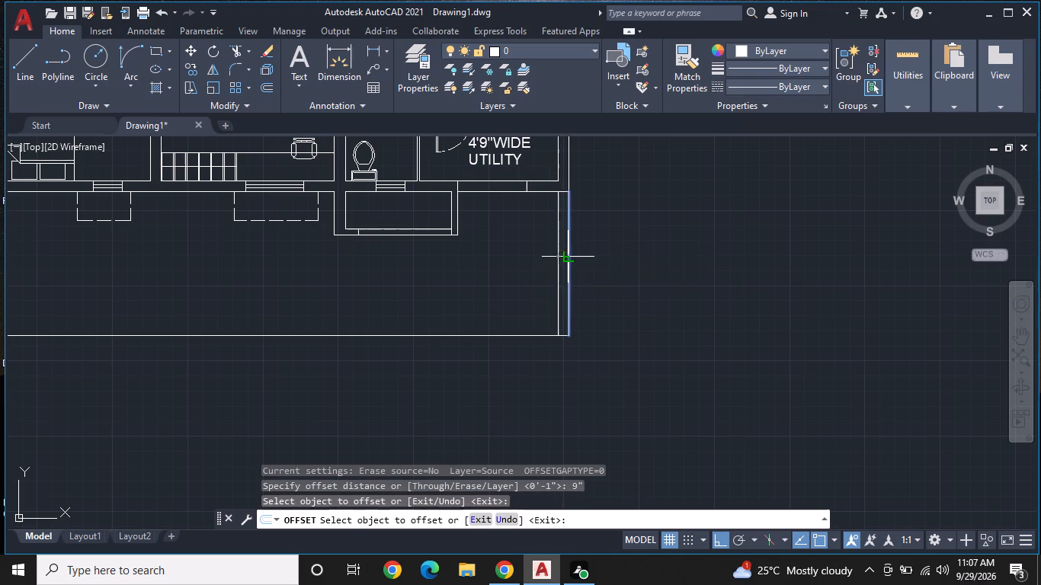
pyautogui.click(543, 269)
pyautogui.moveTo(519, 287); pyautogui.dragTo(655, 309, button='middle')
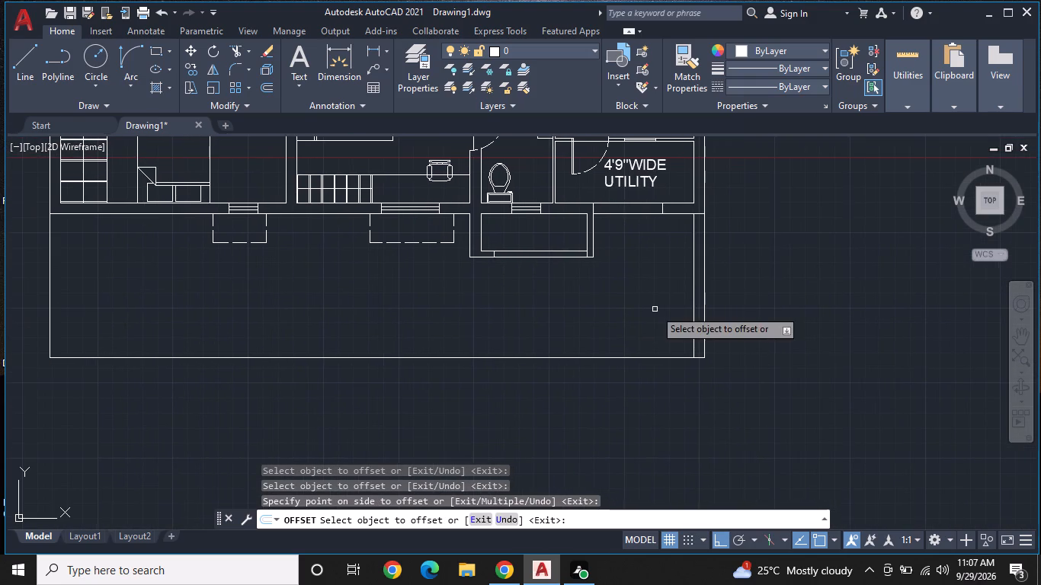
pyautogui.moveTo(559, 356); pyautogui.dragTo(559, 389)
pyautogui.click(559, 391)
pyautogui.click(559, 391)
pyautogui.moveTo(168, 299); pyautogui.dragTo(388, 305, button='middle')
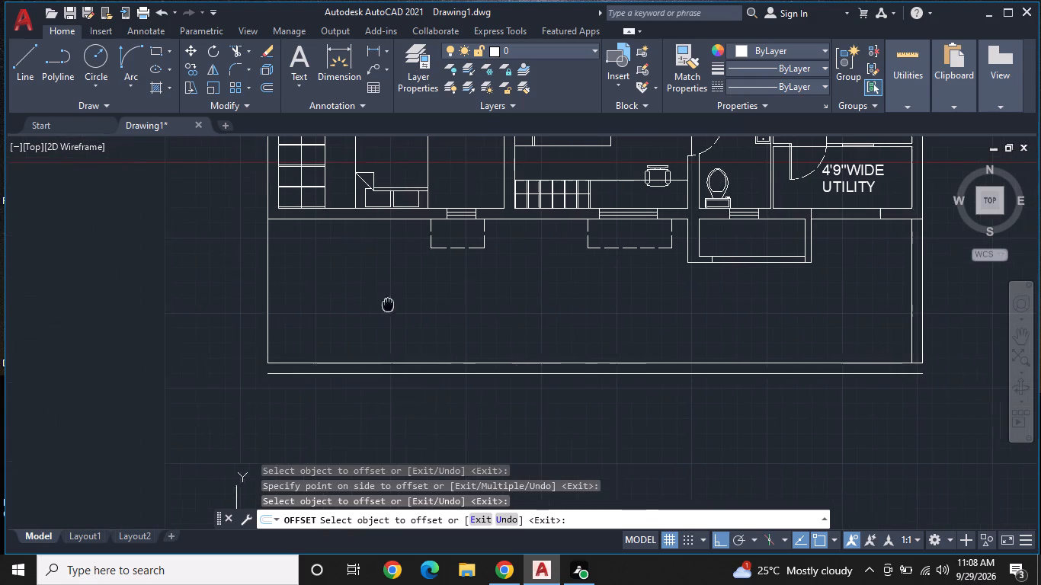
pyautogui.click(271, 278)
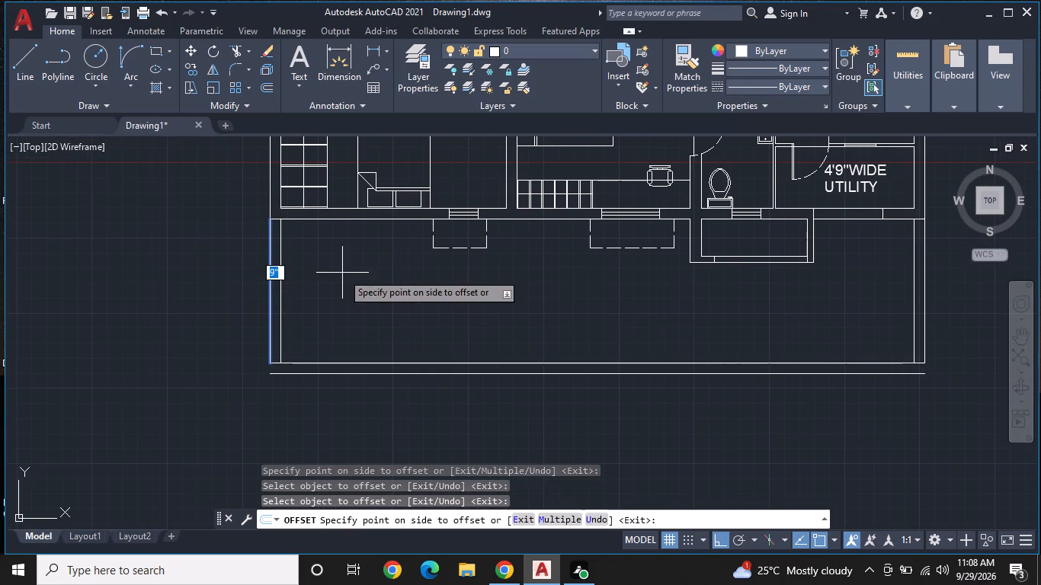
pyautogui.click(351, 273)
pyautogui.press('Escape')
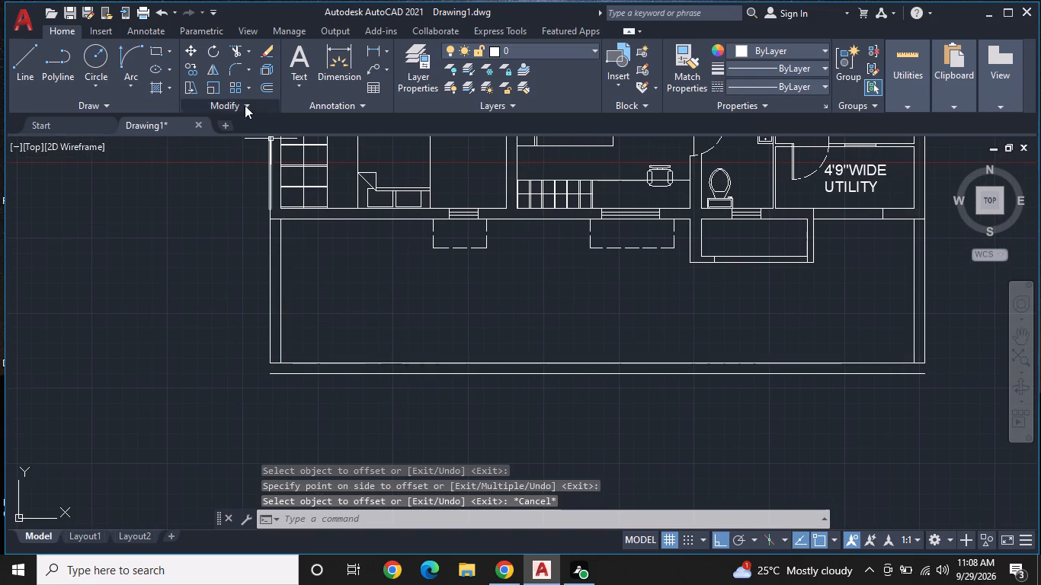
# Fillet the outermost south line with the outer west and east lines to close both southern corners squarely.
pyautogui.click(232, 67)
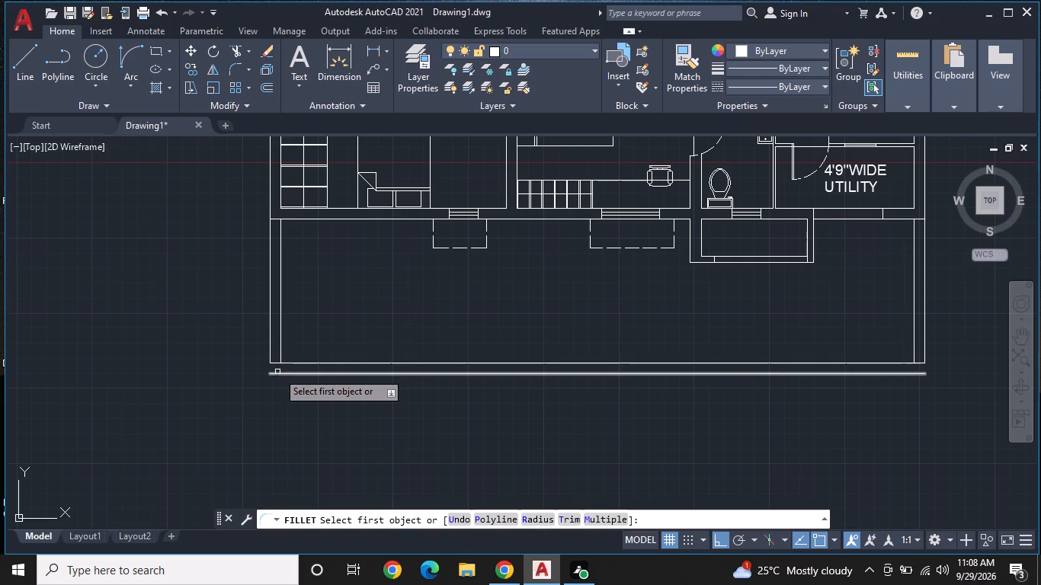
pyautogui.click(275, 374)
pyautogui.click(271, 339)
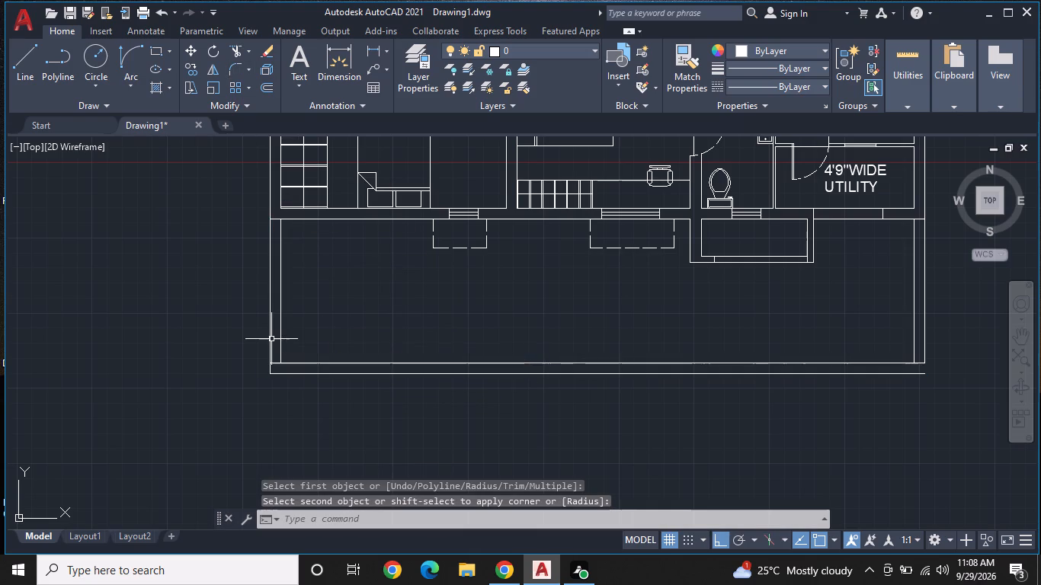
pyautogui.press('space')
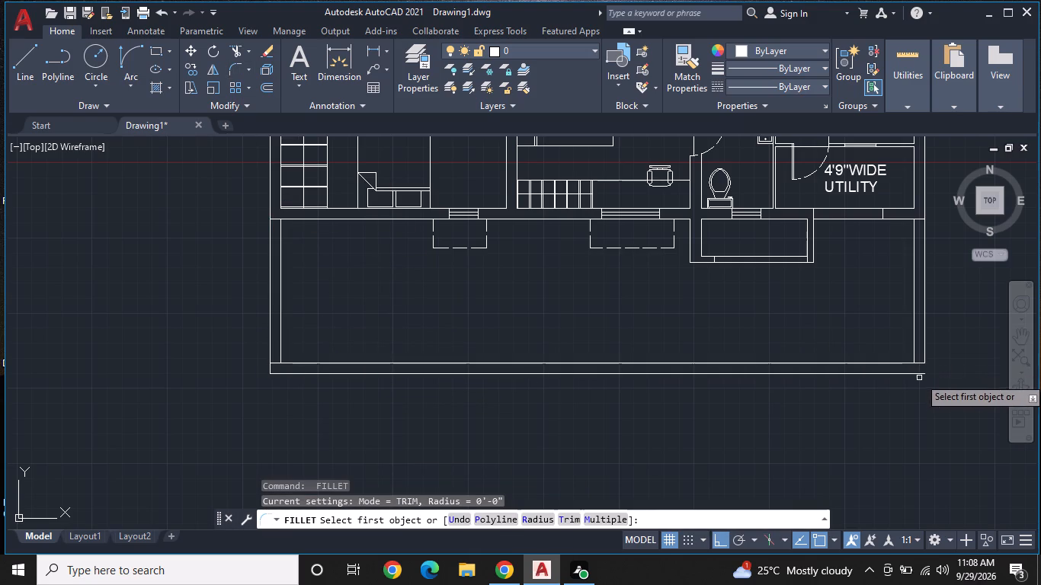
pyautogui.click(919, 375)
pyautogui.click(927, 351)
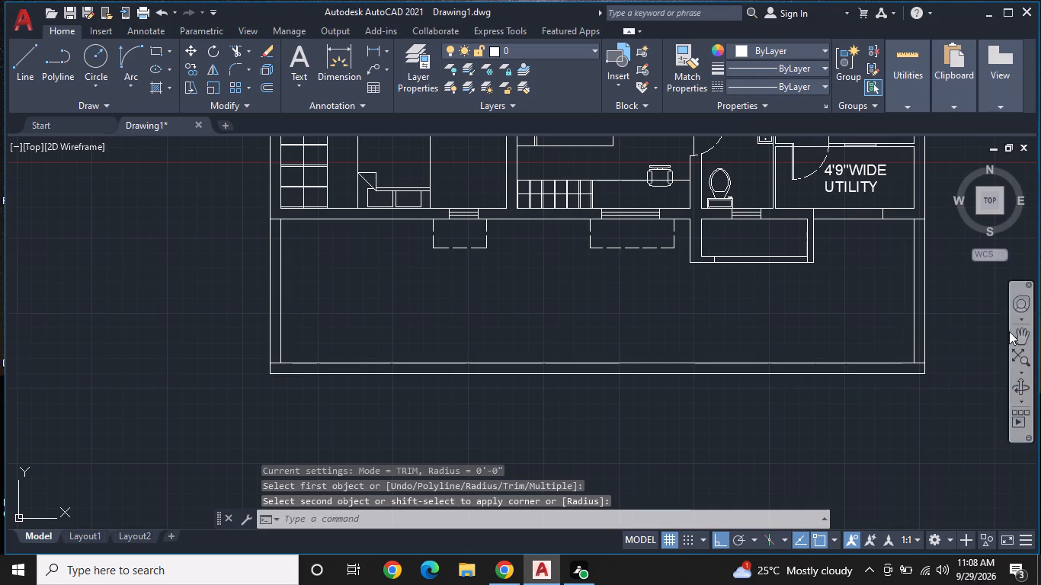
pyautogui.press('Escape')
# Trim the inner south line's overhanging ends within the wall thickness at the southwest and southeast corners.
pyautogui.click(229, 51)
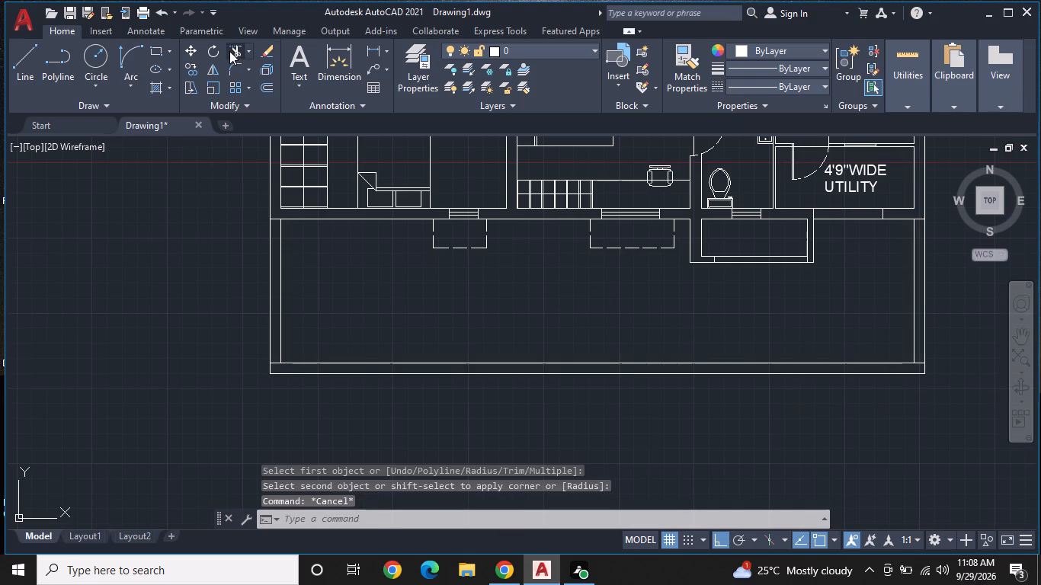
pyautogui.scroll(1, 282, 364)
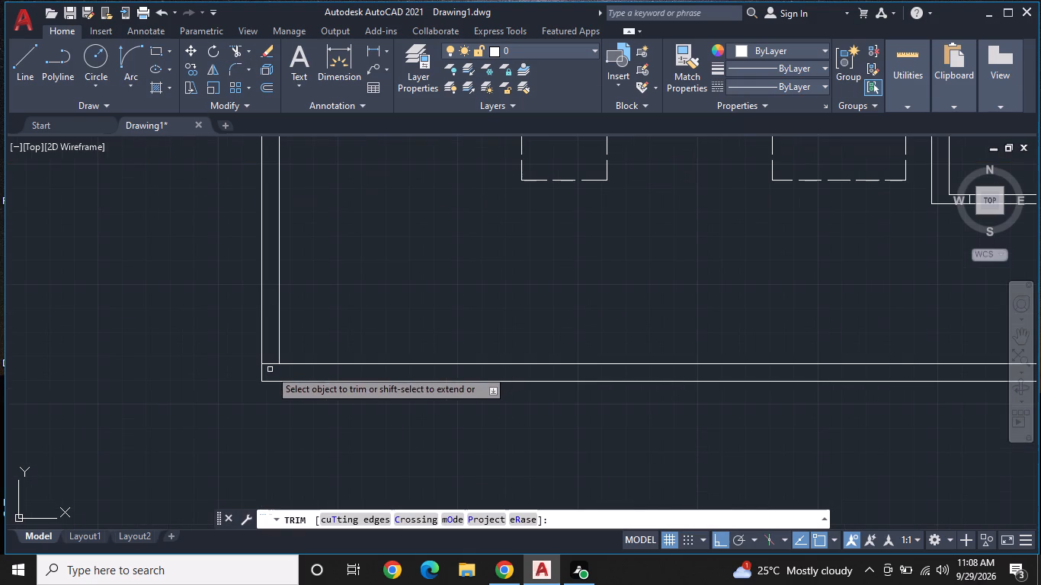
pyautogui.click(271, 361)
pyautogui.click(273, 374)
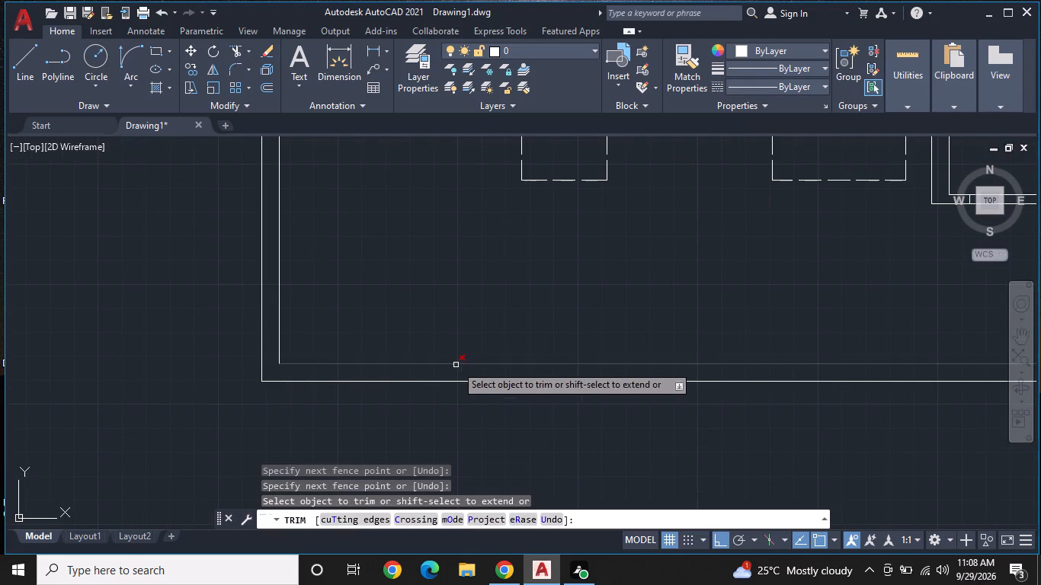
pyautogui.moveTo(456, 365); pyautogui.dragTo(0, 358, button='middle')
pyautogui.scroll(-1, 132, 353)
pyautogui.press('Escape')
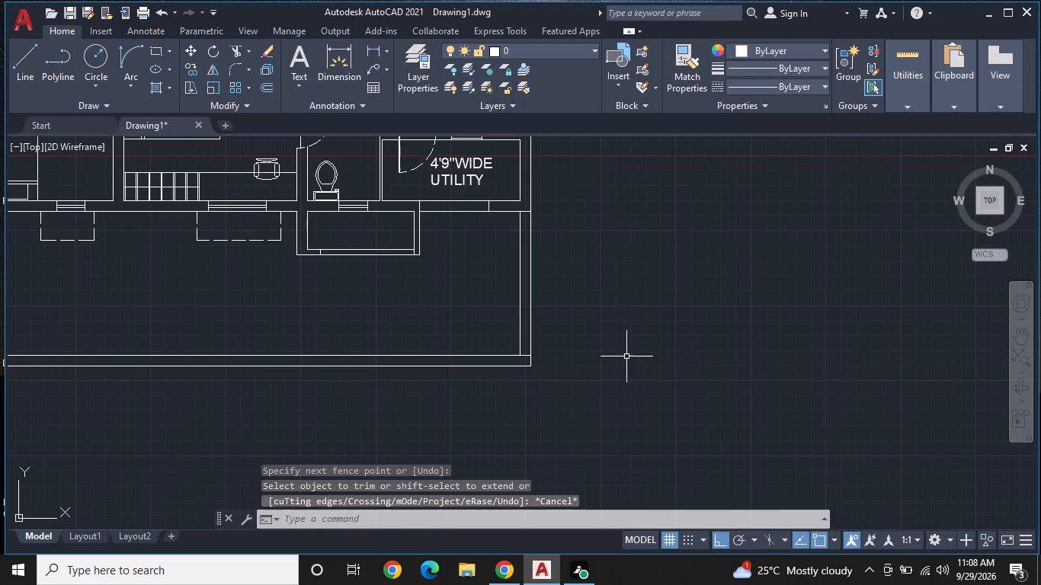
pyautogui.scroll(1, 556, 359)
pyautogui.press('space')
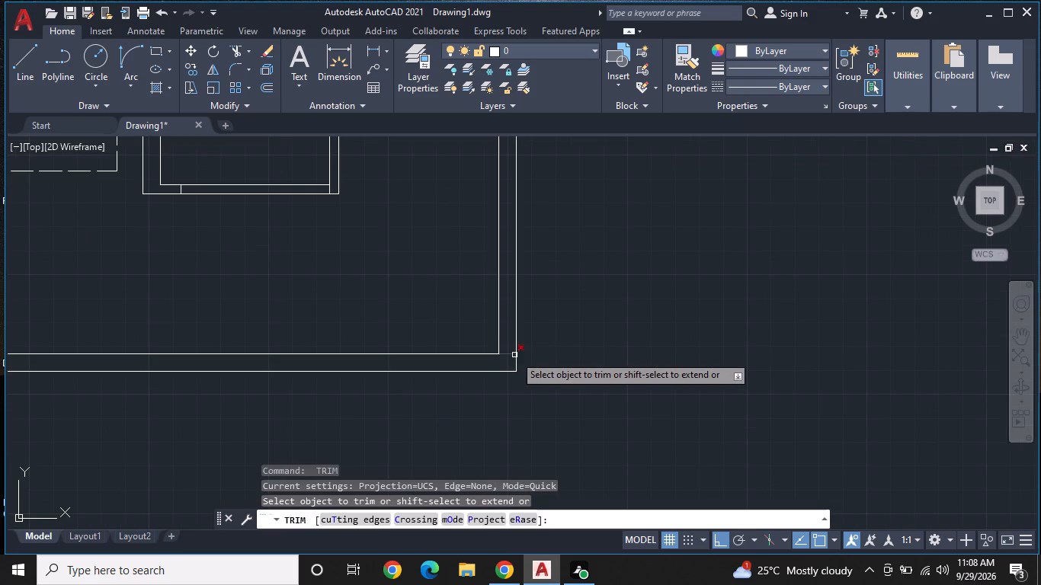
pyautogui.click(504, 353)
pyautogui.scroll(-2, 506, 354)
pyautogui.press('Escape')
# From the enclosure's inner southwest corner, draw a line south across the 9" wall, continued 11'4" further south.
pyautogui.moveTo(617, 337); pyautogui.dragTo(630, 335, button='middle')
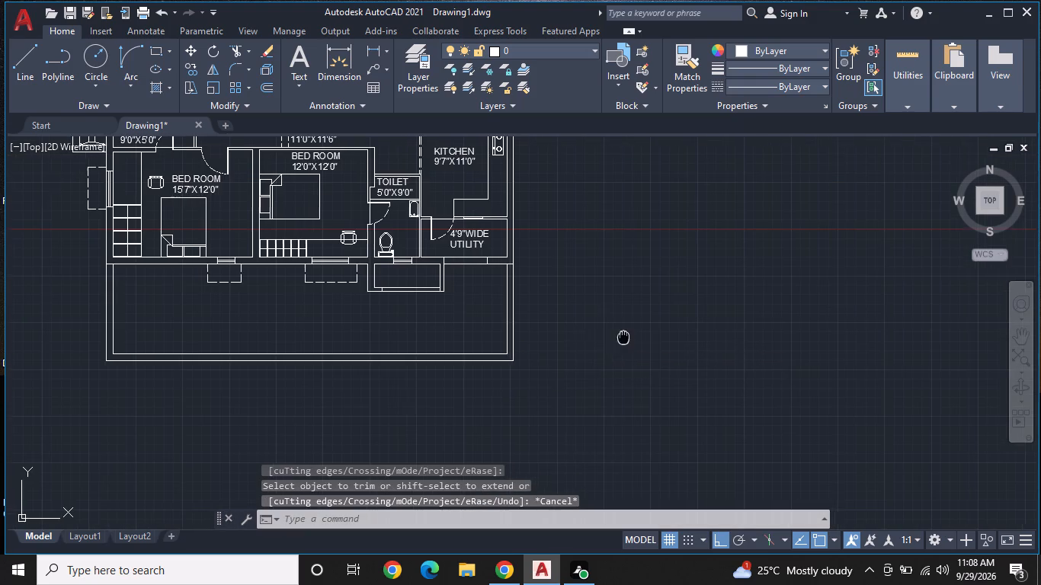
pyautogui.moveTo(630, 335); pyautogui.dragTo(769, 308, button='middle')
pyautogui.moveTo(552, 352); pyautogui.dragTo(612, 332, button='middle')
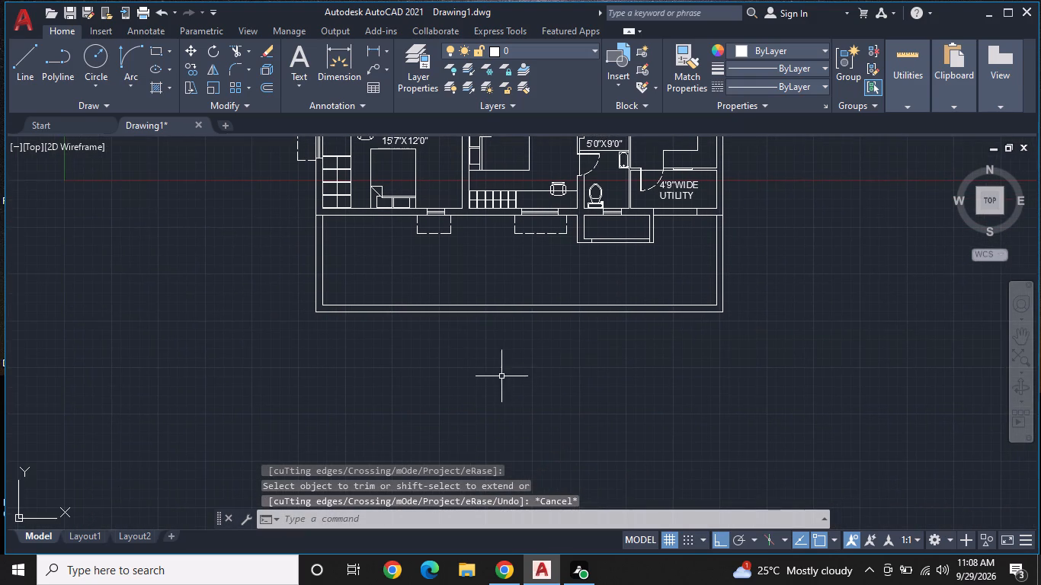
pyautogui.moveTo(501, 376); pyautogui.dragTo(563, 336, button='middle')
pyautogui.scroll(1, 424, 366)
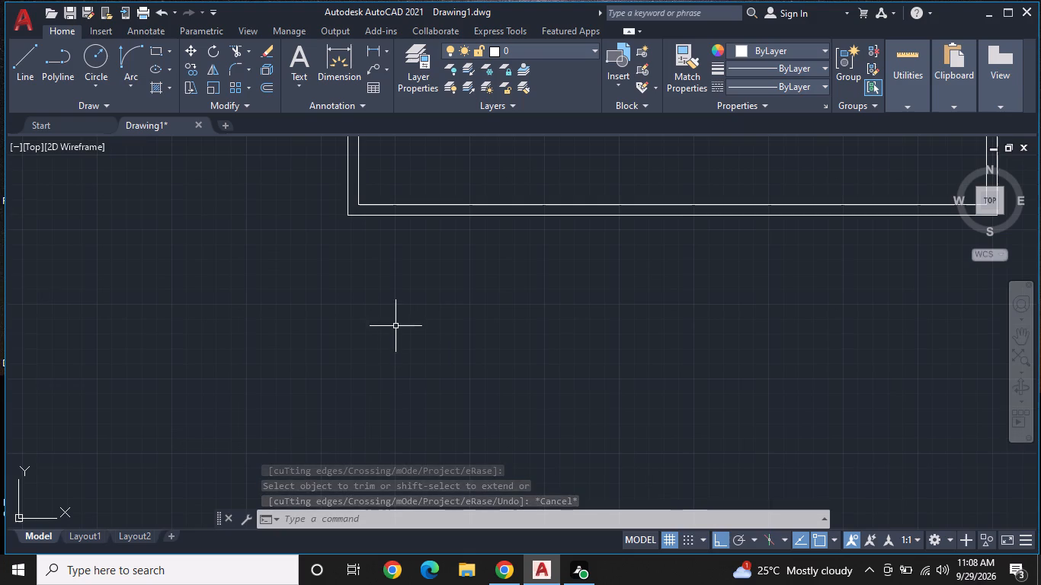
pyautogui.moveTo(396, 326); pyautogui.dragTo(364, 367, button='middle')
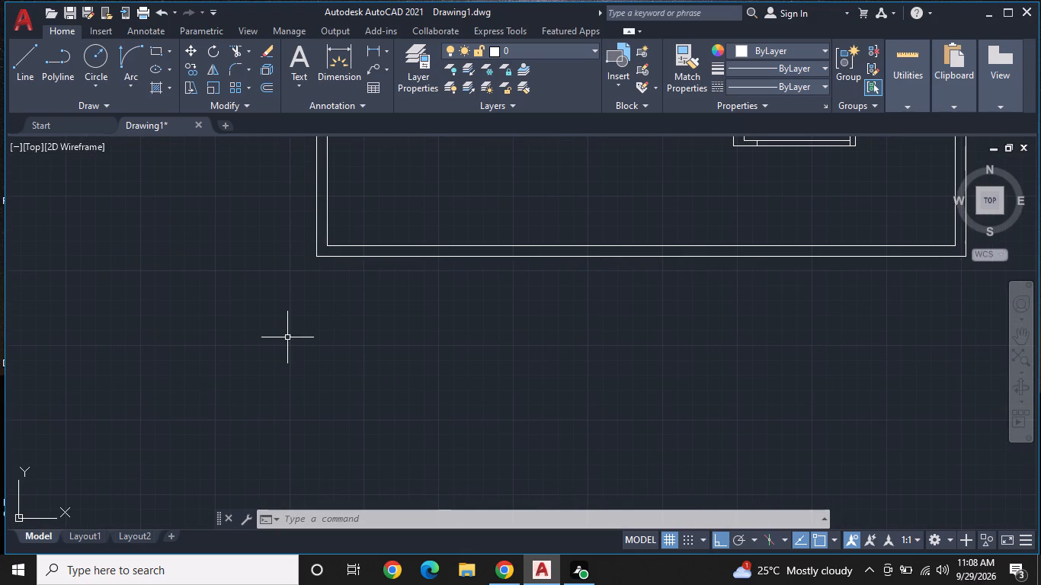
pyautogui.write('L')
pyautogui.press('space')
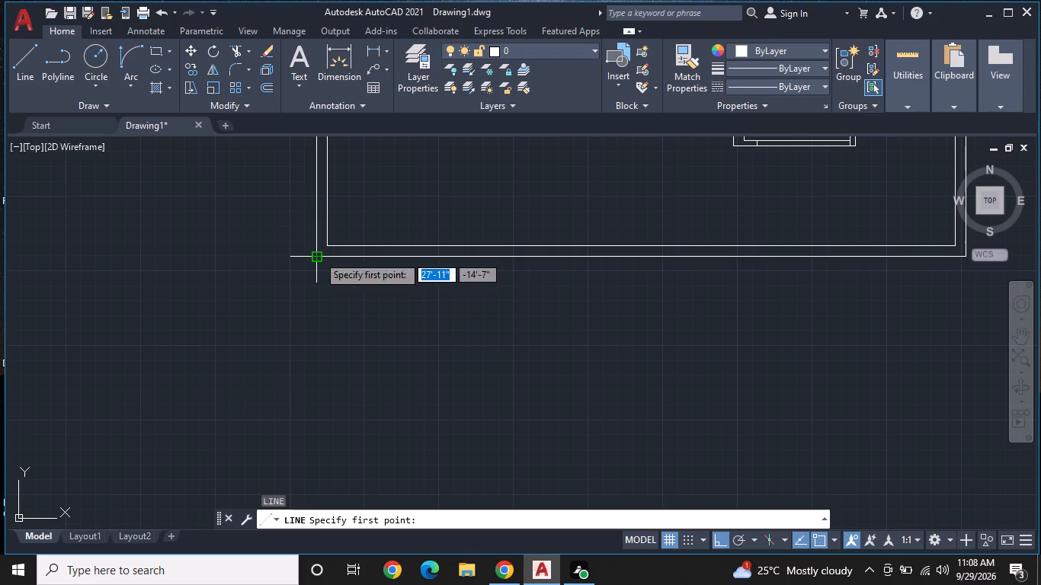
pyautogui.press('Escape')
pyautogui.scroll(2, 328, 247)
pyautogui.press('space')
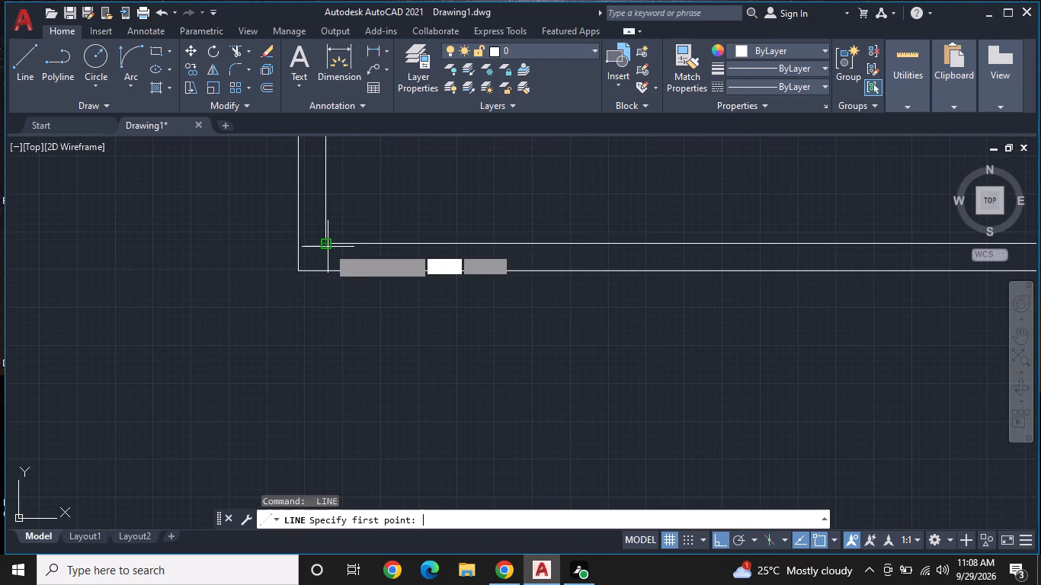
pyautogui.click(326, 246)
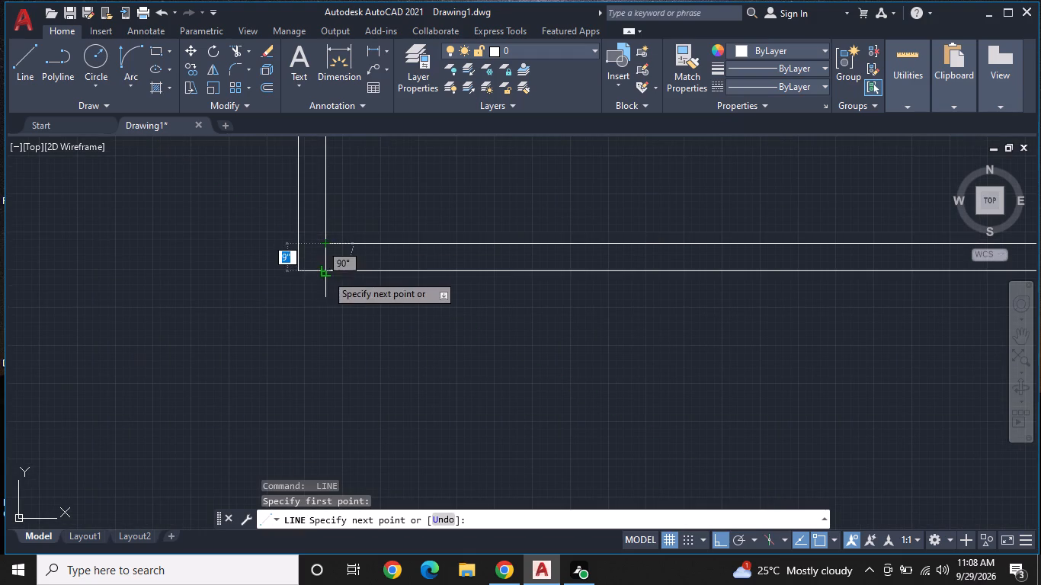
pyautogui.click(325, 277)
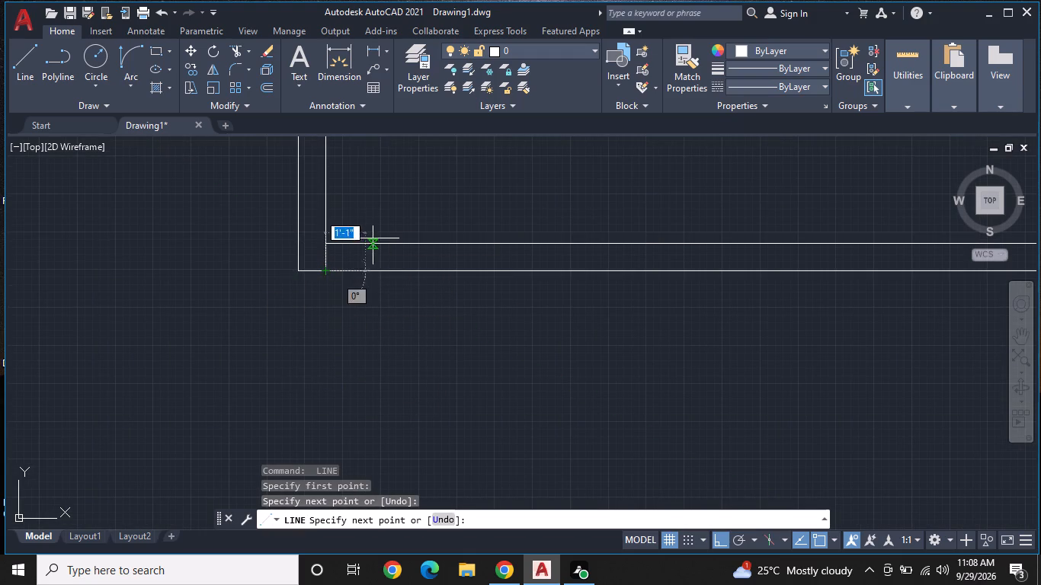
pyautogui.moveTo(328, 349); pyautogui.dragTo(344, 258, button='middle')
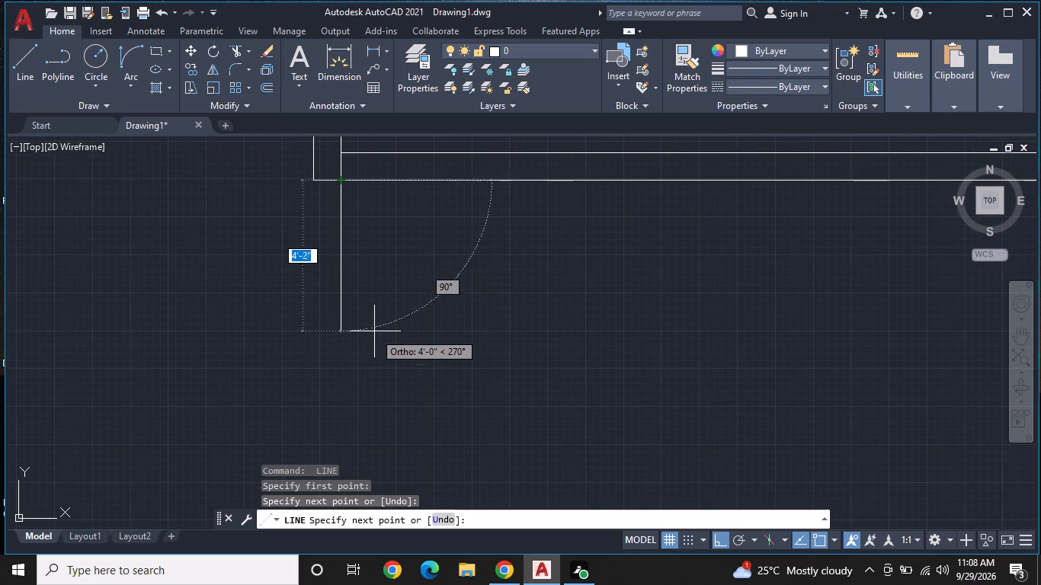
pyautogui.press('1')
pyautogui.press('1')
pyautogui.write("'4")
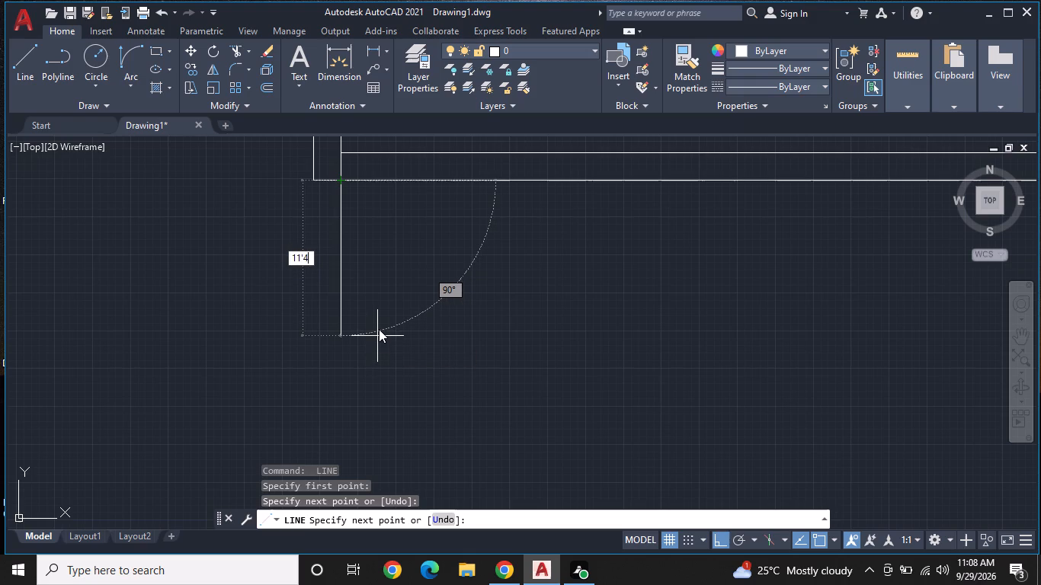
pyautogui.hotkey('shift', '"')
pyautogui.press('Return')
# Continue the room outline 14'4" east, closing it north to the enclosure's outer south wall line.
pyautogui.scroll(-1, 377, 336)
pyautogui.moveTo(377, 336); pyautogui.dragTo(390, 218, button='middle')
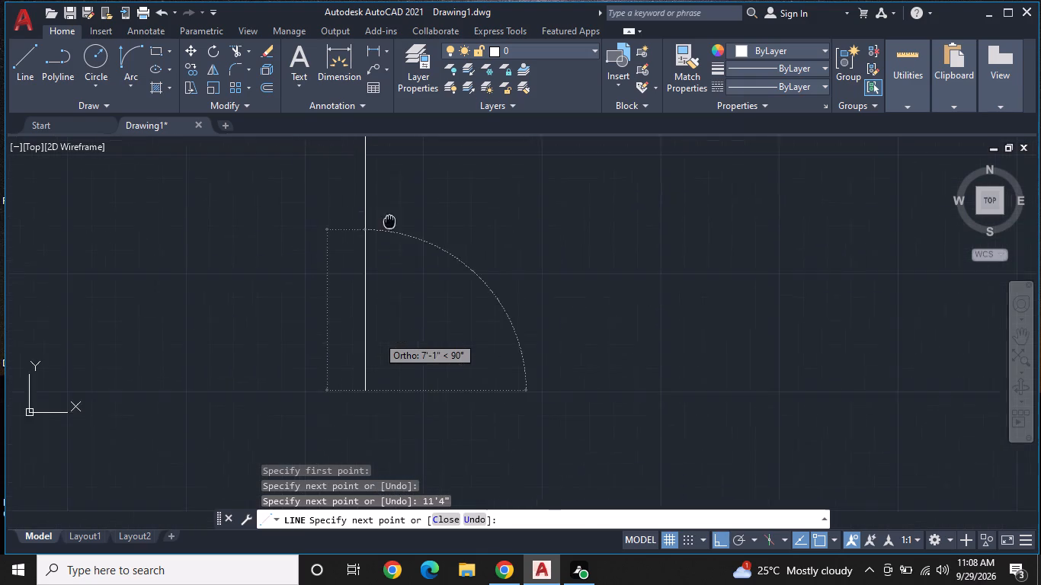
pyautogui.moveTo(390, 218); pyautogui.dragTo(391, 218, button='middle')
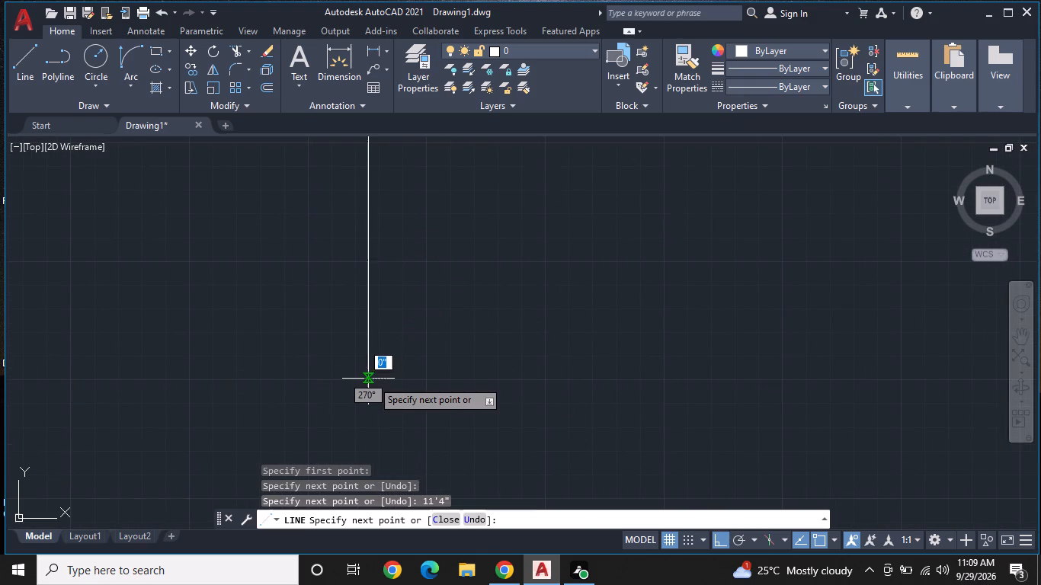
pyautogui.moveTo(379, 223); pyautogui.dragTo(371, 311, button='middle')
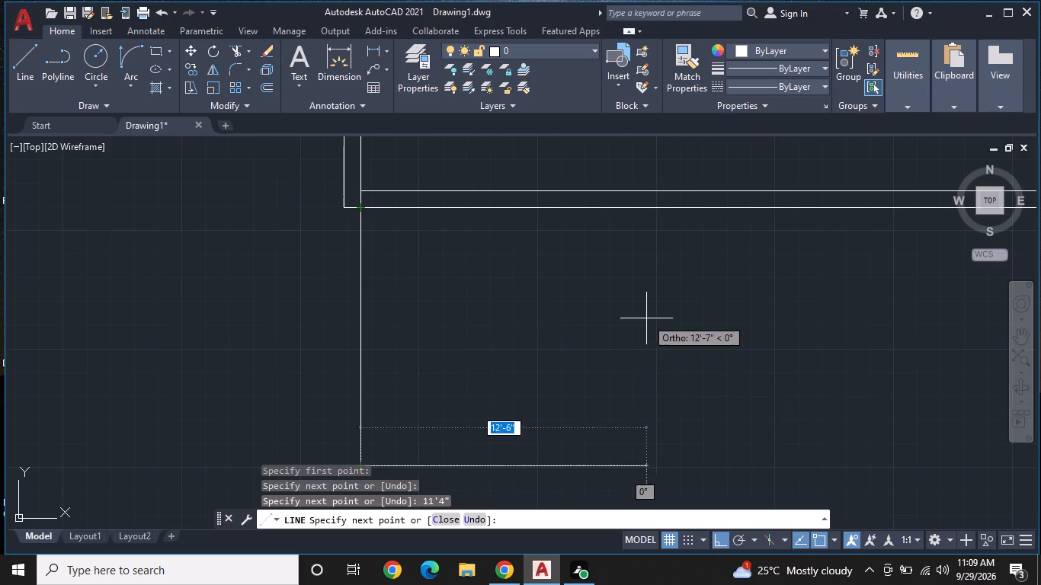
pyautogui.moveTo(636, 302); pyautogui.dragTo(601, 251, button='middle')
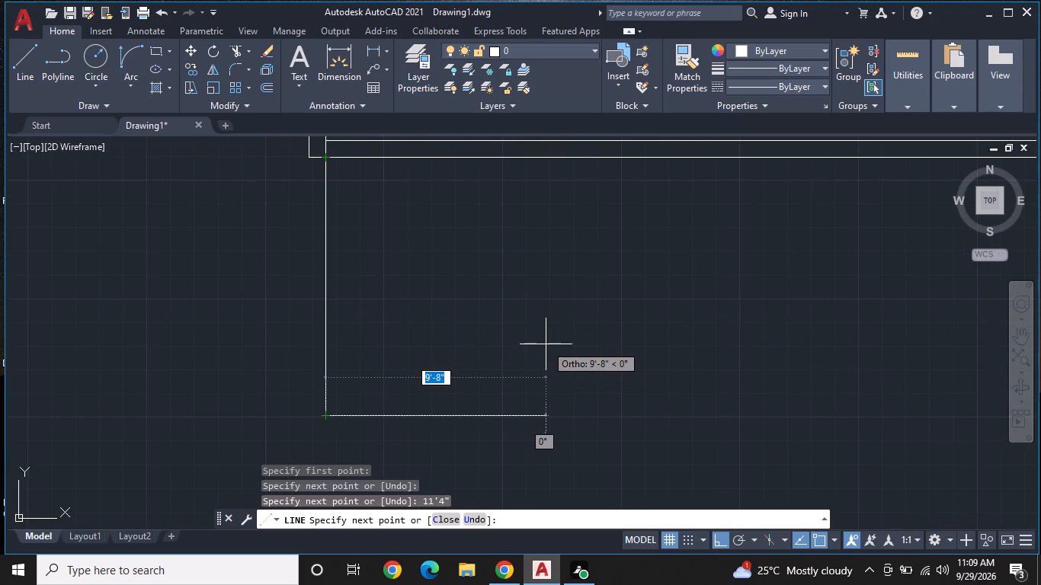
pyautogui.write('14\'4"')
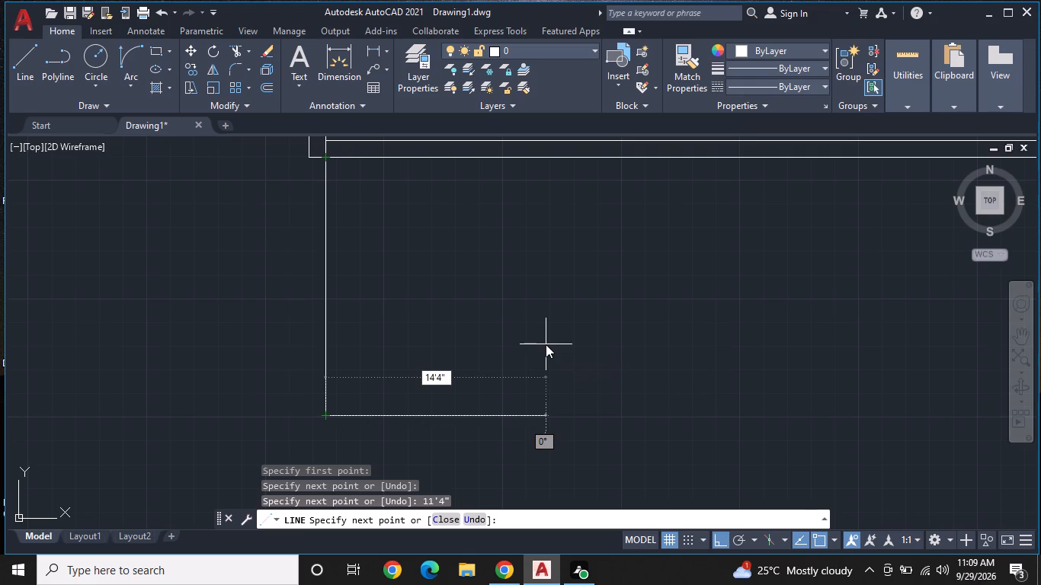
pyautogui.press('Return')
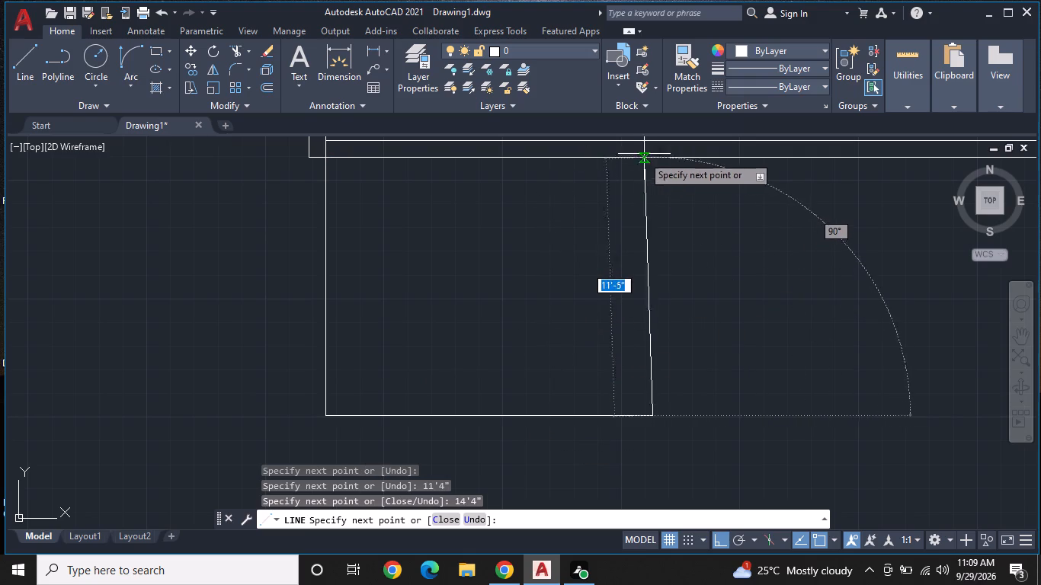
pyautogui.click(655, 161)
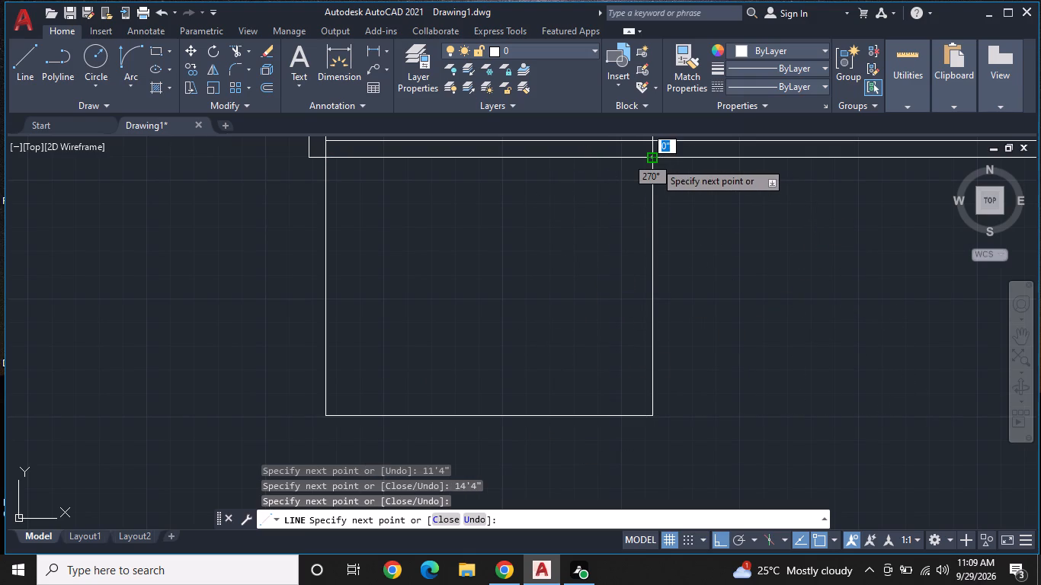
pyautogui.press('Escape')
# Offset the new room's west line 9" outward to the west.
pyautogui.scroll(-1, 626, 192)
pyautogui.moveTo(604, 235); pyautogui.dragTo(564, 325, button='middle')
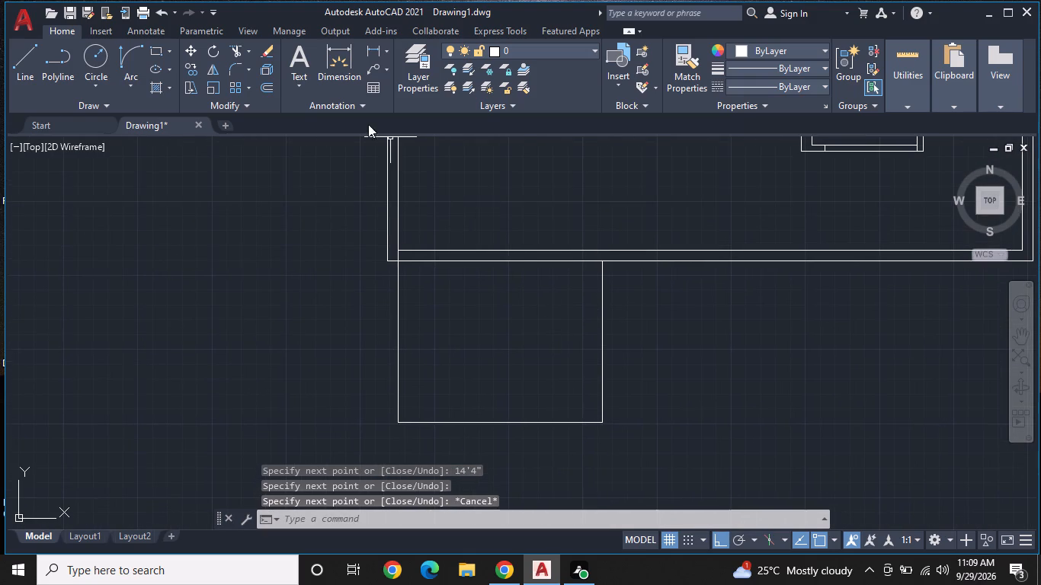
pyautogui.click(264, 85)
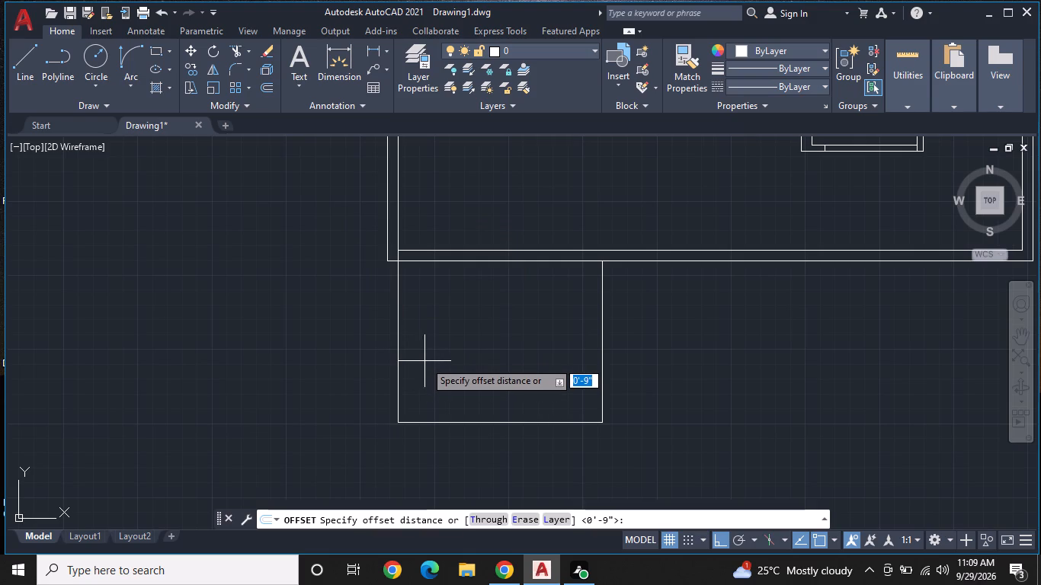
pyautogui.press('space')
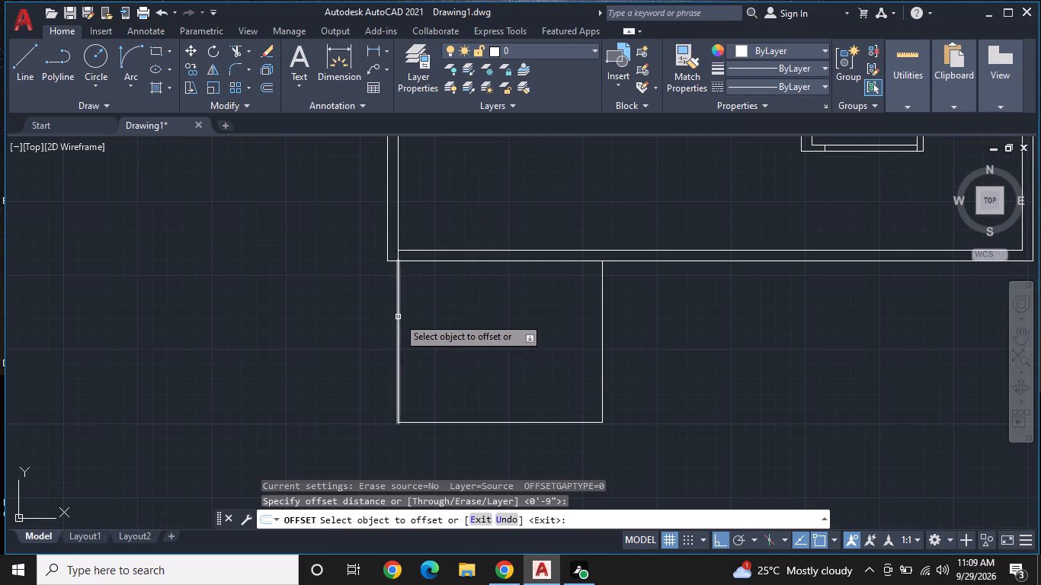
pyautogui.click(398, 317)
pyautogui.click(348, 324)
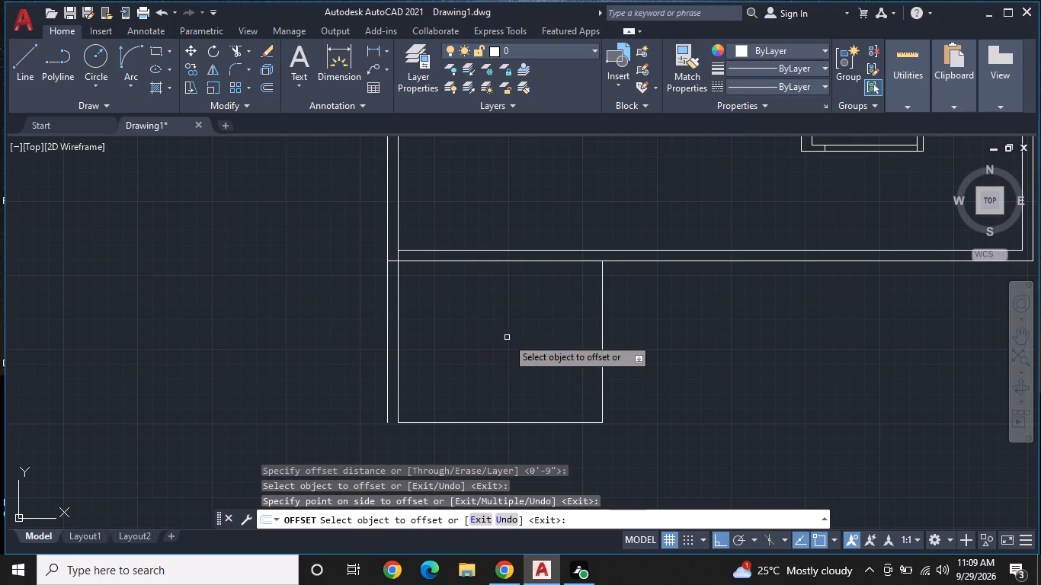
# Offset the room's south line 3" outward to the south.
pyautogui.moveTo(507, 337); pyautogui.dragTo(505, 280, button='middle')
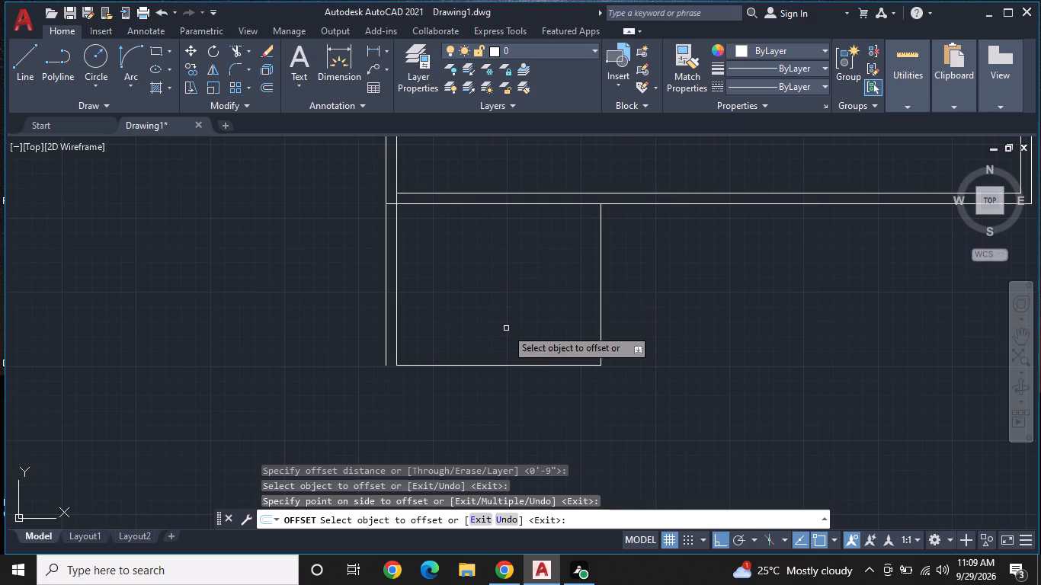
pyautogui.click(491, 366)
pyautogui.press('3')
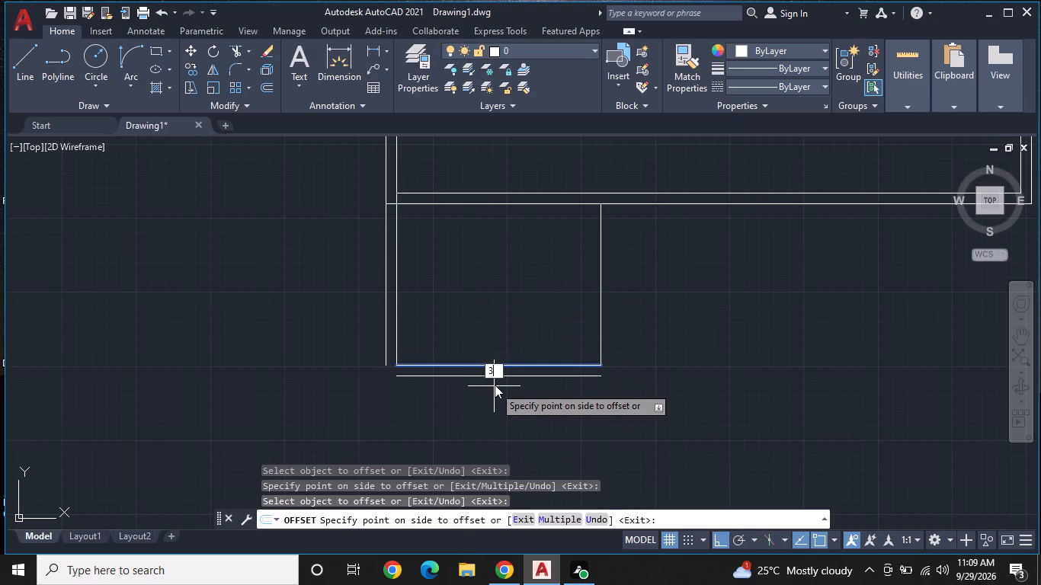
pyautogui.hotkey('shift', '"')
pyautogui.press('Return')
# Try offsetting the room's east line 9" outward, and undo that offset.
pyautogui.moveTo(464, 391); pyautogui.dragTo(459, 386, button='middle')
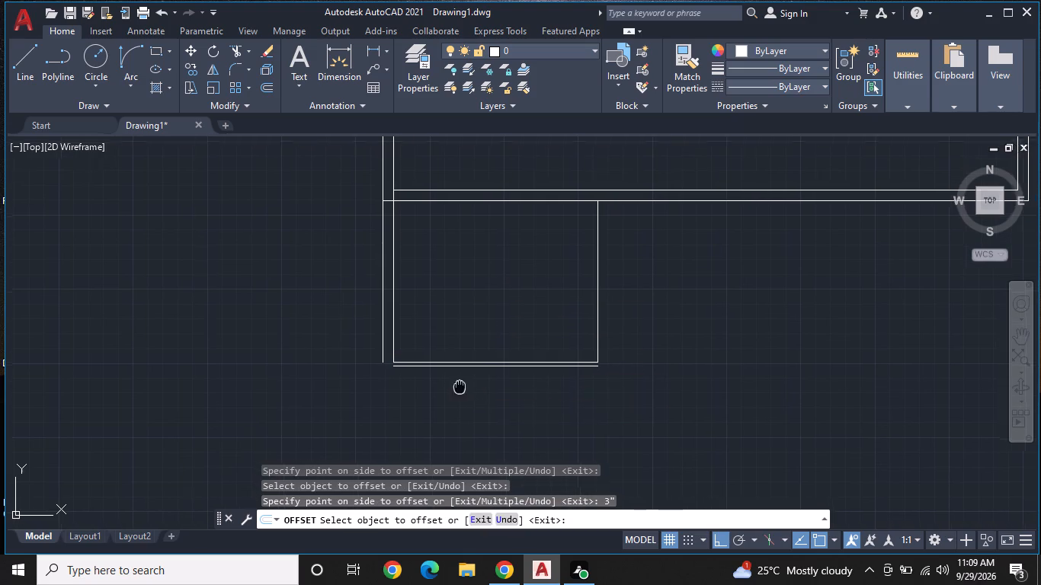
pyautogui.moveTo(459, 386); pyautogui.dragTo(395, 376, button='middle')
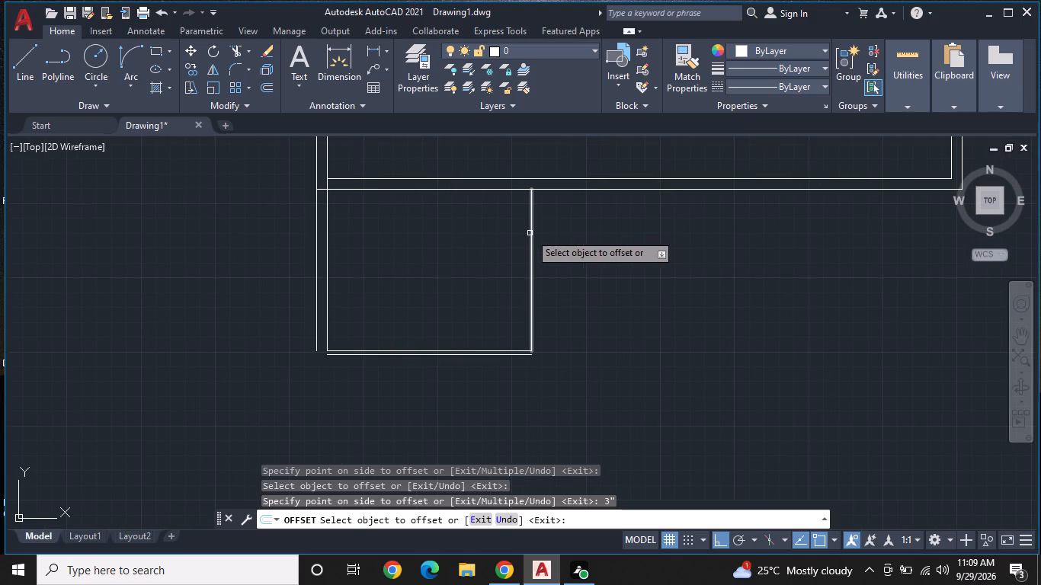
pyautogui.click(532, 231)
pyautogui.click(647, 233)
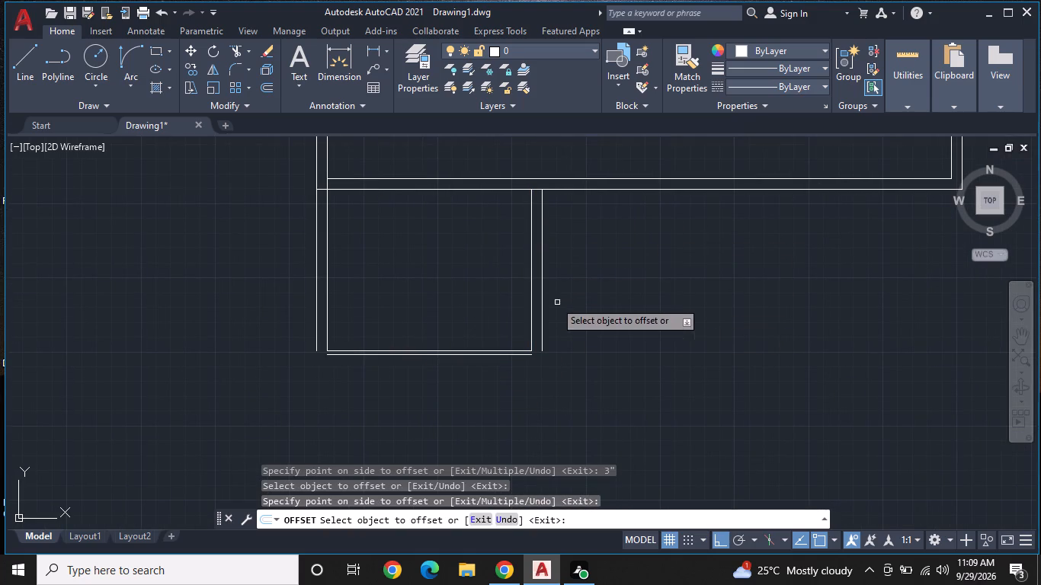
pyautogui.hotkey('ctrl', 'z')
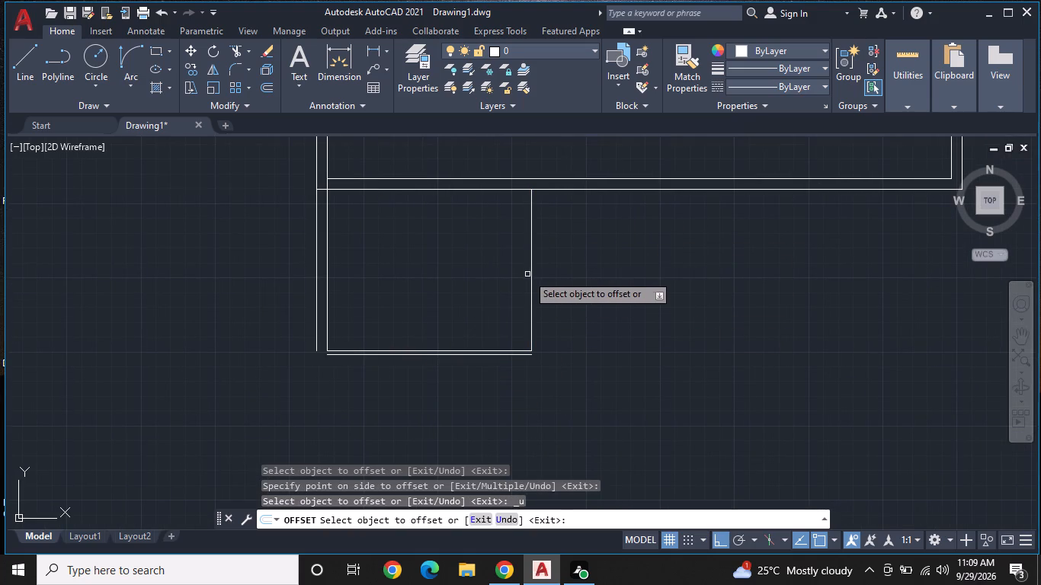
# Offset the room's east line 3" outward to the east.
pyautogui.click(530, 269)
pyautogui.press('3')
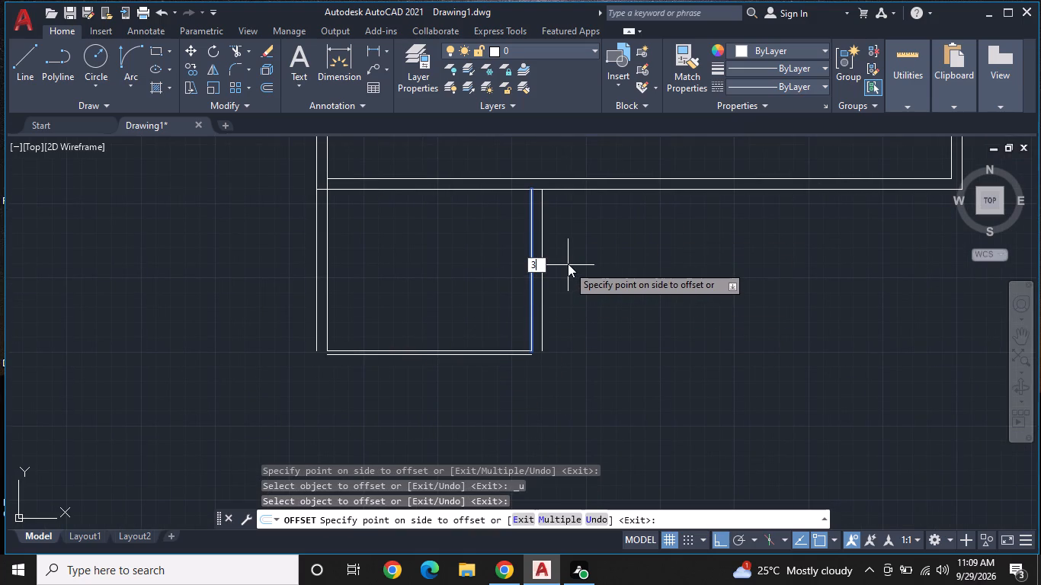
pyautogui.hotkey('shift', '"')
pyautogui.press('Return')
pyautogui.moveTo(546, 344); pyautogui.dragTo(664, 243, button='middle')
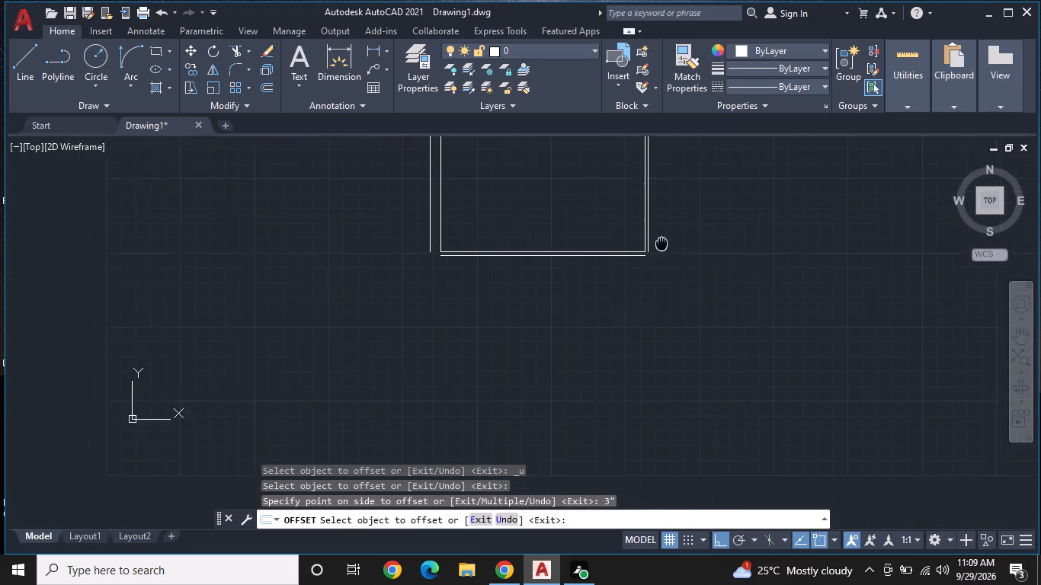
pyautogui.moveTo(664, 243); pyautogui.dragTo(665, 241, button='middle')
pyautogui.press('Escape')
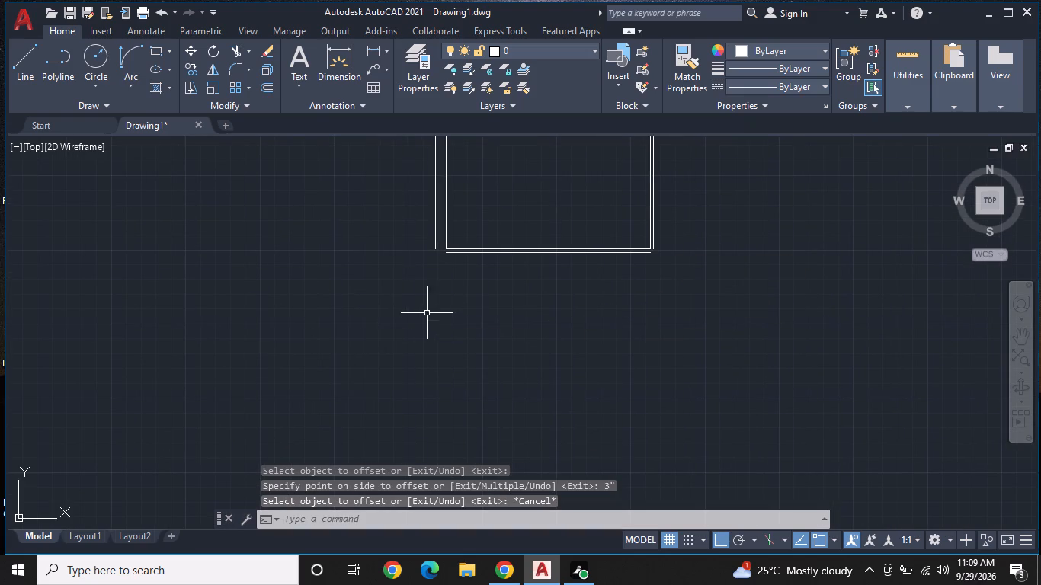
# Draw a 5'0" line southward from the west end of the room's outer south line.
pyautogui.click(27, 58)
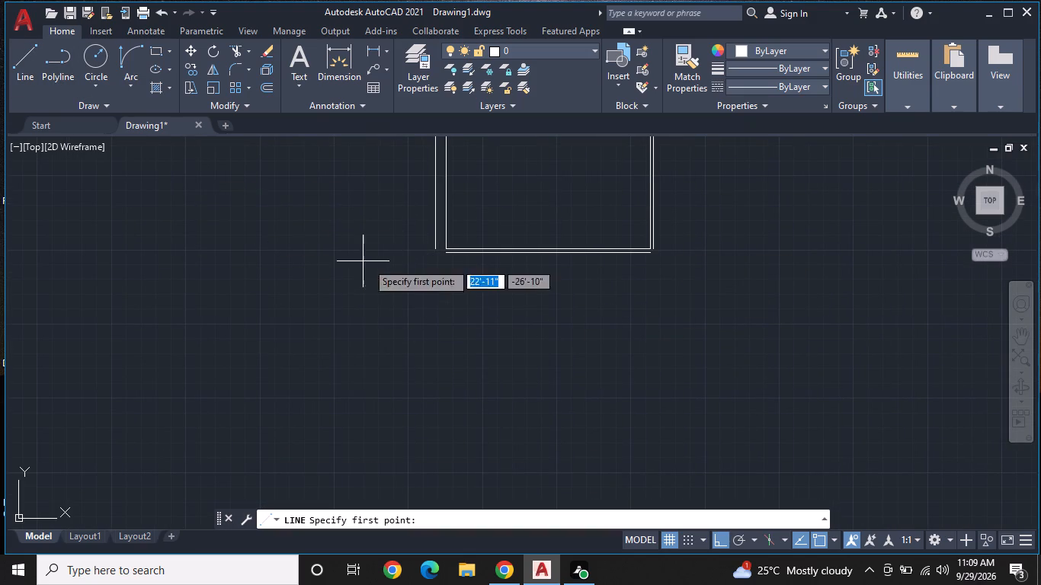
pyautogui.scroll(2, 408, 267)
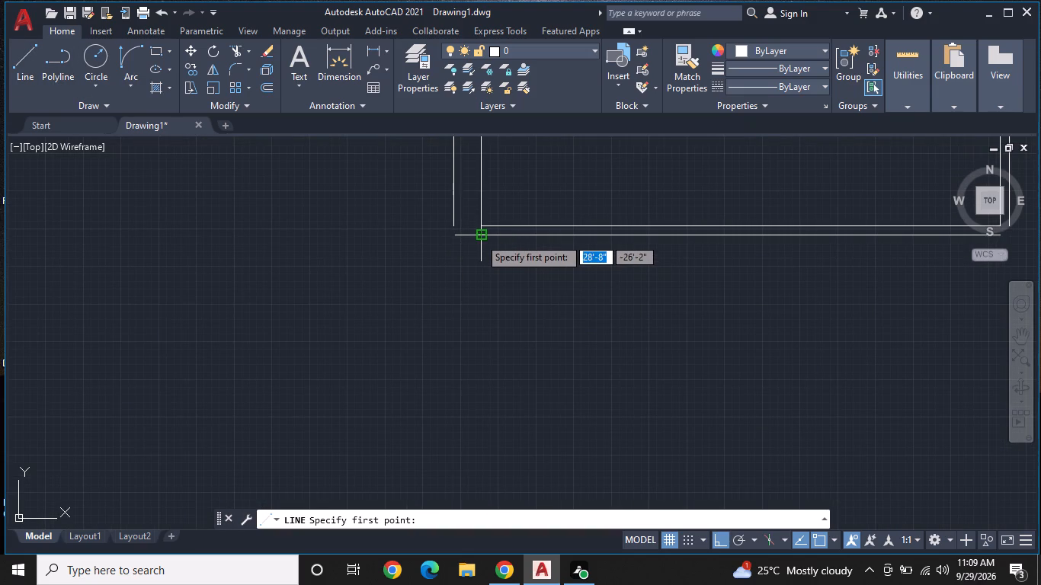
pyautogui.click(479, 238)
pyautogui.moveTo(500, 353); pyautogui.dragTo(481, 266, button='middle')
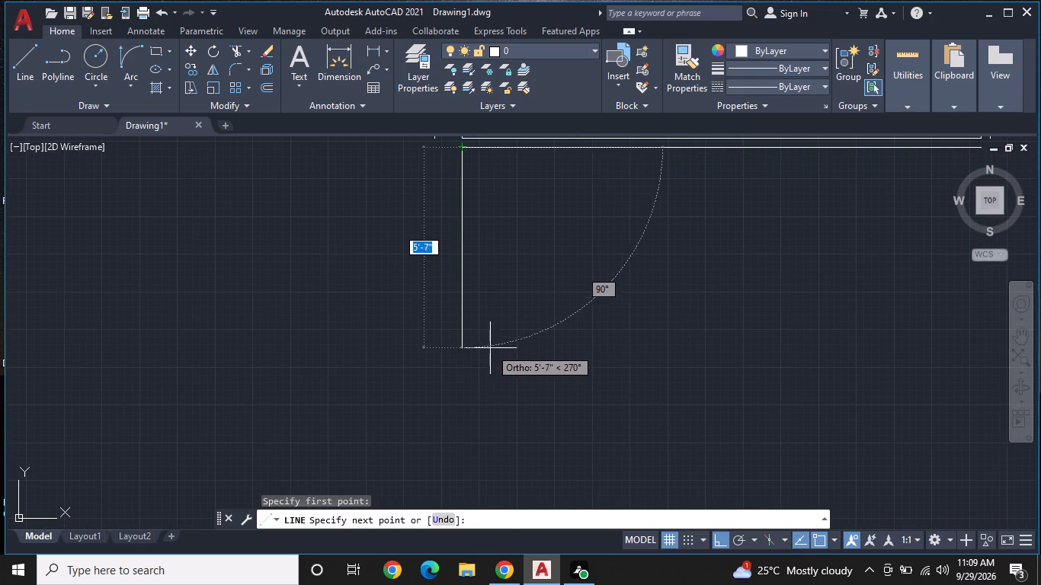
pyautogui.press('5')
pyautogui.write("'0")
pyautogui.hotkey('shift', '"')
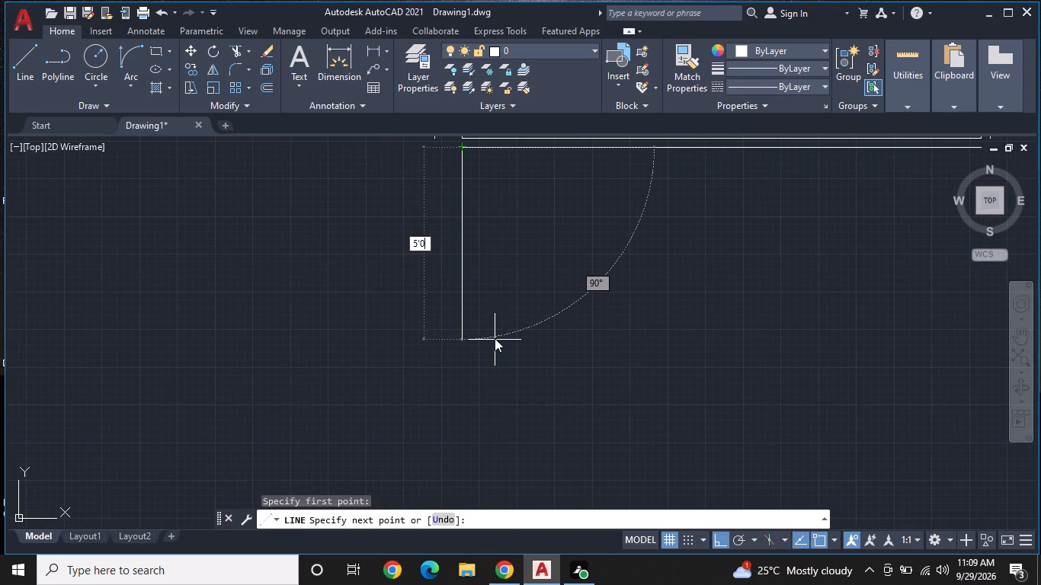
pyautogui.press('Return')
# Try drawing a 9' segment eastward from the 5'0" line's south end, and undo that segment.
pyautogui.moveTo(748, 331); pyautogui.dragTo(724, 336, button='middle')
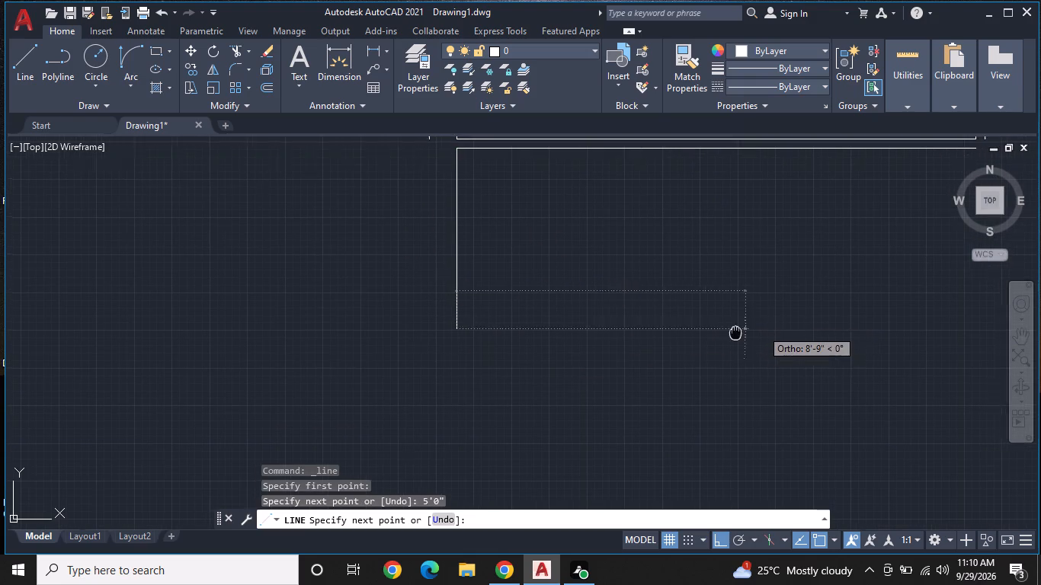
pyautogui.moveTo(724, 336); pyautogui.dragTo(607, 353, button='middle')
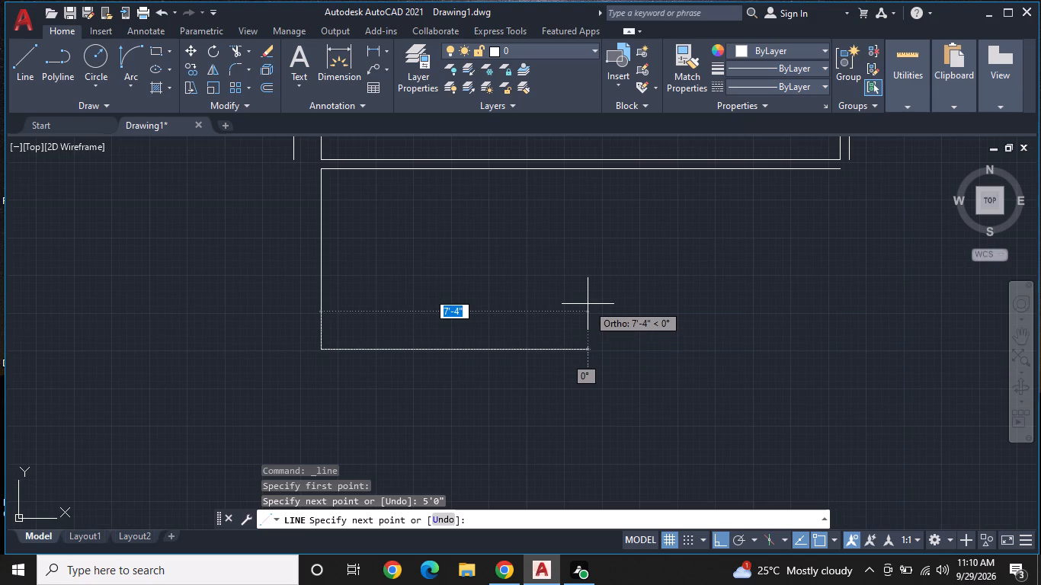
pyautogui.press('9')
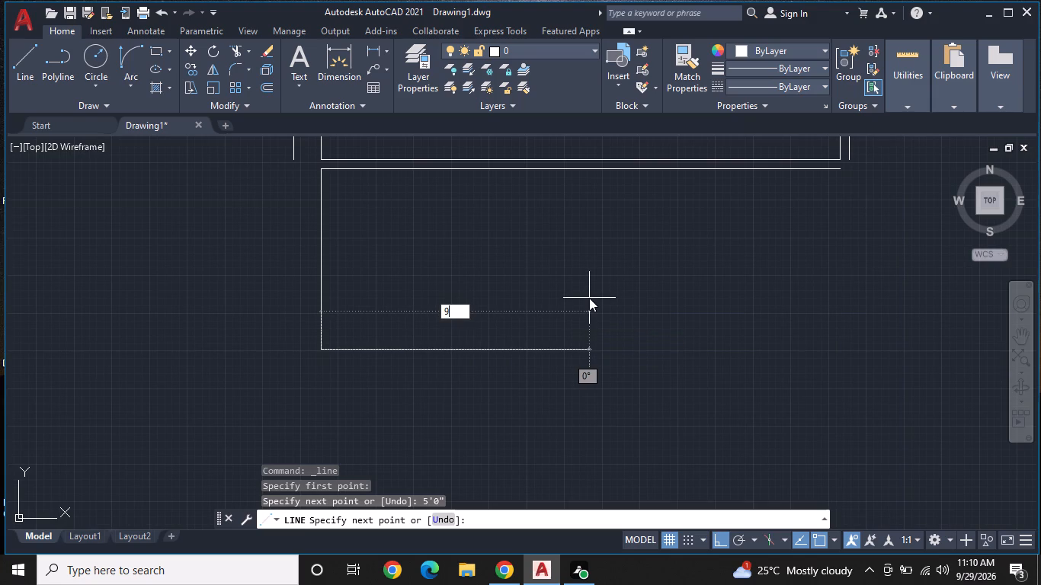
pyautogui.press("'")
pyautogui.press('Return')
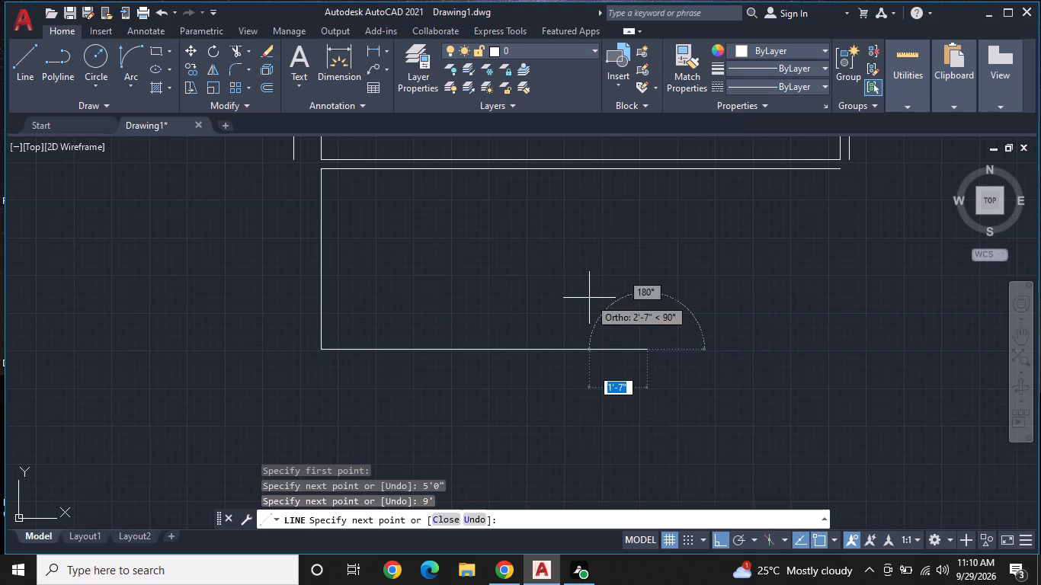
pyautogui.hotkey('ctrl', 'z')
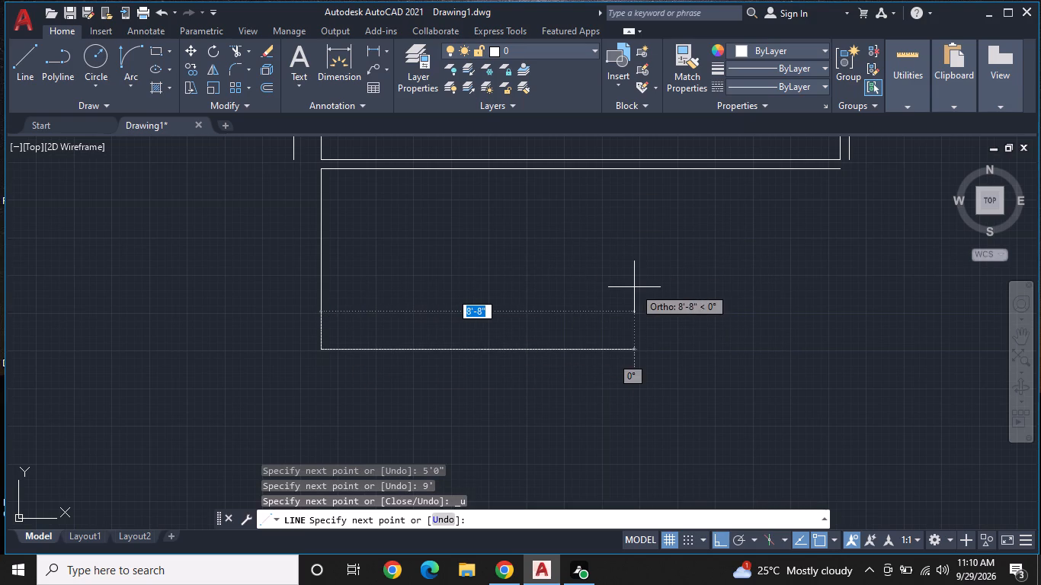
# Draw the outline's 9' south side eastward and close it northward to the upper room's outer south line.
pyautogui.write("9'")
pyautogui.press('Return')
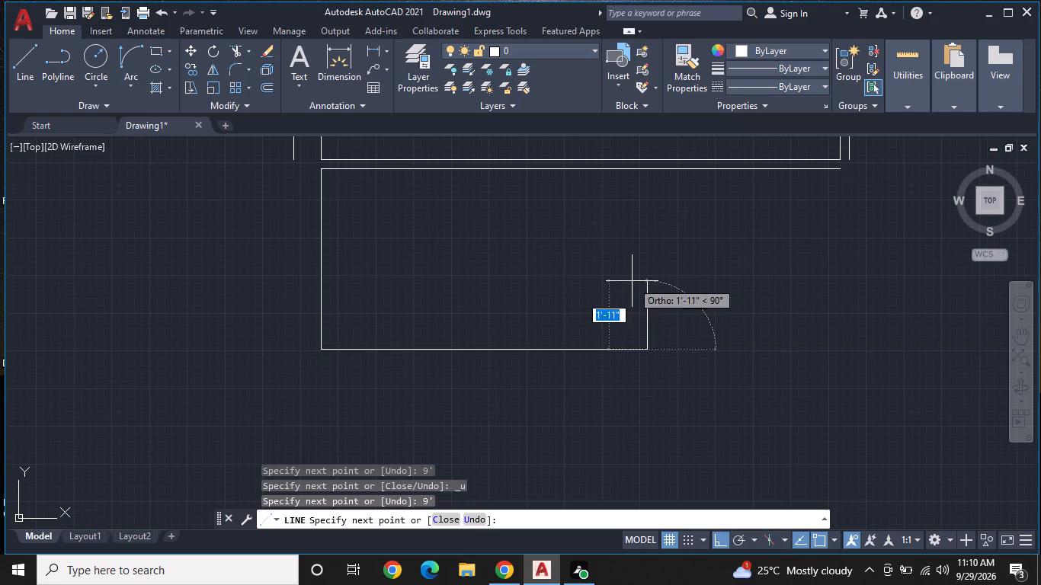
pyautogui.click(651, 169)
pyautogui.press('space')
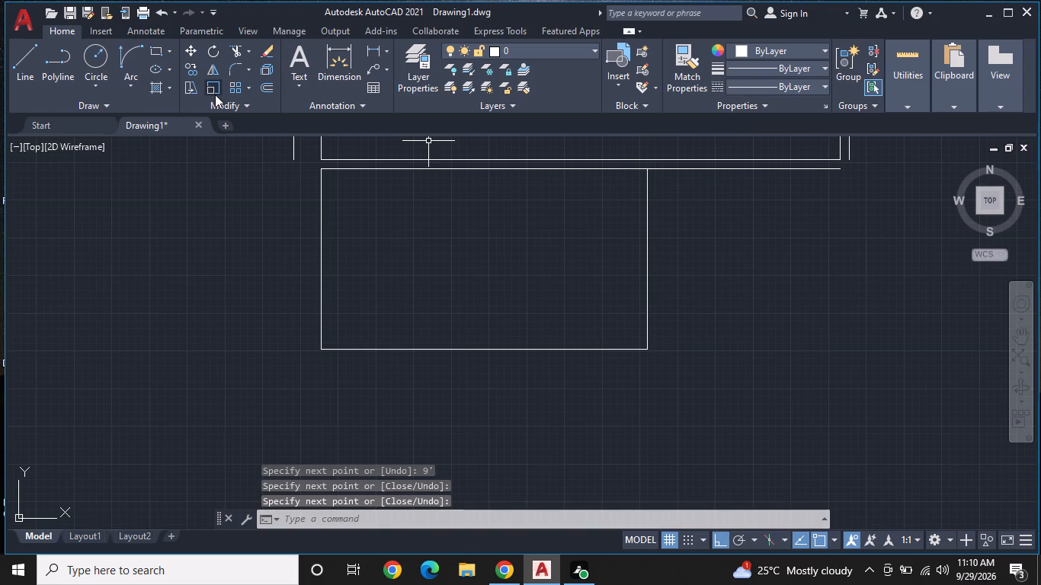
# Offset the 9' by 5' room's east and south lines 3" outward.
pyautogui.click(264, 85)
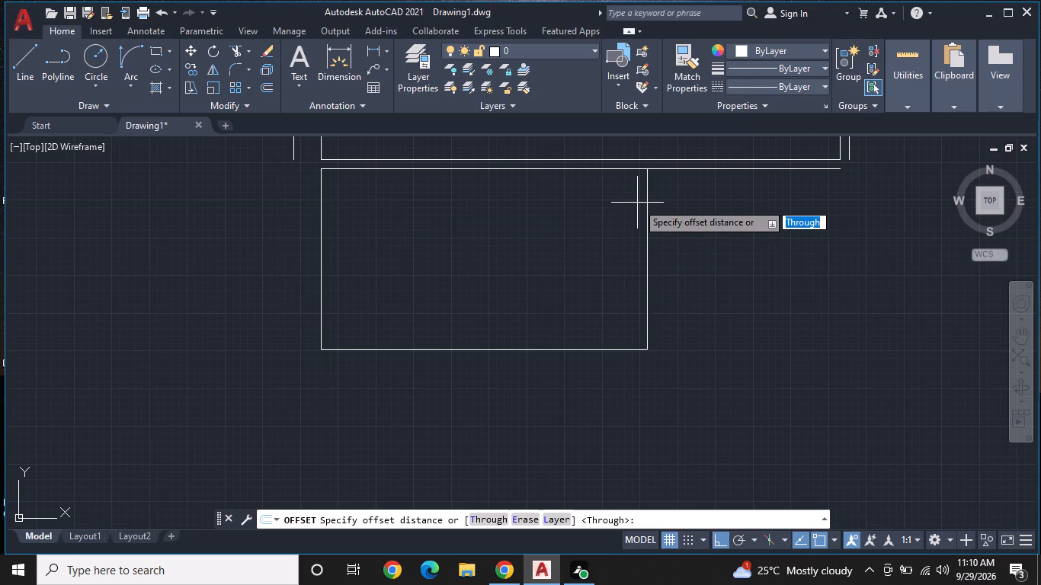
pyautogui.press('3')
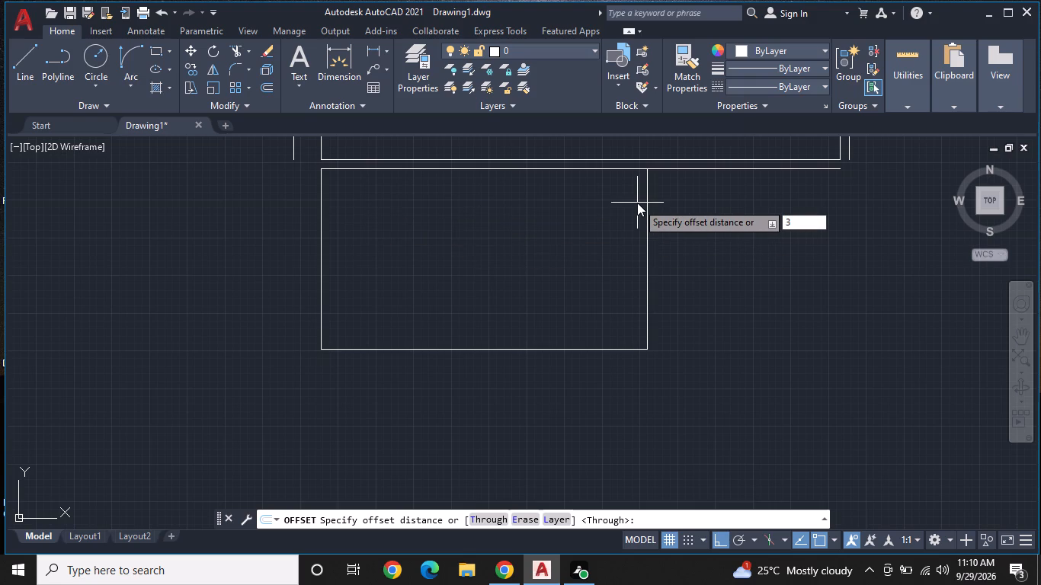
pyautogui.hotkey('shift', '"')
pyautogui.press('Return')
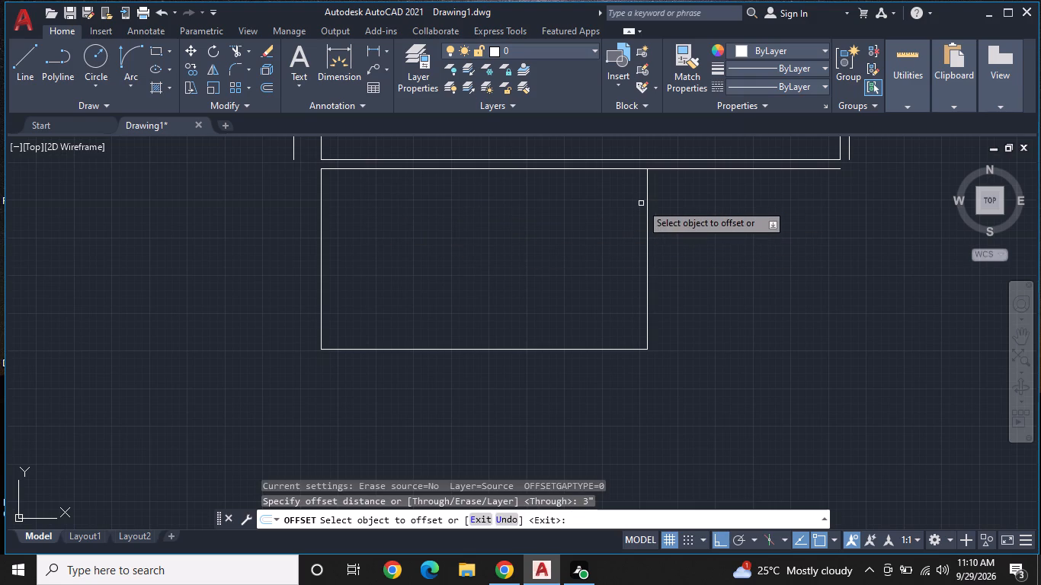
pyautogui.click(647, 192)
pyautogui.click(716, 206)
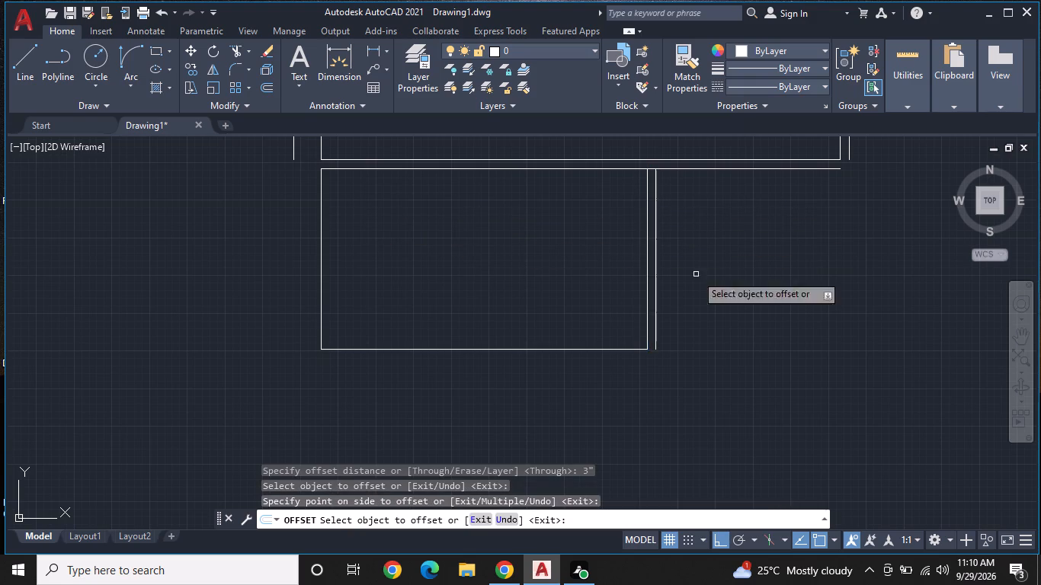
pyautogui.click(584, 348)
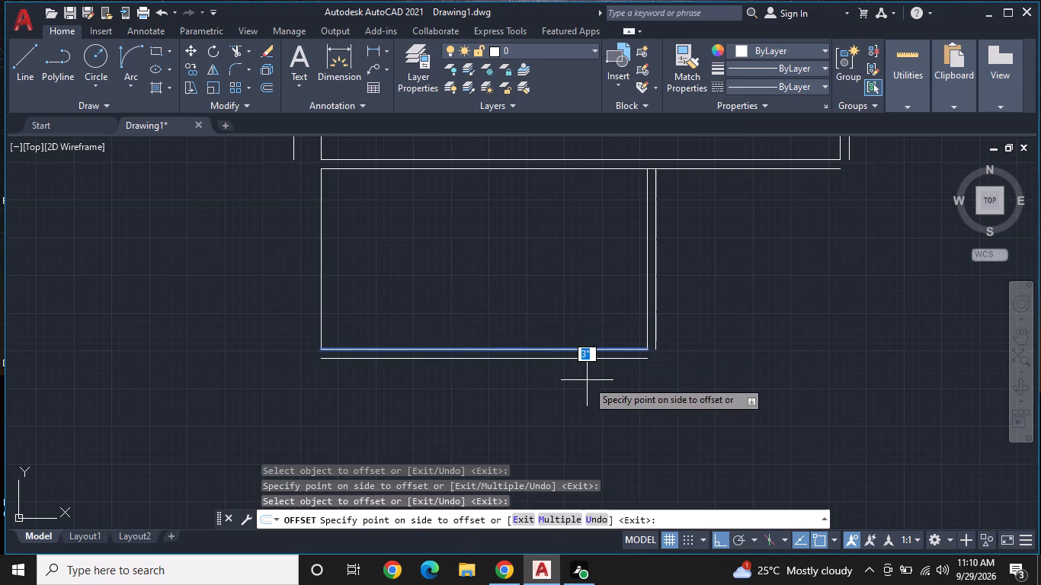
pyautogui.click(587, 381)
# Offset the 9' by 5' room's west line 9" outward to the west.
pyautogui.moveTo(571, 316); pyautogui.dragTo(633, 288, button='middle')
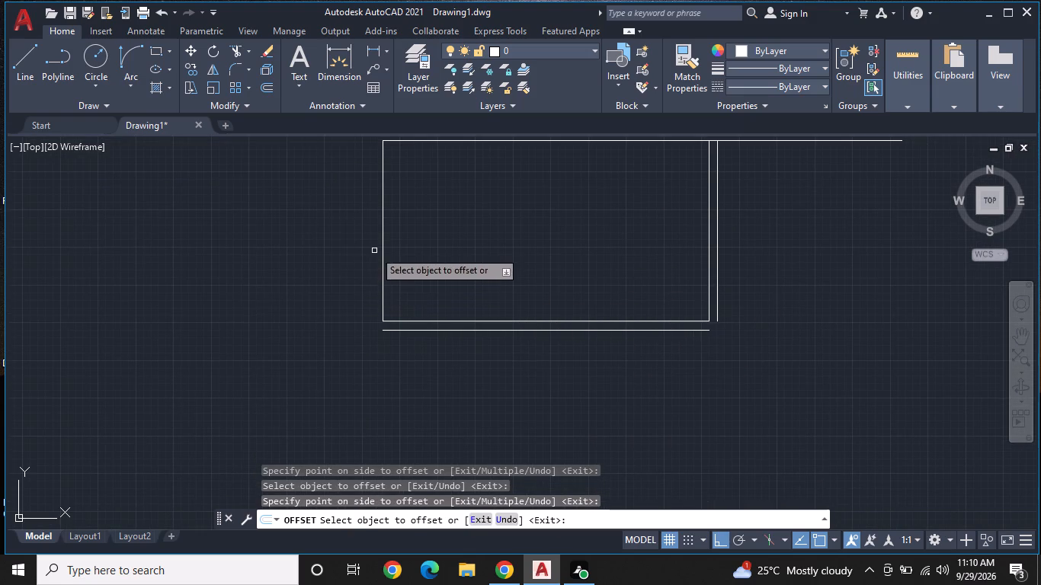
pyautogui.click(384, 243)
pyautogui.press('9')
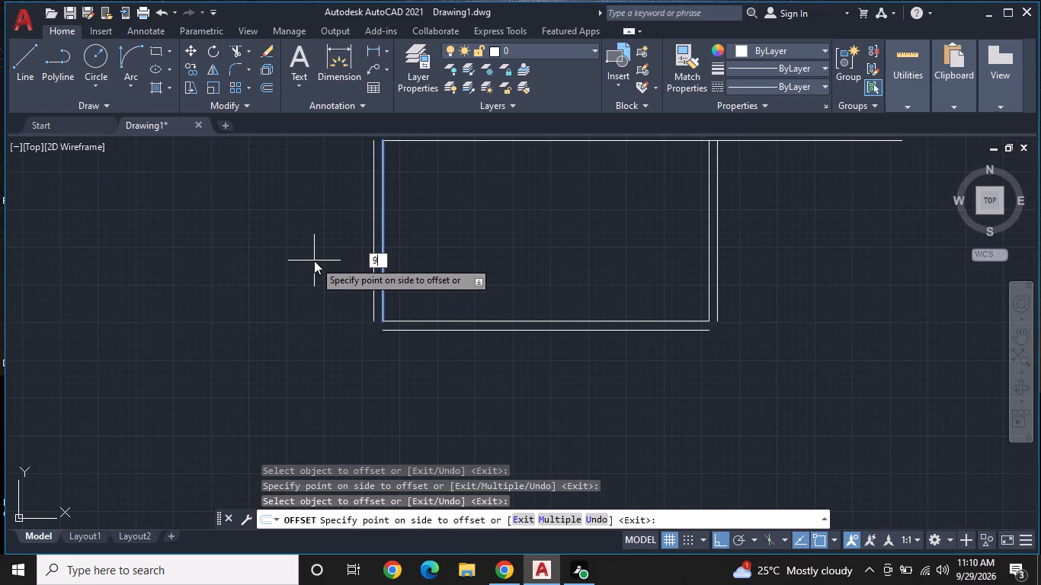
pyautogui.hotkey('shift', '"')
pyautogui.press('Return')
pyautogui.moveTo(327, 242); pyautogui.dragTo(327, 252, button='middle')
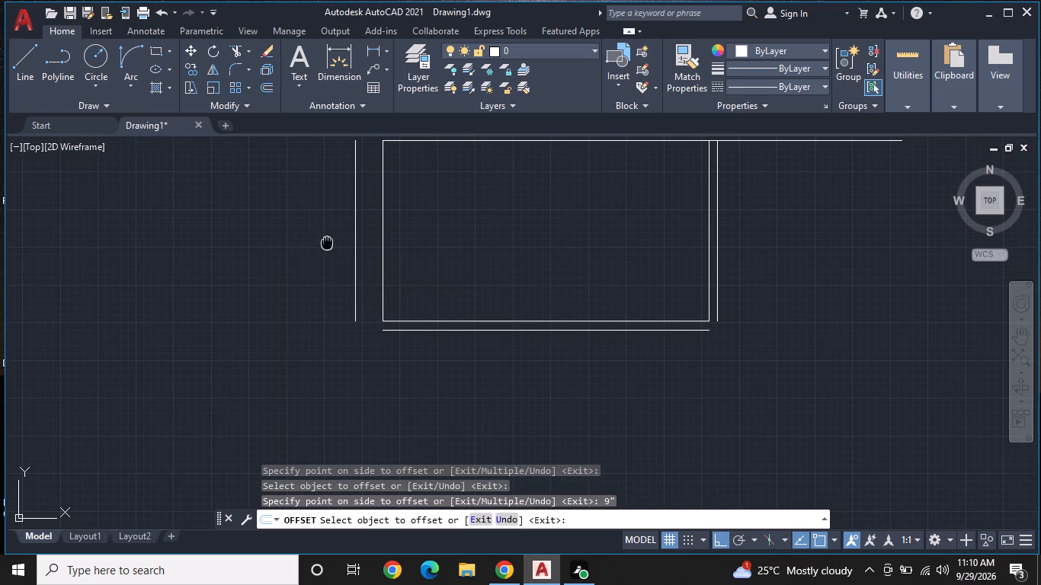
pyautogui.moveTo(327, 252); pyautogui.dragTo(317, 357, button='middle')
pyautogui.press('Escape')
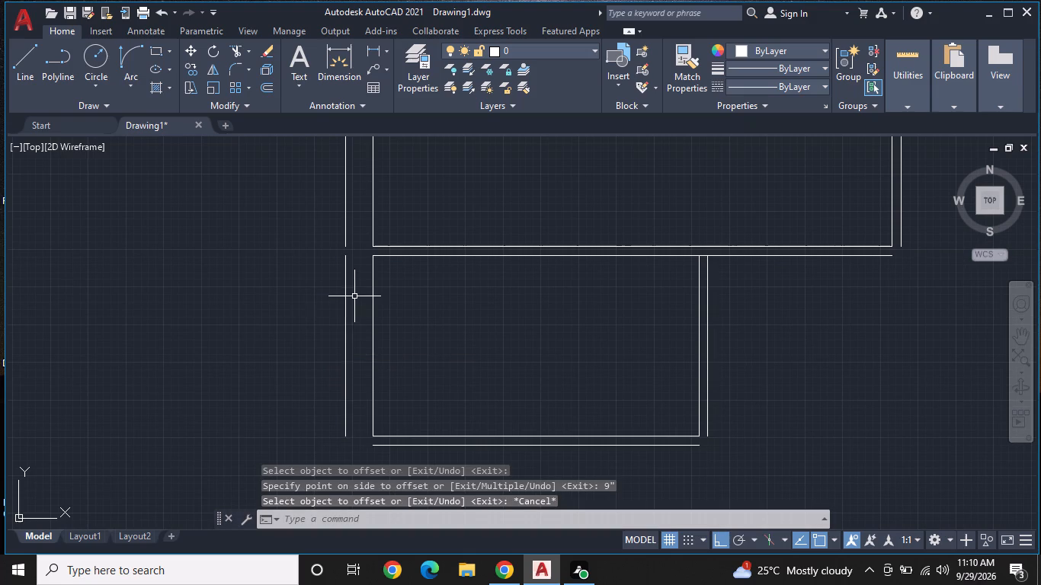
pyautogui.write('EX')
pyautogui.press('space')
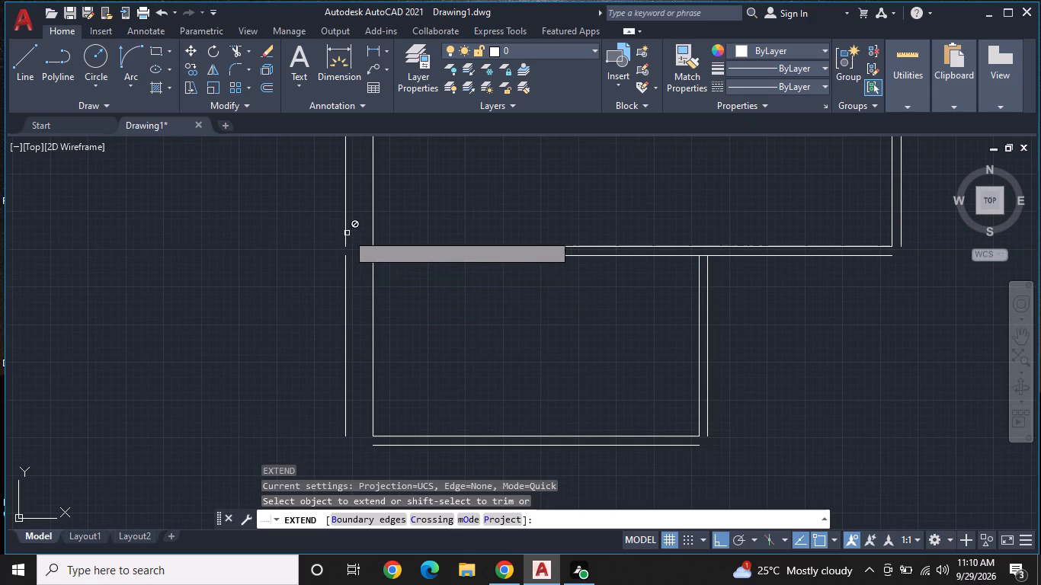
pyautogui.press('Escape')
# From the west end of the small room's outer south line, draw a line 12'4" south and continue it 14'4" east.
pyautogui.moveTo(490, 329); pyautogui.dragTo(469, 226, button='middle')
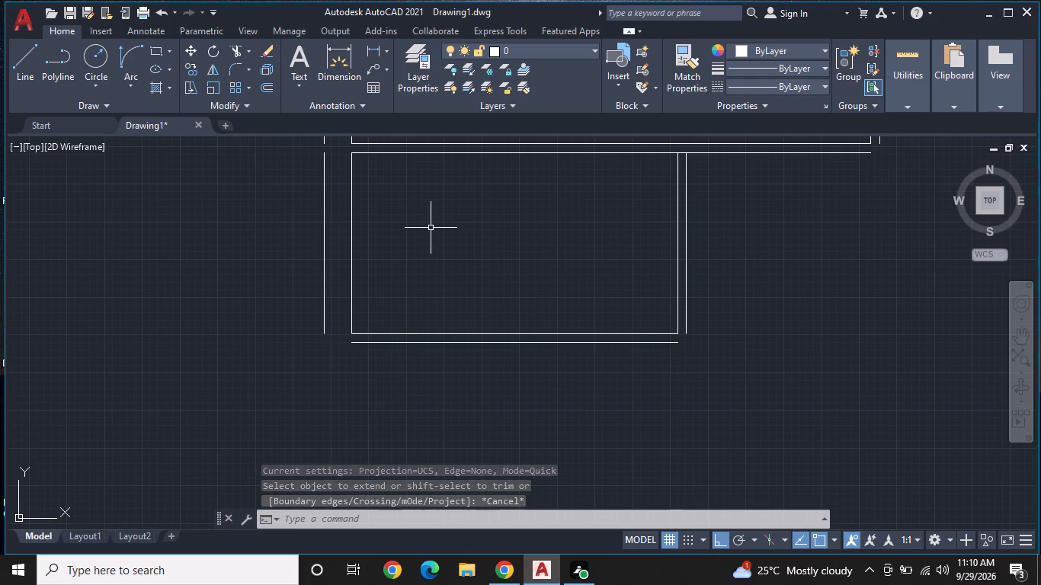
pyautogui.moveTo(364, 366); pyautogui.dragTo(292, 330, button='middle')
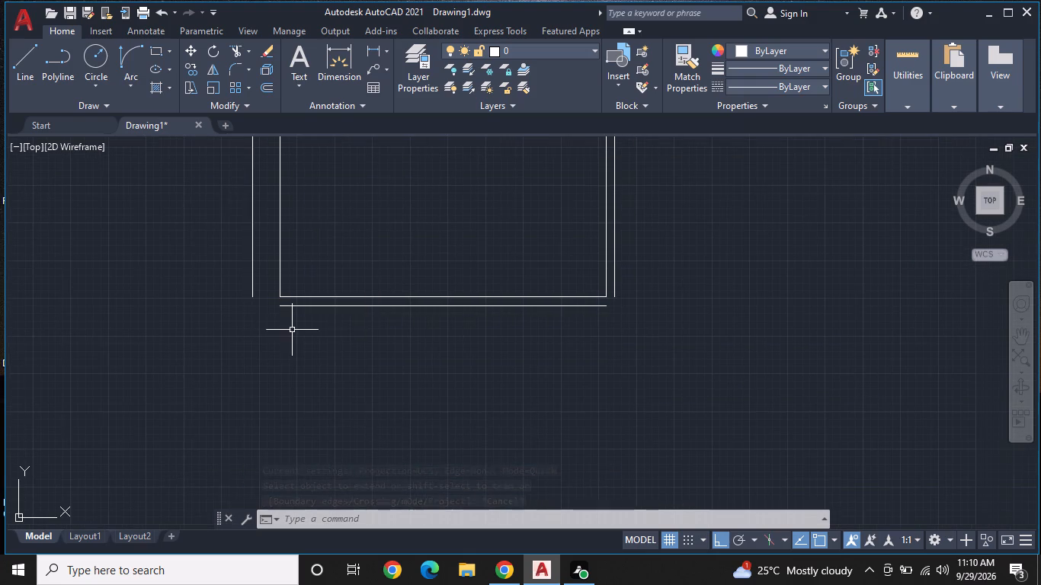
pyautogui.click(18, 64)
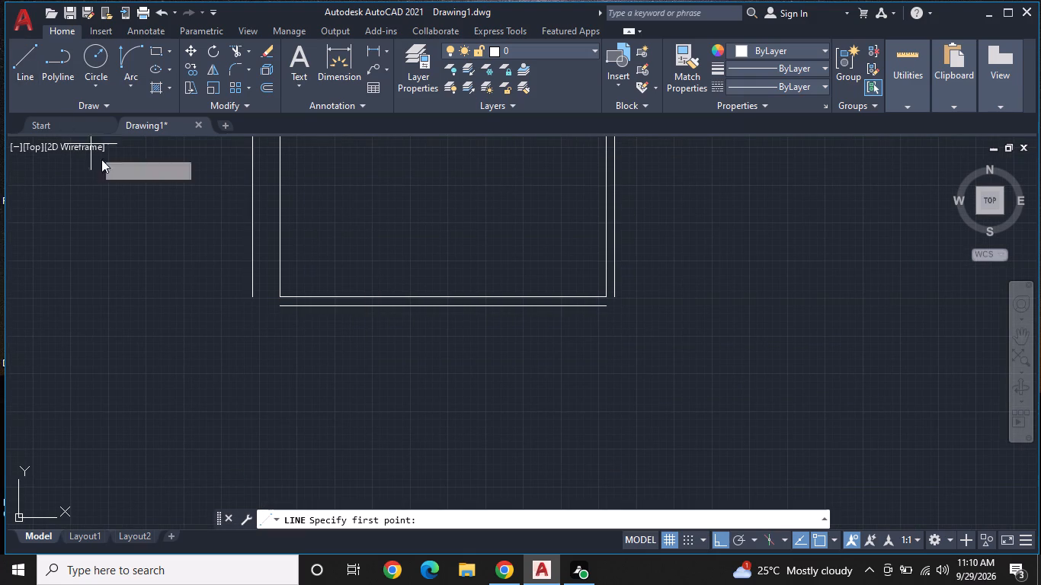
pyautogui.click(282, 307)
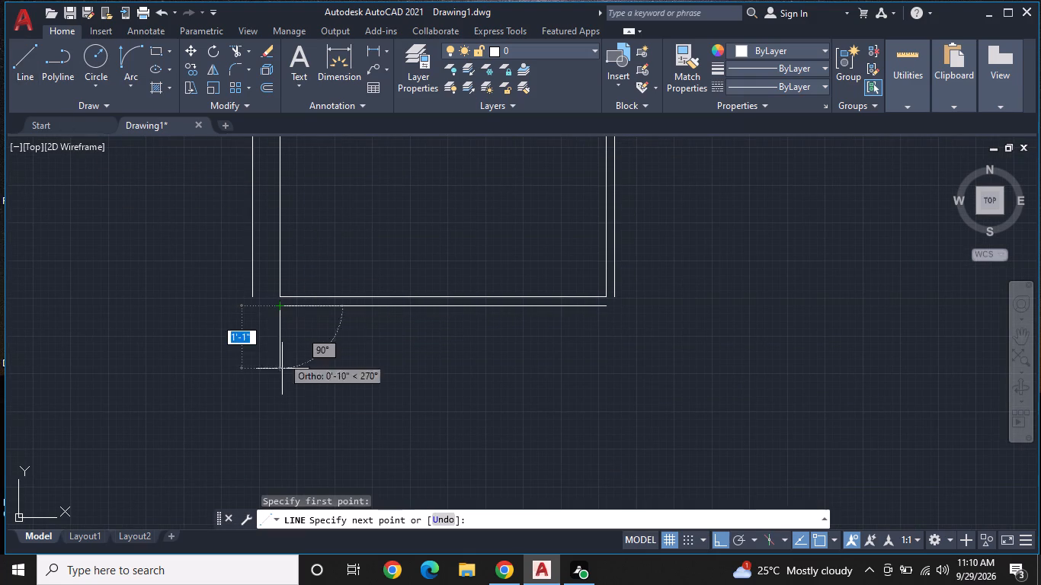
pyautogui.moveTo(281, 416); pyautogui.dragTo(287, 345, button='middle')
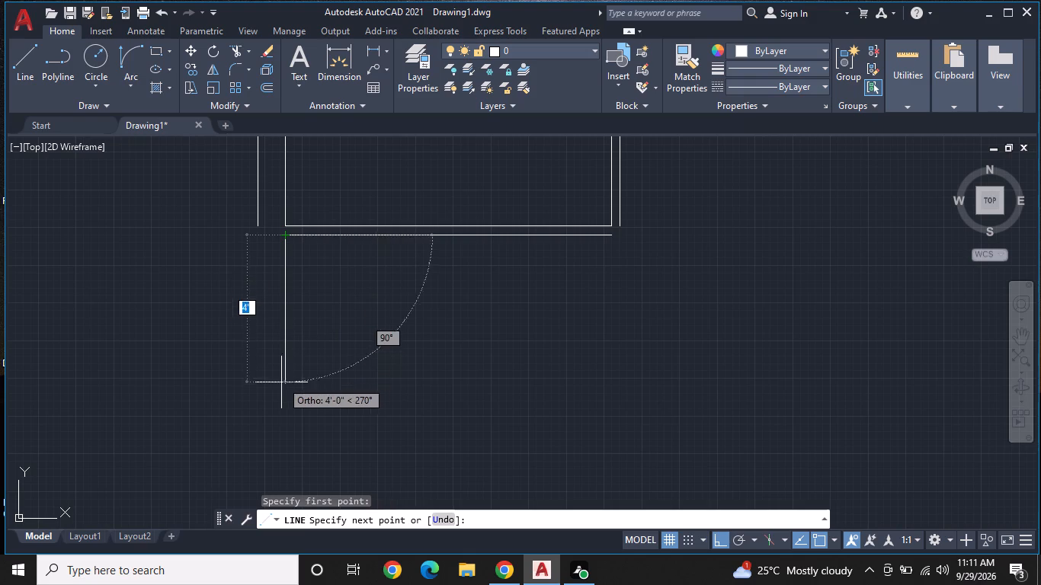
pyautogui.press('1')
pyautogui.write('2\'4"')
pyautogui.press('Return')
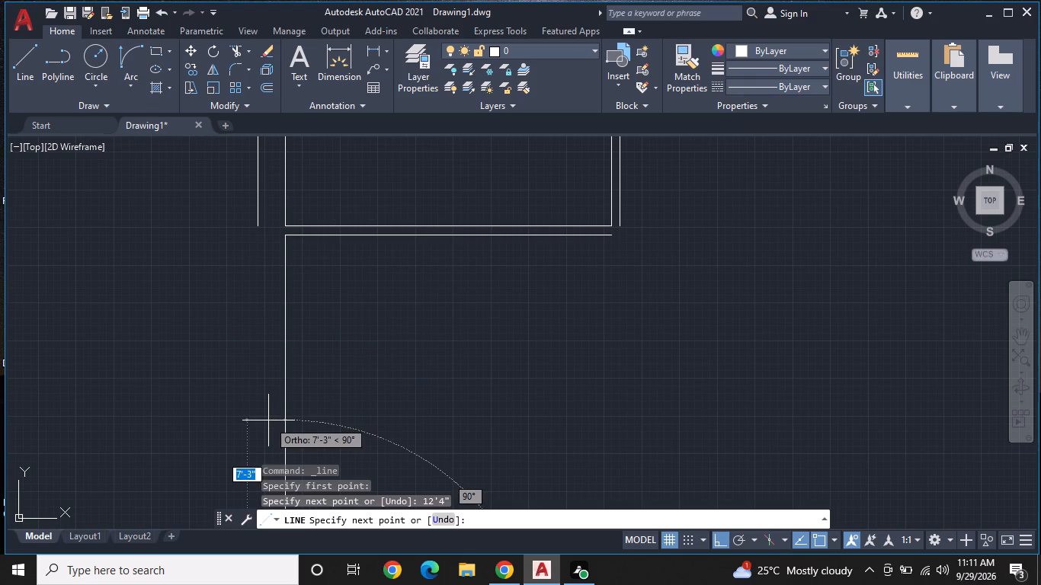
pyautogui.scroll(-2, 280, 401)
pyautogui.moveTo(286, 401); pyautogui.dragTo(287, 344, button='middle')
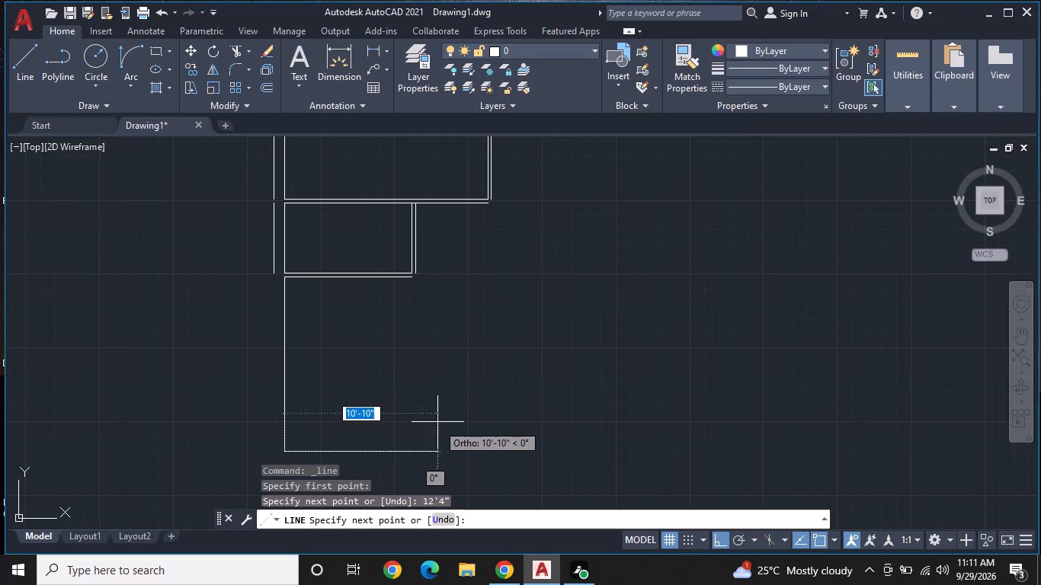
pyautogui.press('1')
pyautogui.press('4')
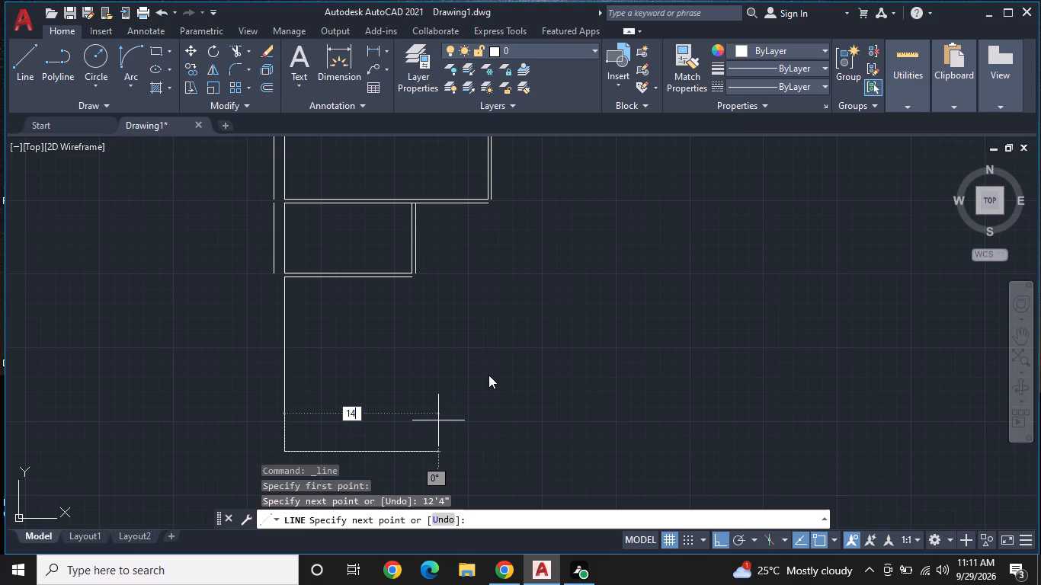
pyautogui.write('\'4"')
pyautogui.press('Return')
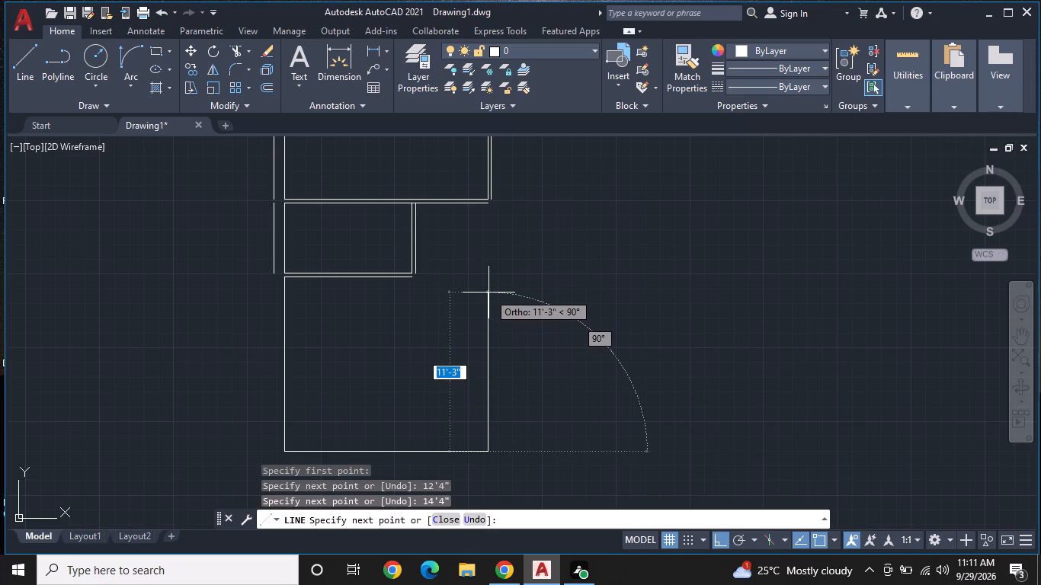
# Continue the outline 12'4" north and close it westward to the east end of the small room's outer south line.
pyautogui.press('1')
pyautogui.press('2')
pyautogui.write('\'4"')
pyautogui.press('Return')
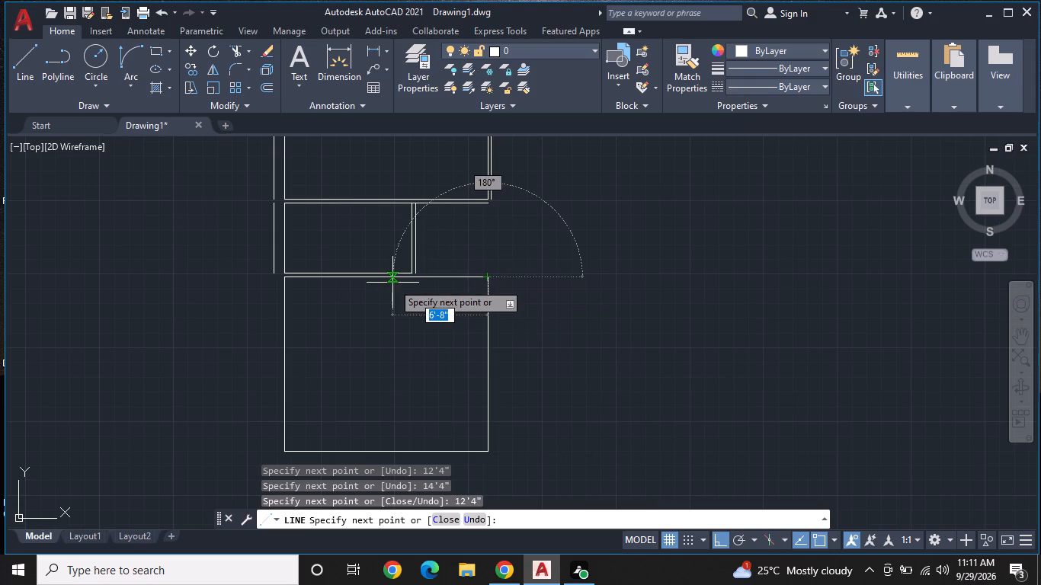
pyautogui.scroll(2, 392, 283)
pyautogui.click(431, 268)
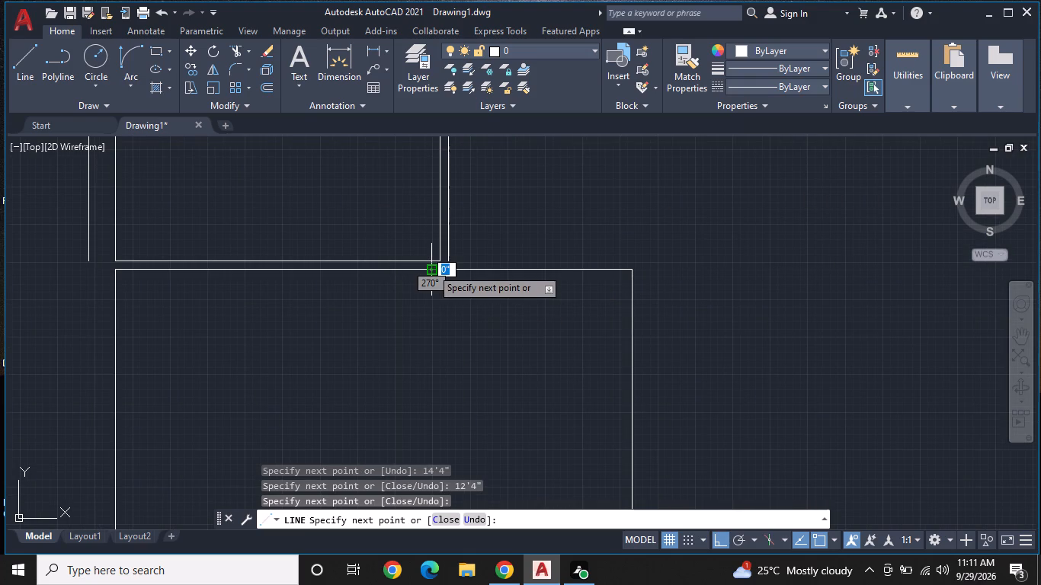
pyautogui.press('Escape')
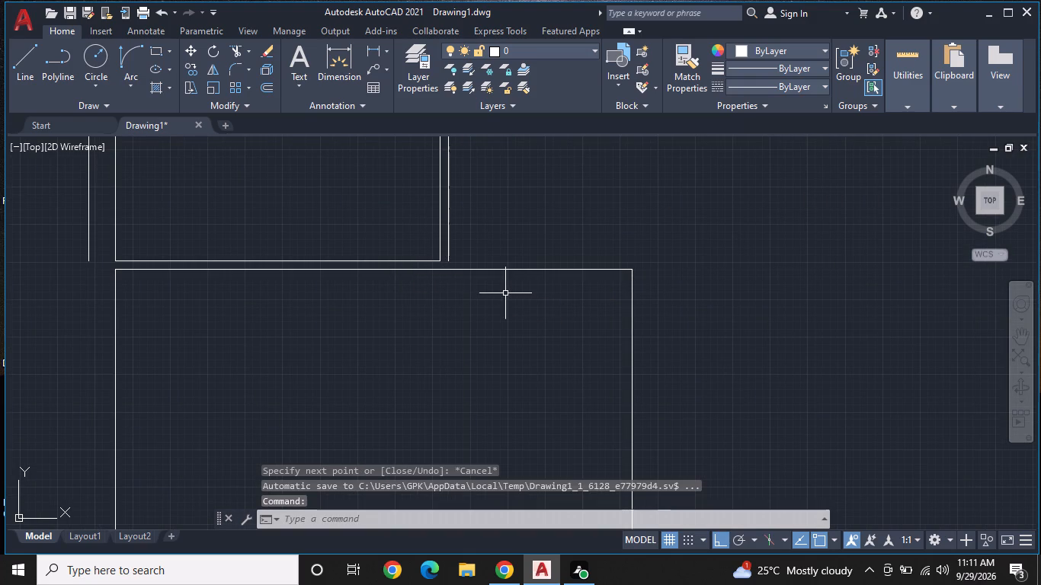
pyautogui.moveTo(501, 296); pyautogui.dragTo(346, 328, button='middle')
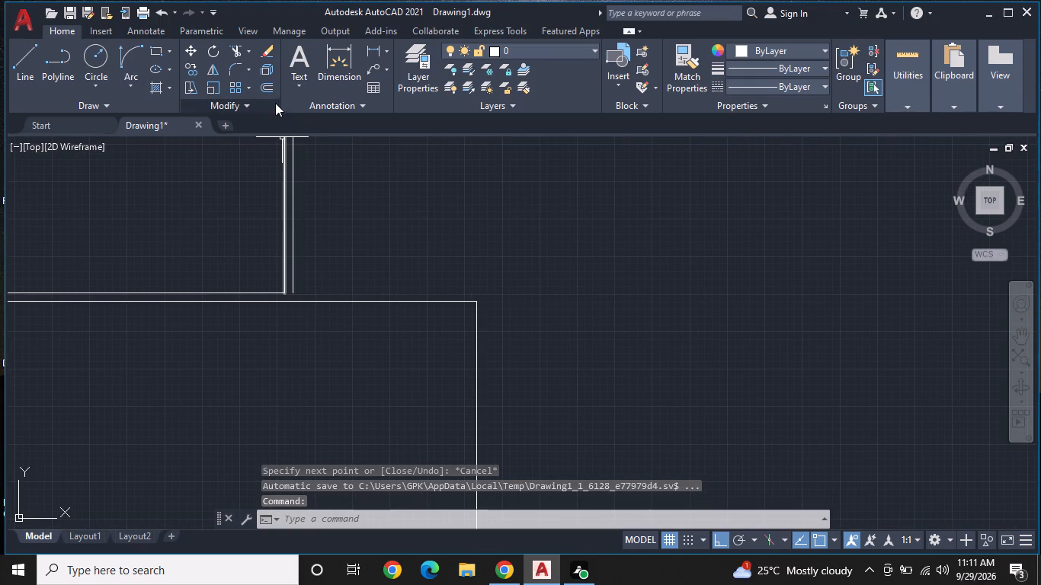
# Offset the 14'4" by 12'4" room's north line 3" outward to the north.
pyautogui.click(268, 85)
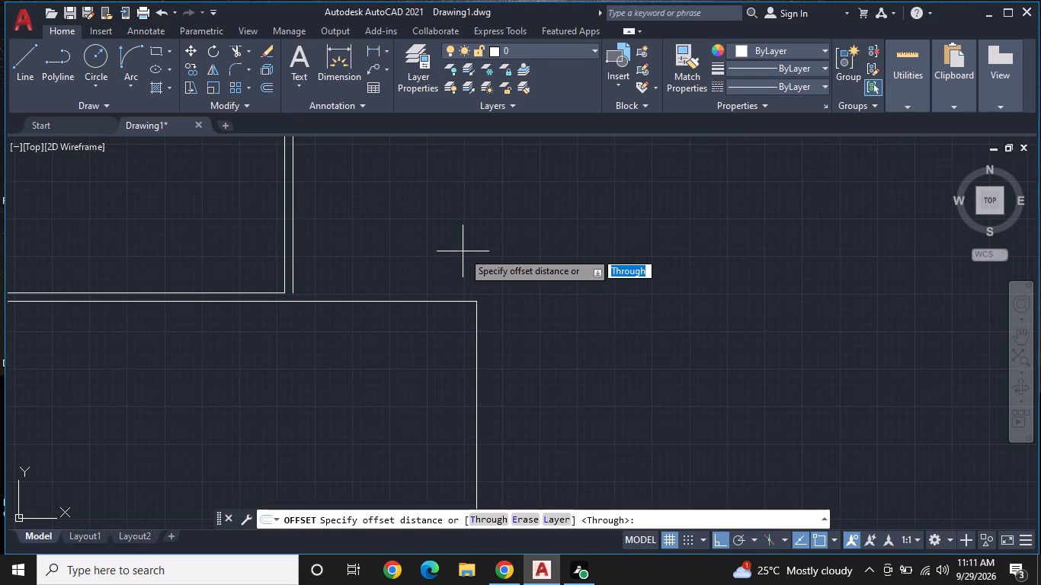
pyautogui.press('3')
pyautogui.hotkey('shift', '"')
pyautogui.press('Return')
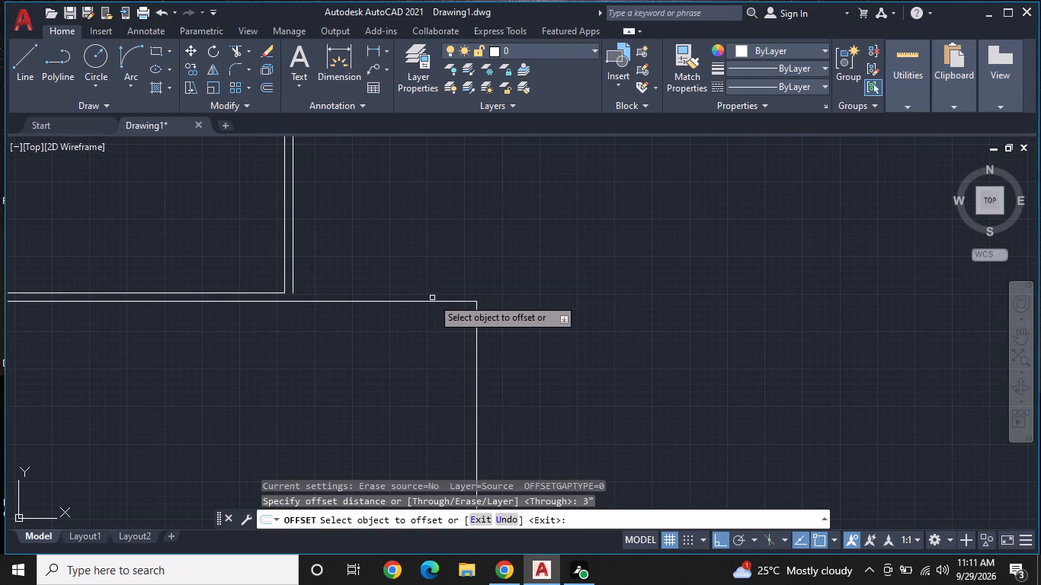
pyautogui.click(434, 302)
pyautogui.click(450, 270)
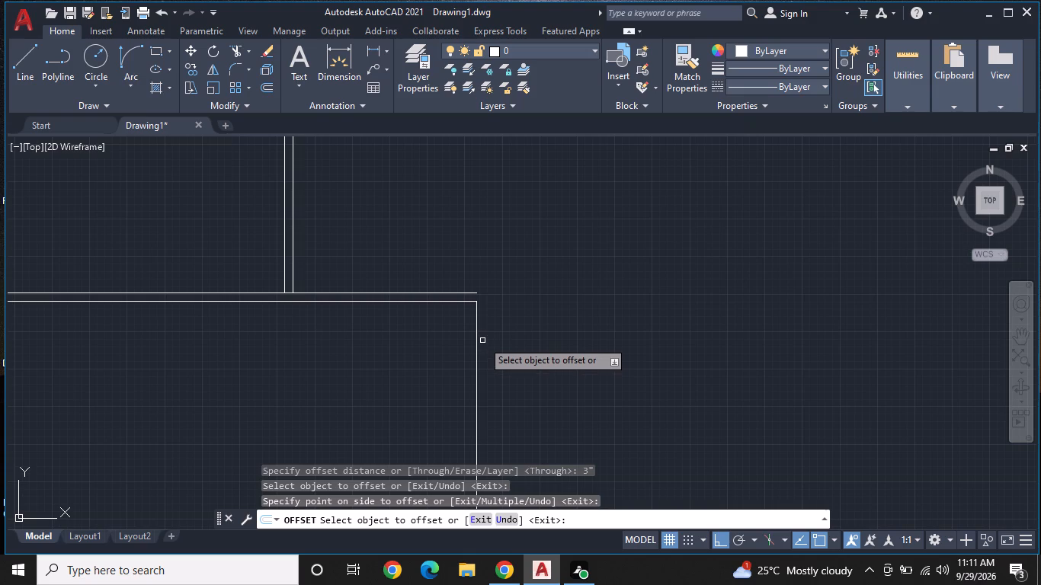
# Offset the 14'4" by 12'4" room's east line 9" outward to the east.
pyautogui.click(476, 340)
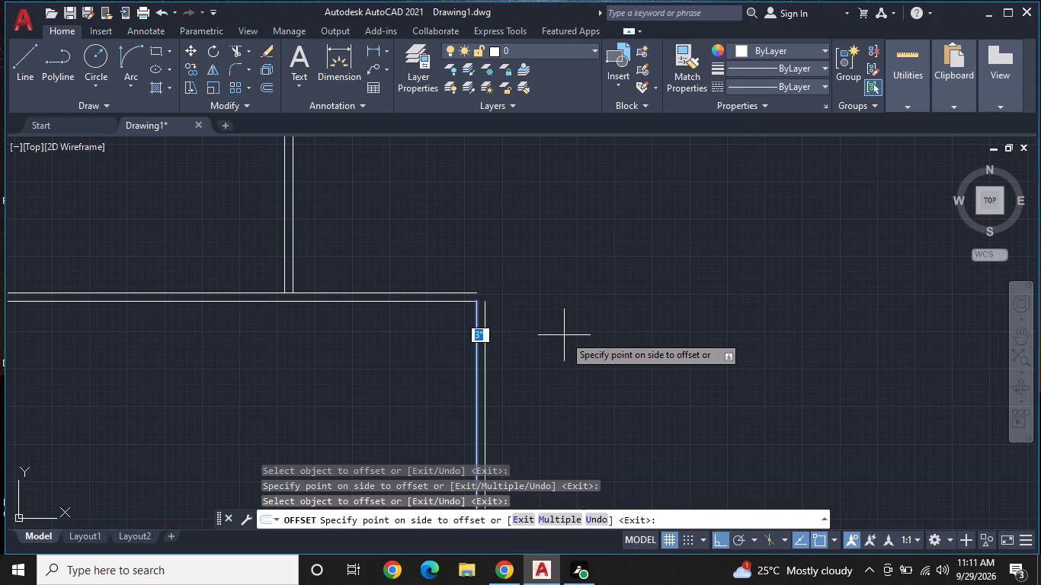
pyautogui.press('9')
pyautogui.hotkey('shift', '"')
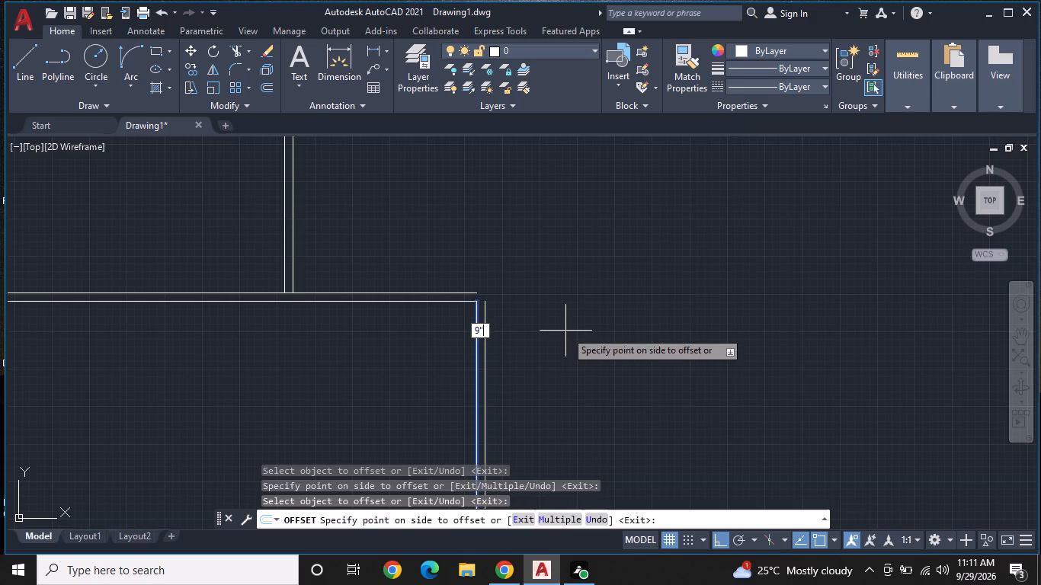
pyautogui.press('Return')
pyautogui.moveTo(570, 328); pyautogui.dragTo(463, 324, button='middle')
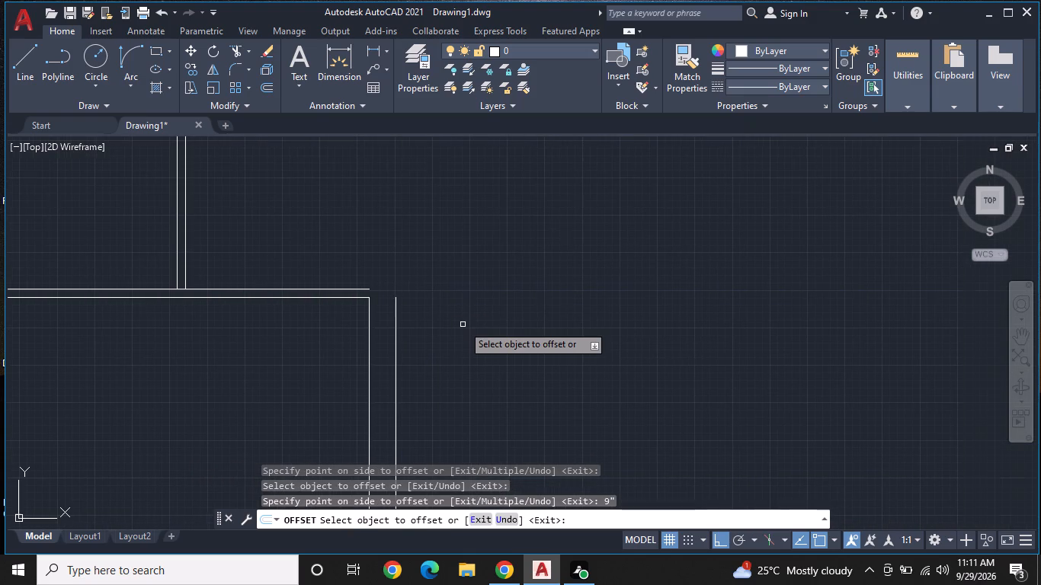
pyautogui.scroll(-1, 462, 319)
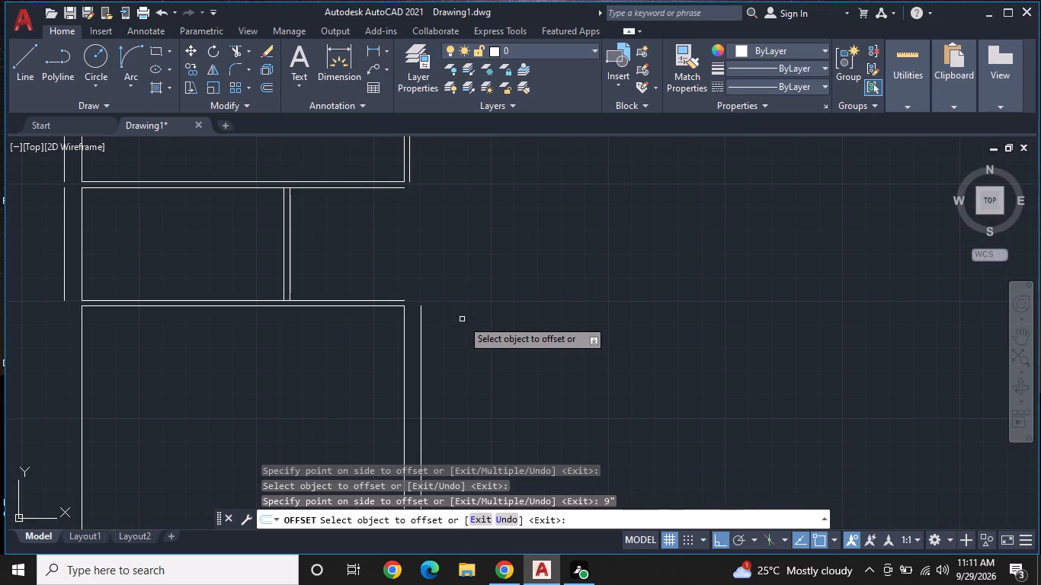
pyautogui.press('Escape')
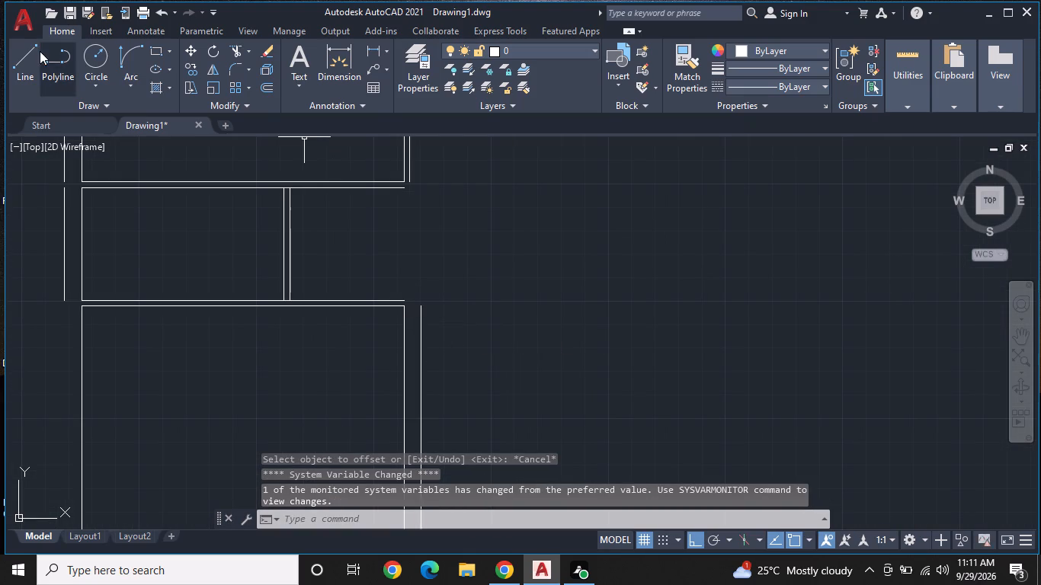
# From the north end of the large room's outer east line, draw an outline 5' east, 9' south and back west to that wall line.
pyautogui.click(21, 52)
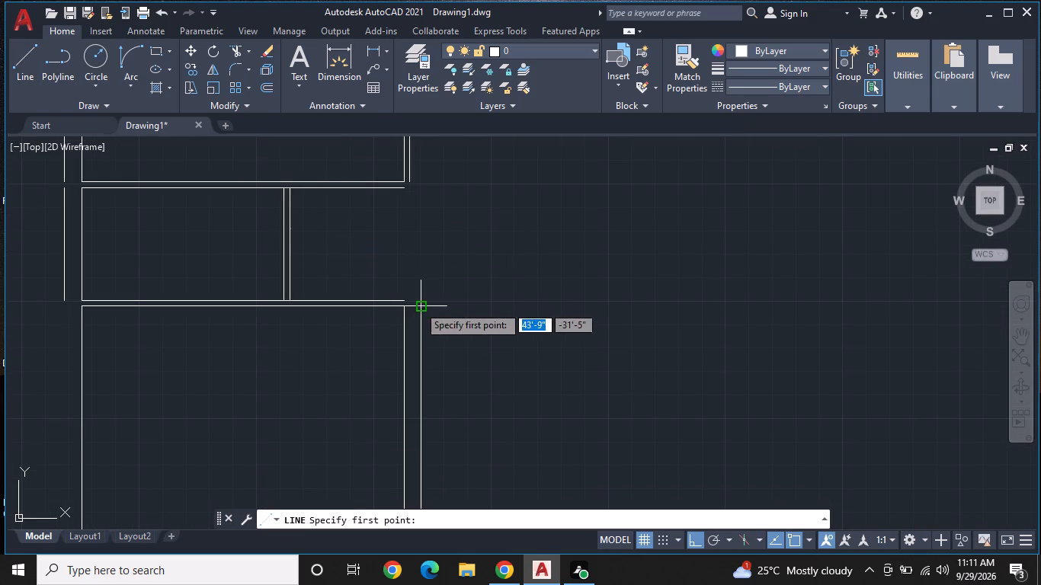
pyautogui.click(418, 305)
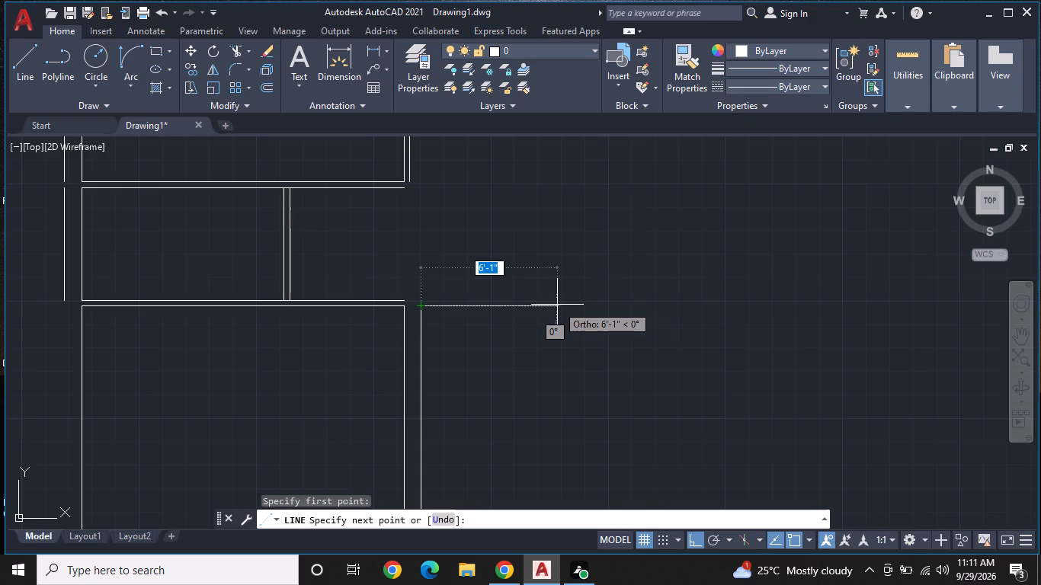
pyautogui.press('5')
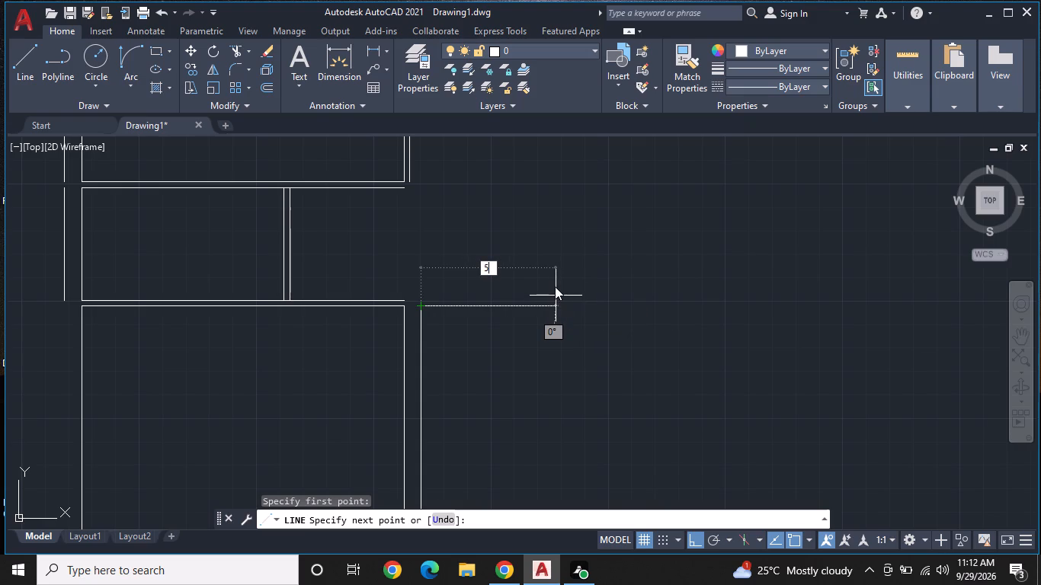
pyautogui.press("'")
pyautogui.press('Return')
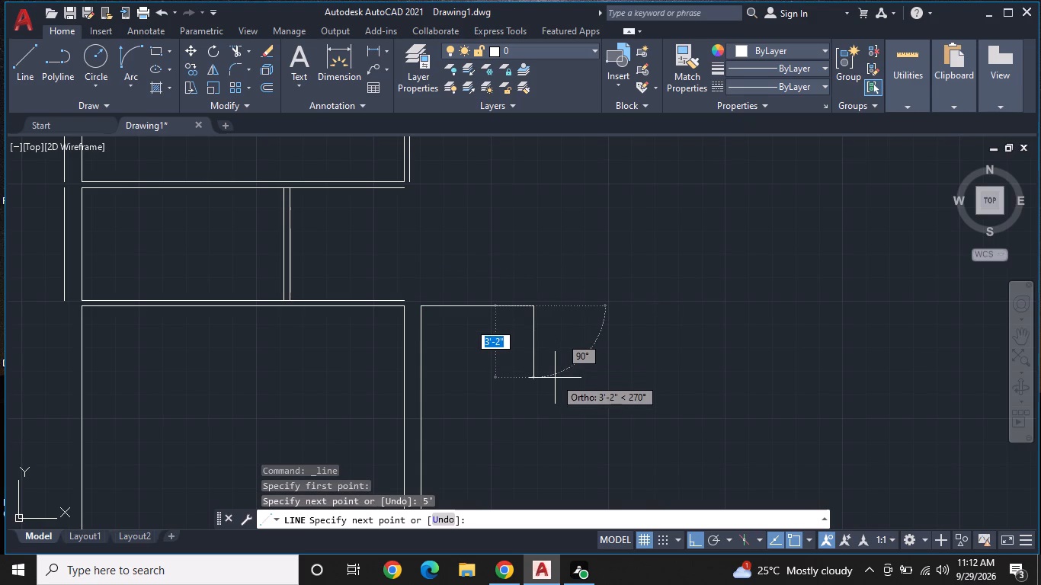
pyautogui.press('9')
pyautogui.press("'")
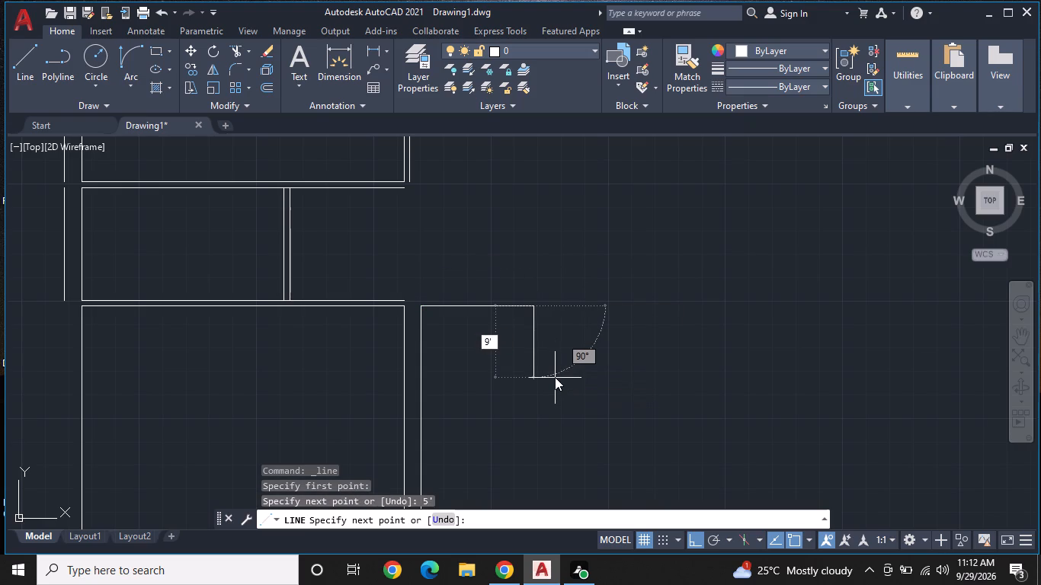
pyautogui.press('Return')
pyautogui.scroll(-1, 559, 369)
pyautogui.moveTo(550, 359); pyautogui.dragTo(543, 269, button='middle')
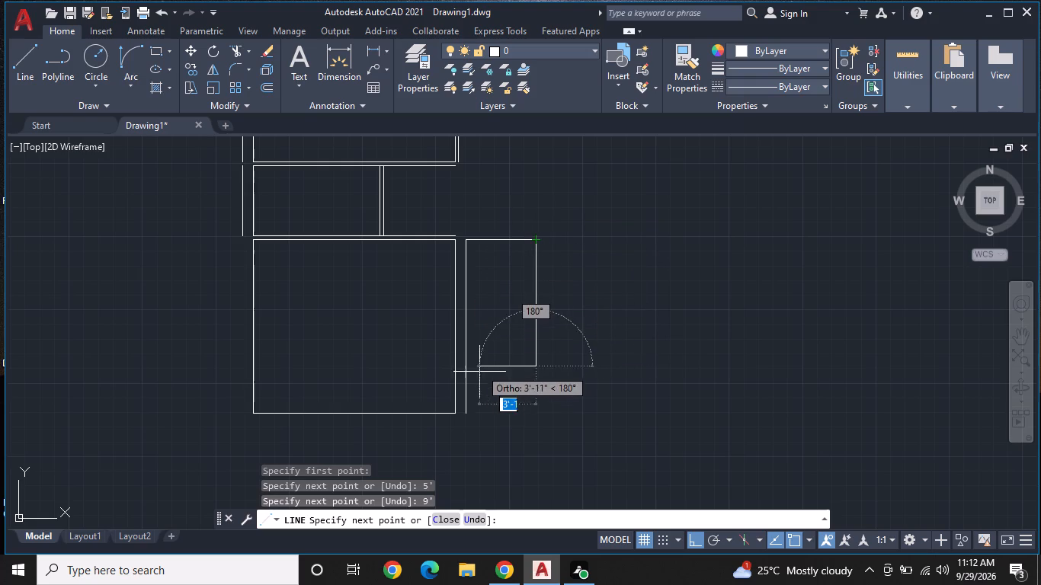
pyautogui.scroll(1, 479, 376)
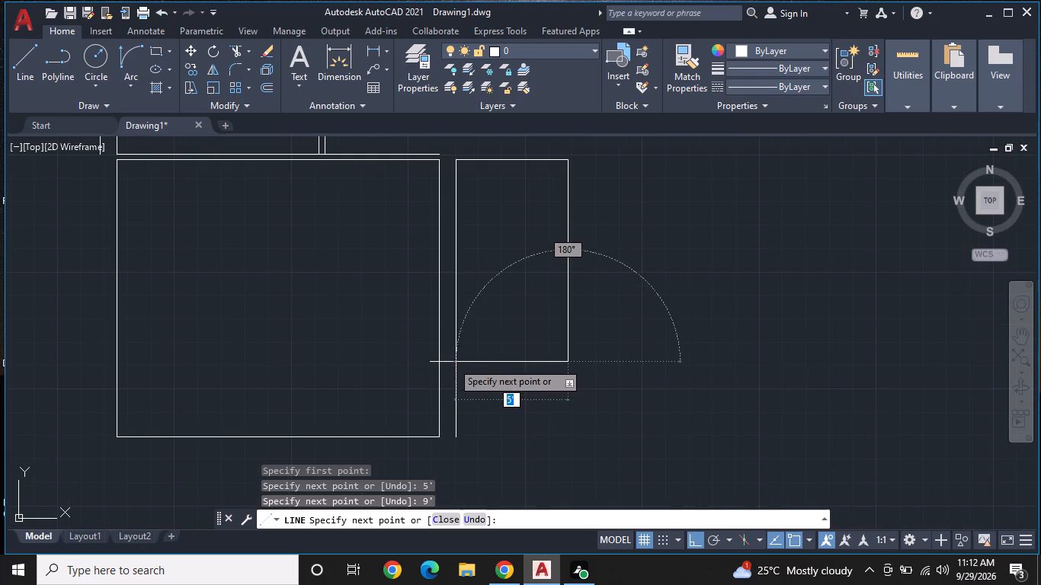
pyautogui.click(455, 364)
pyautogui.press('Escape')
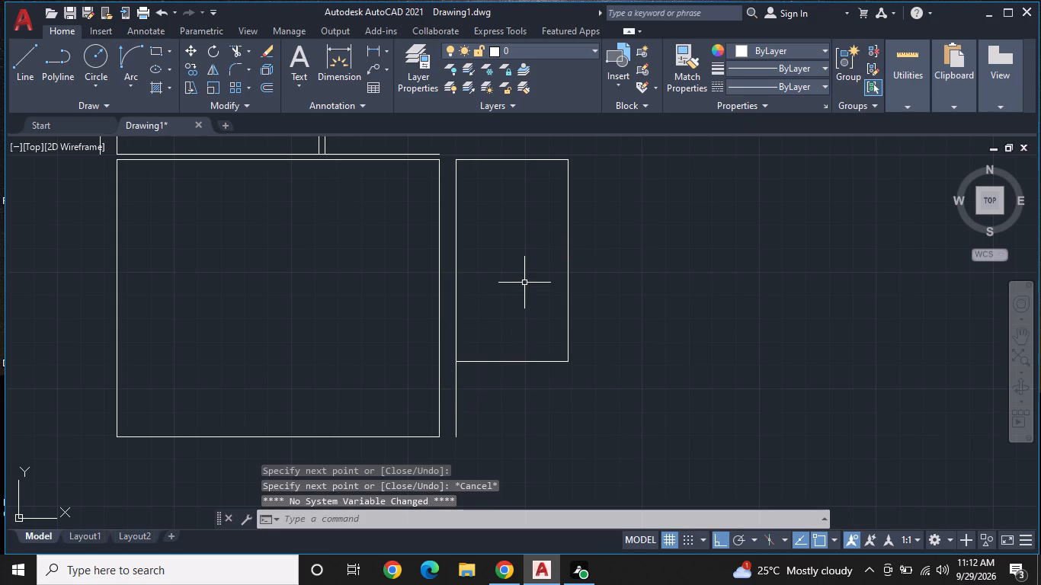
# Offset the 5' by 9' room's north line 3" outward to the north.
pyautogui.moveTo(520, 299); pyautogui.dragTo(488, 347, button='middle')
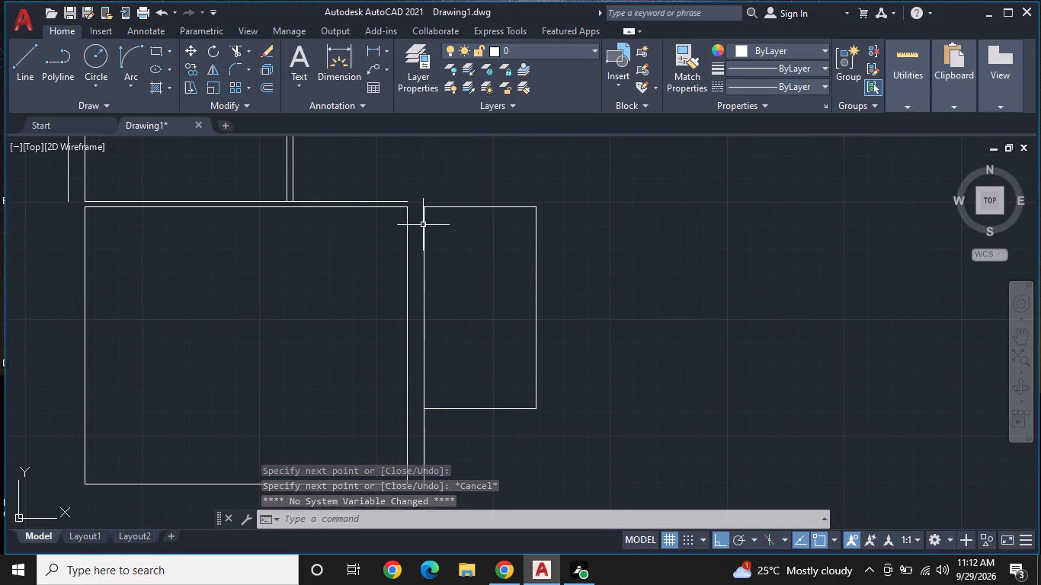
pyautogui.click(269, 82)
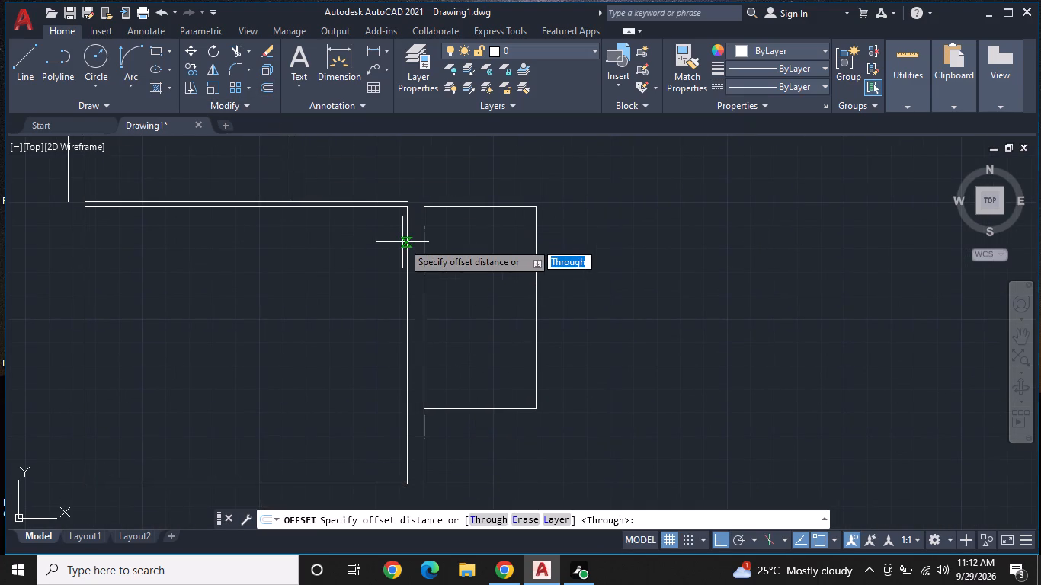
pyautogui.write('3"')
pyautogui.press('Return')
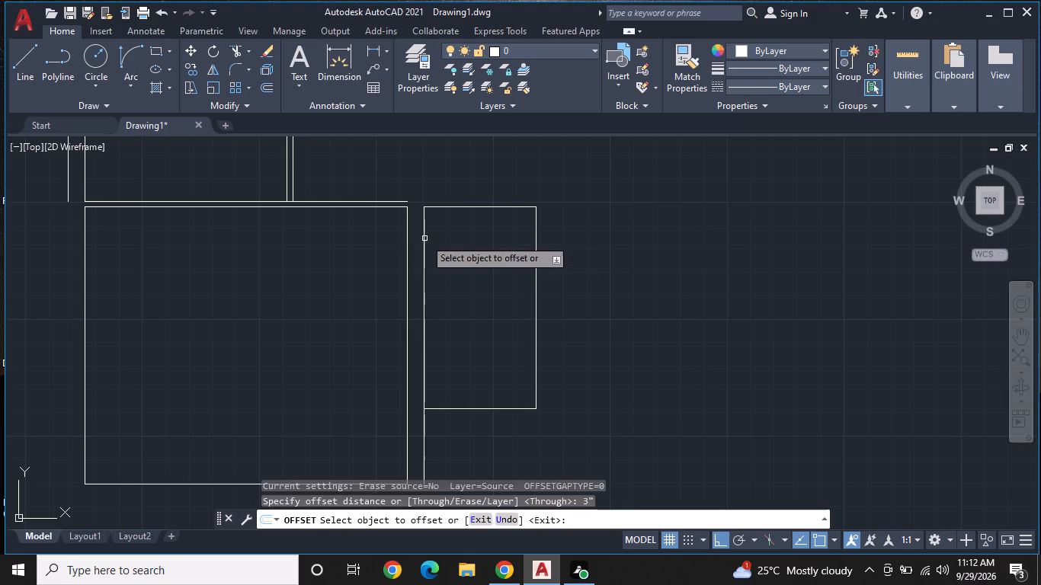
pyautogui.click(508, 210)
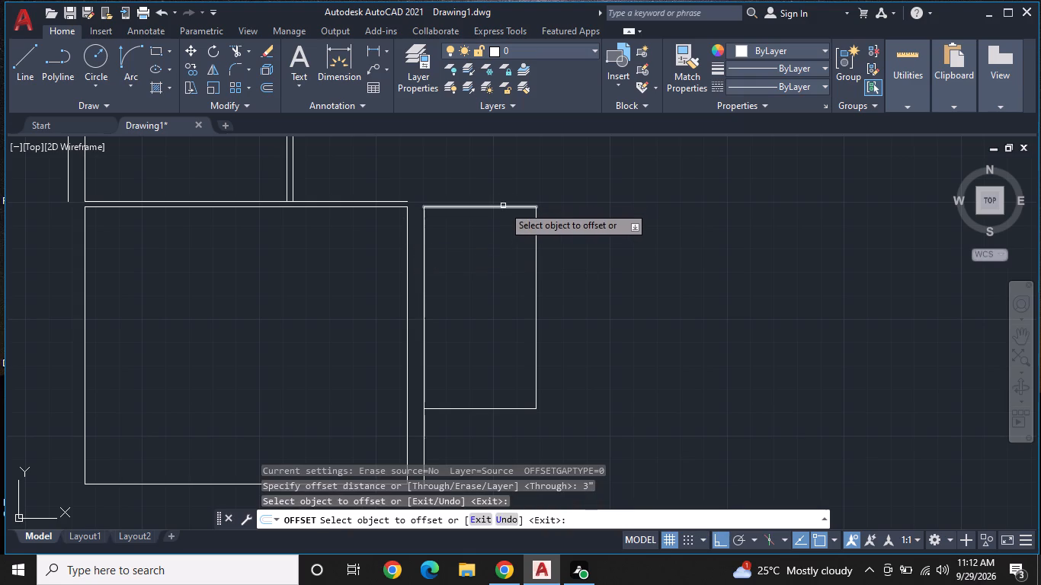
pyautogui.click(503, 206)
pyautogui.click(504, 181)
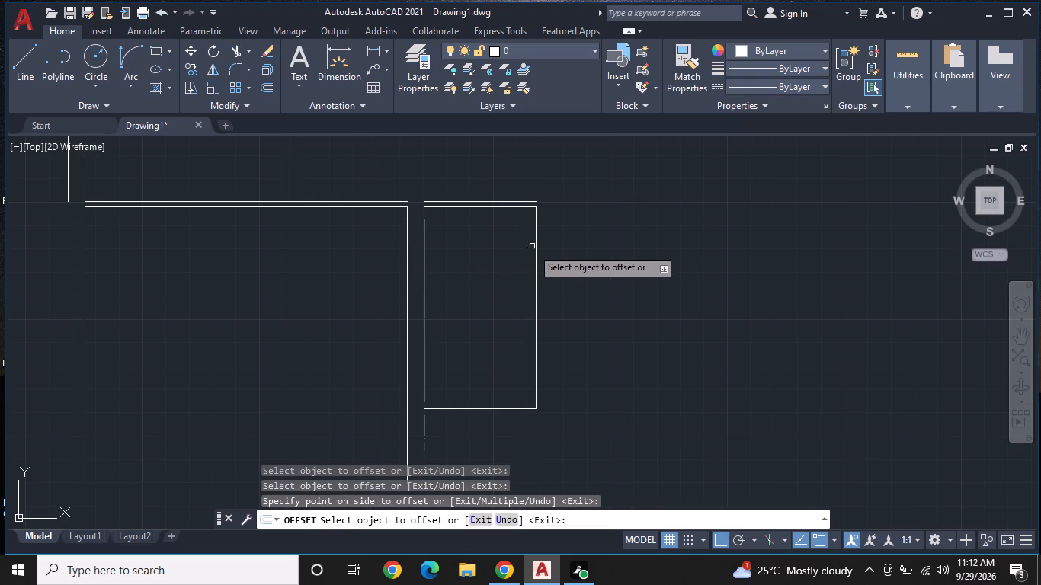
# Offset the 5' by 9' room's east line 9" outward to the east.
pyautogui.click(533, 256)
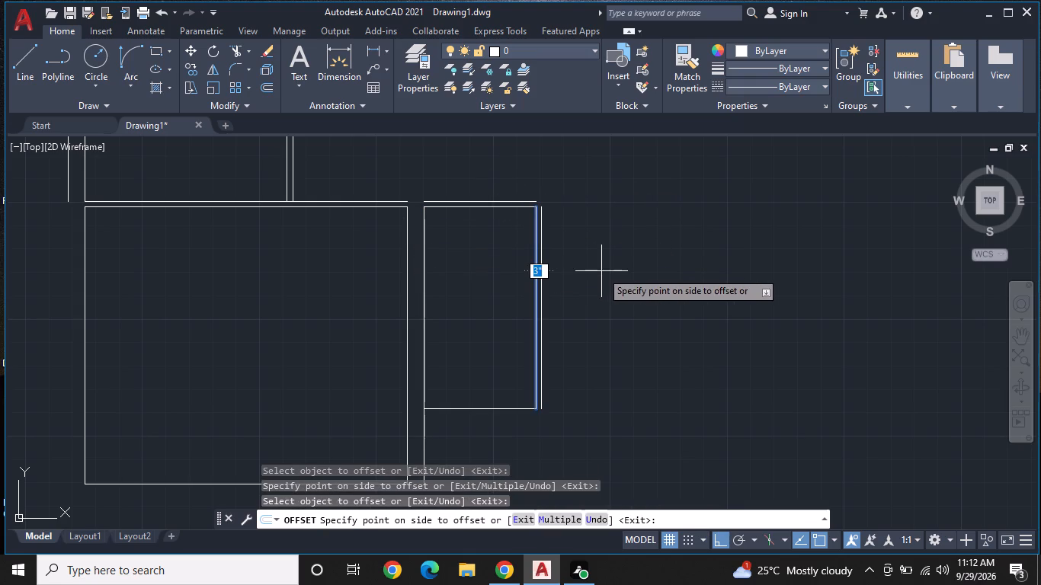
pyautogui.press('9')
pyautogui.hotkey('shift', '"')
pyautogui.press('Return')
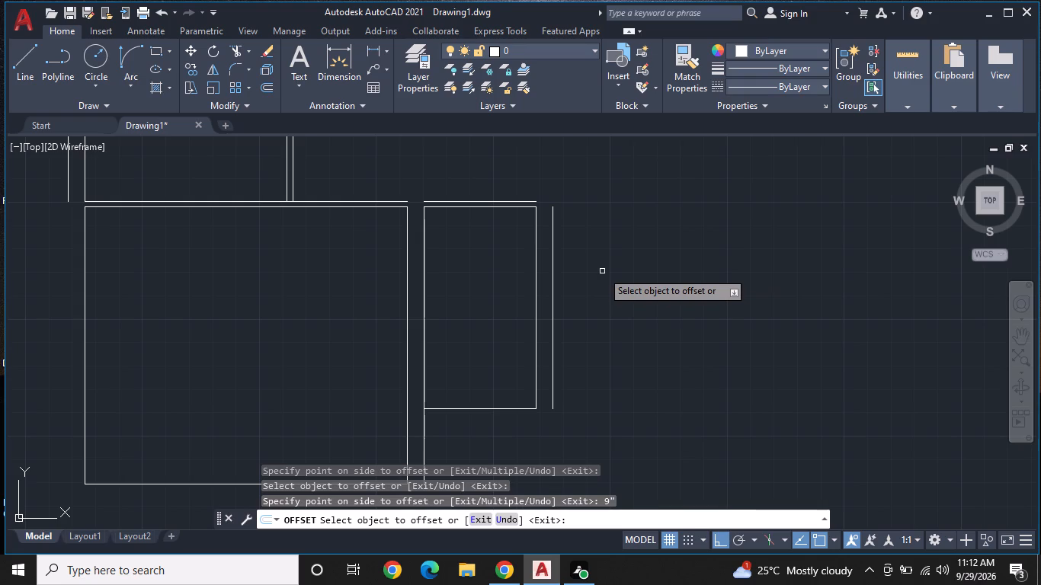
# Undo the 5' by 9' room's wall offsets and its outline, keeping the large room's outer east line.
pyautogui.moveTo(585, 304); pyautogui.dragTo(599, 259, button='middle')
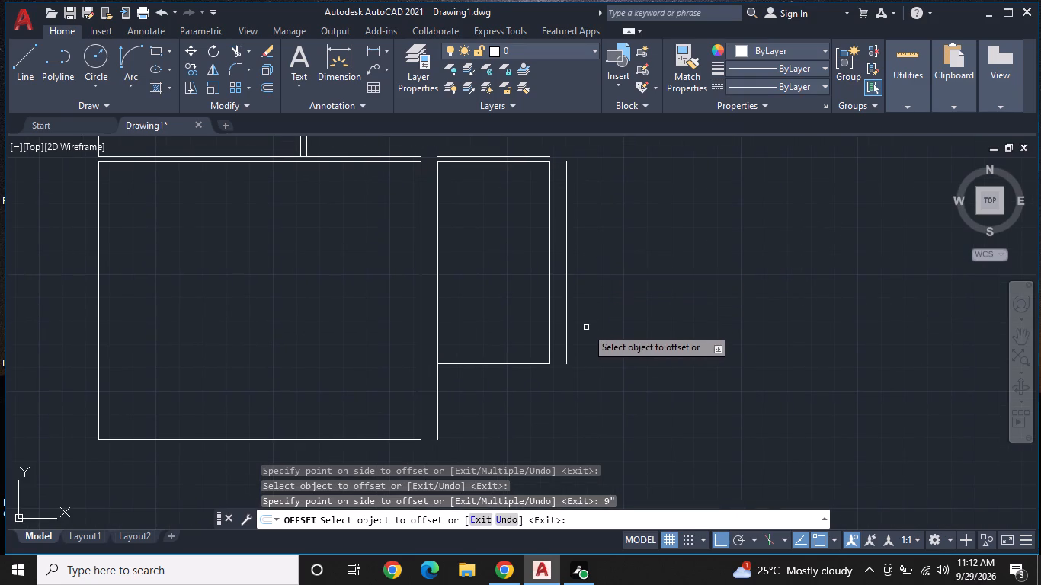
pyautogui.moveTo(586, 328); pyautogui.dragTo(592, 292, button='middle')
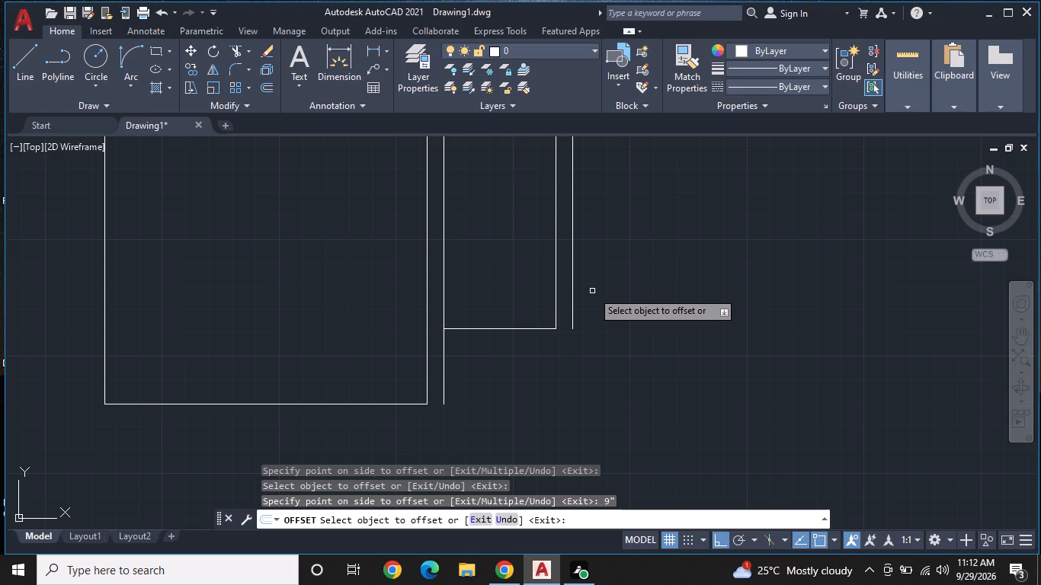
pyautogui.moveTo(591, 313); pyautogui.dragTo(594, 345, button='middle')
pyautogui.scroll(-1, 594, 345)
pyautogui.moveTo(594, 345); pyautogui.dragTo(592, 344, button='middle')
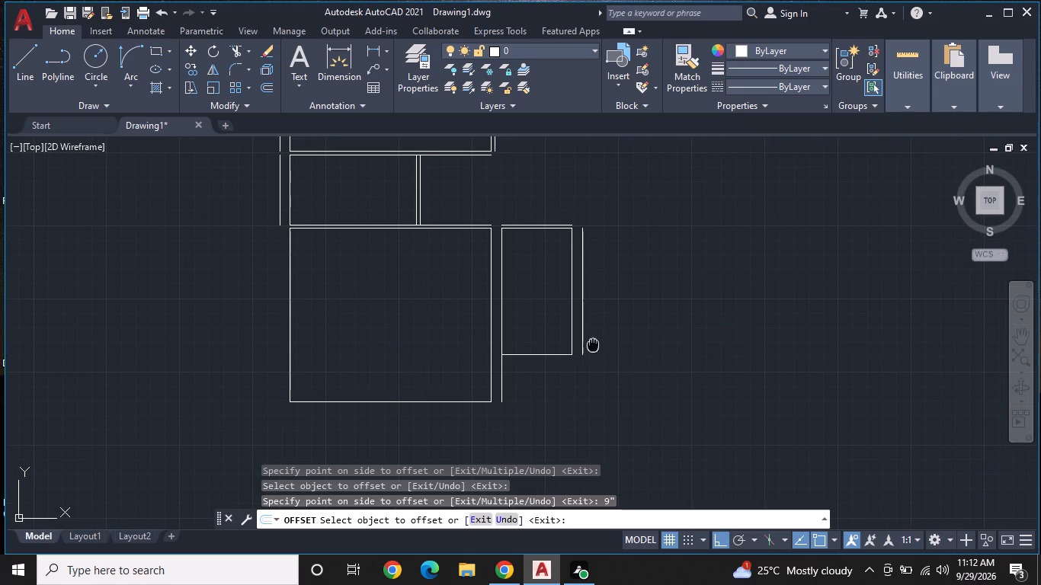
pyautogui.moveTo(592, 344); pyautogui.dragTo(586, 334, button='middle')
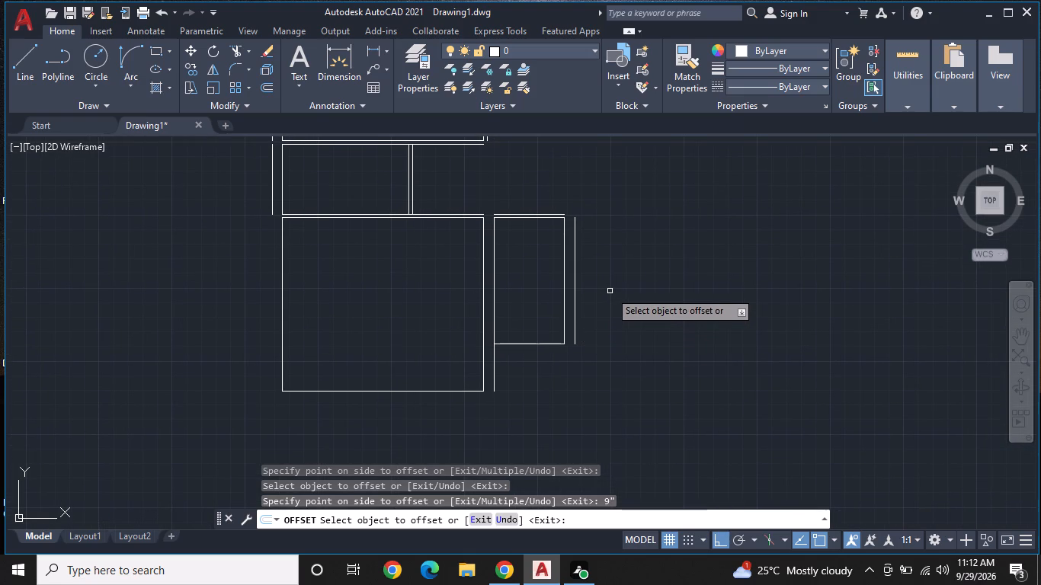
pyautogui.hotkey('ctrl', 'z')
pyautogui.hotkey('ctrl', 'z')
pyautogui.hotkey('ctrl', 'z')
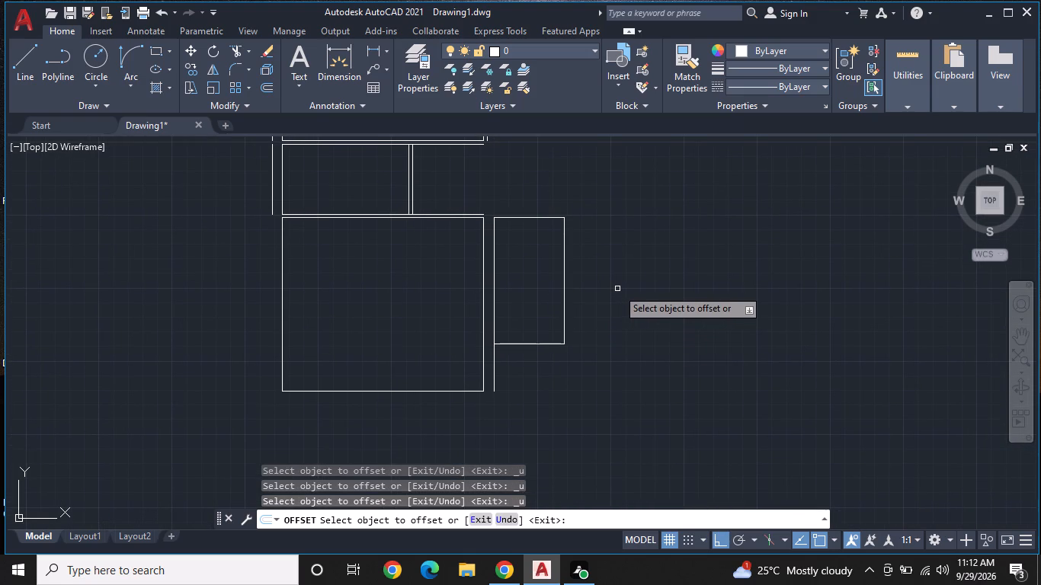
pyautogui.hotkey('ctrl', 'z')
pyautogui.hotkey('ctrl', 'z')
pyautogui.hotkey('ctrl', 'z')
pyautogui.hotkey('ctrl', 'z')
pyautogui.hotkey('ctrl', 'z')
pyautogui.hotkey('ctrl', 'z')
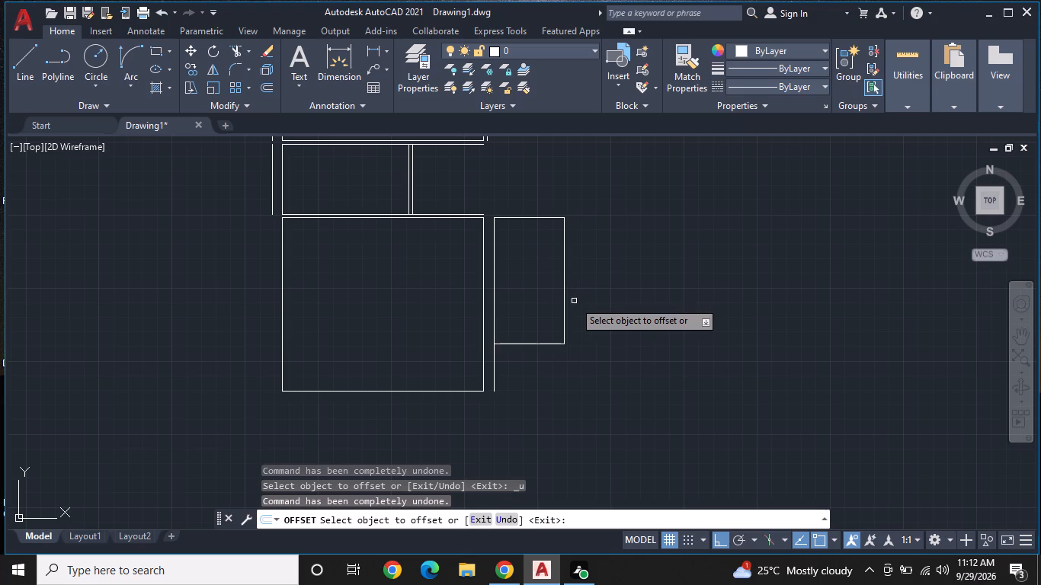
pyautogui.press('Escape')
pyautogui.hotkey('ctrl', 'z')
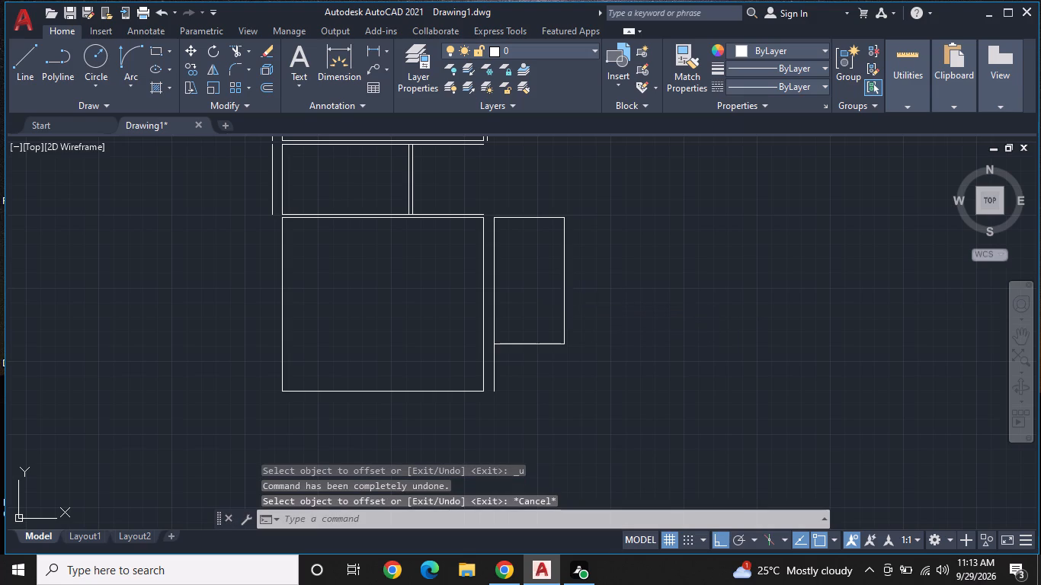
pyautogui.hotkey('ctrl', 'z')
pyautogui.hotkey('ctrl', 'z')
# From the south end of the large room's outer east line, draw an outline 5' east, 9' north and back west to that wall line.
pyautogui.moveTo(558, 290); pyautogui.dragTo(486, 206, button='middle')
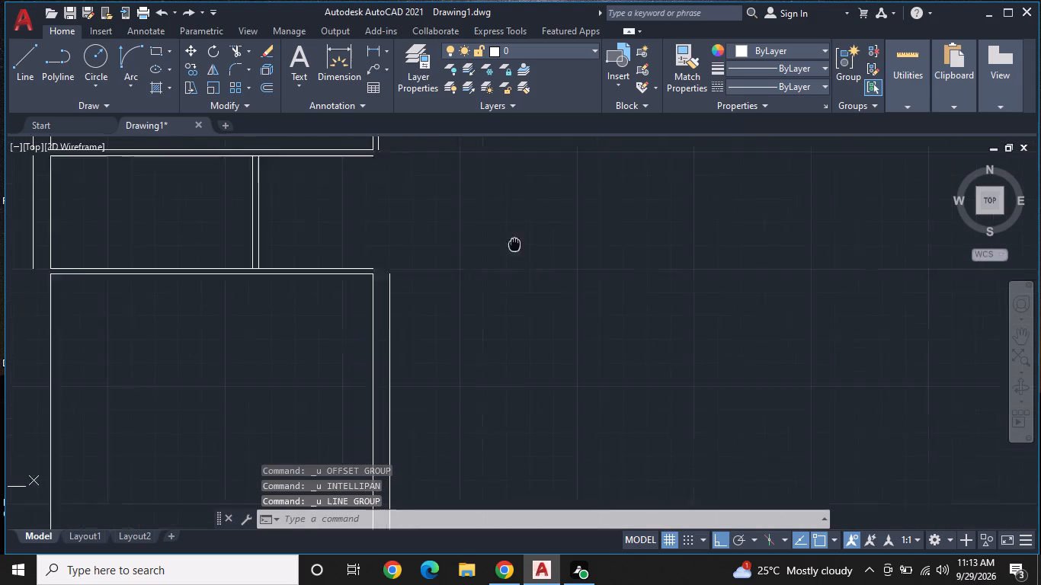
pyautogui.moveTo(486, 206); pyautogui.dragTo(483, 203, button='middle')
pyautogui.scroll(-1, 488, 325)
pyautogui.moveTo(481, 340); pyautogui.dragTo(431, 286, button='middle')
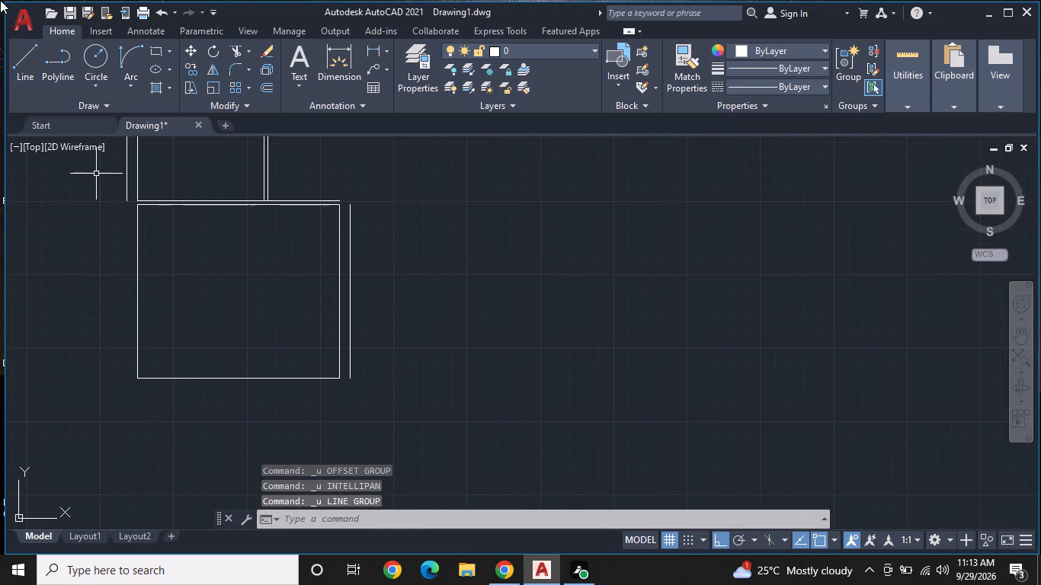
pyautogui.click(26, 65)
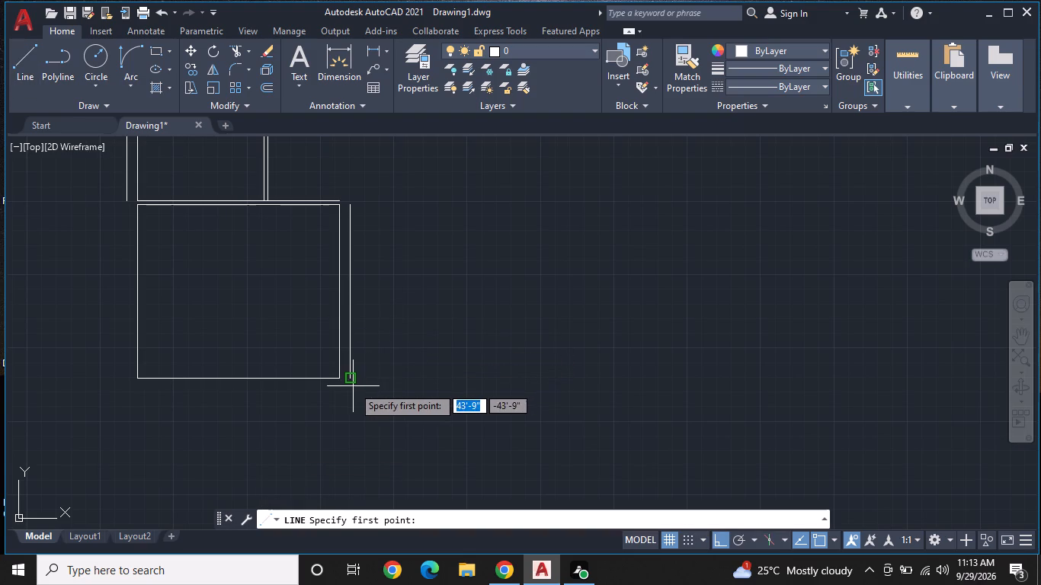
pyautogui.click(353, 380)
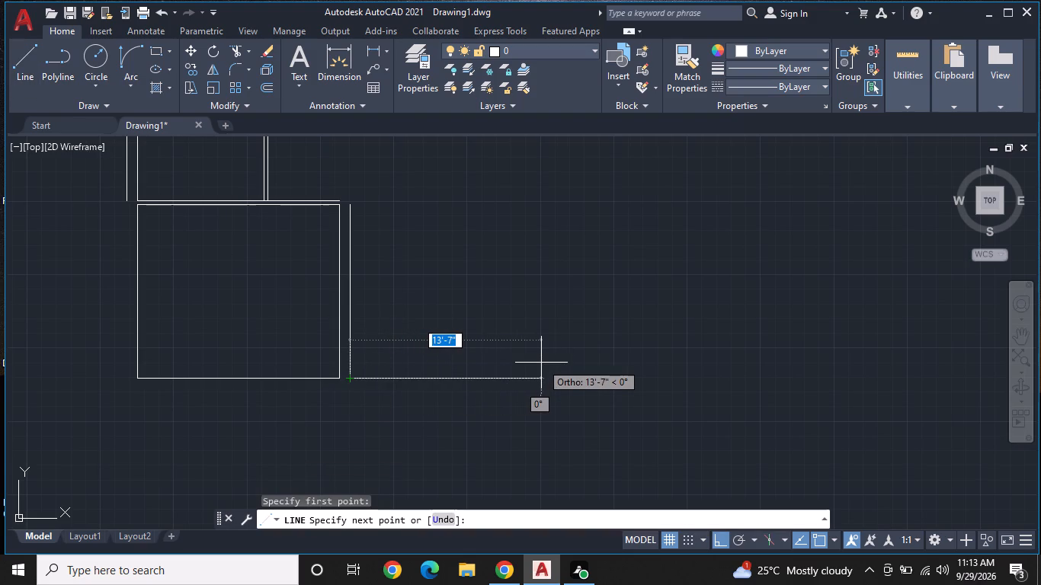
pyautogui.write("5'")
pyautogui.press('Return')
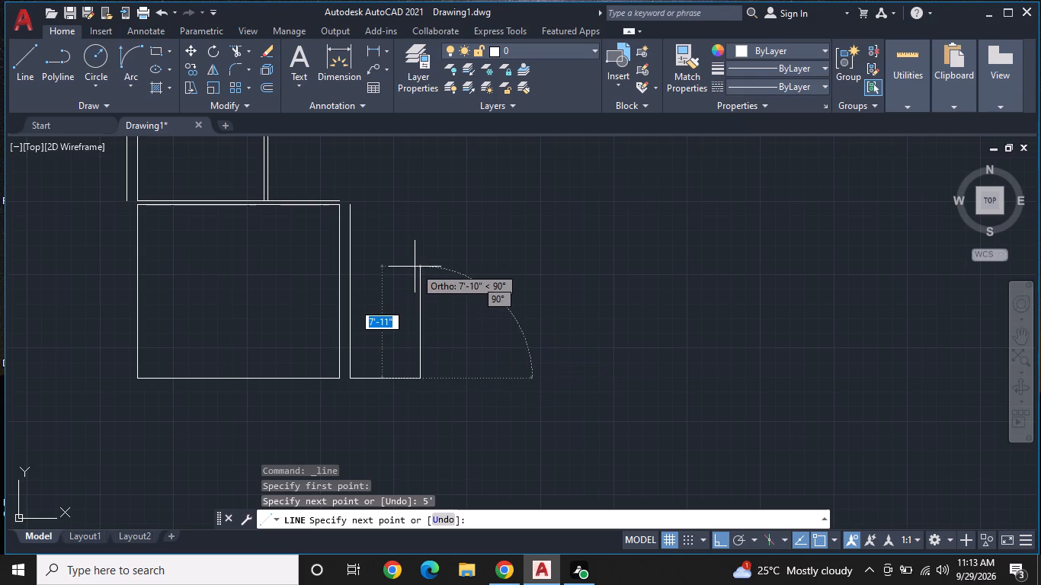
pyautogui.write("9'")
pyautogui.press('Return')
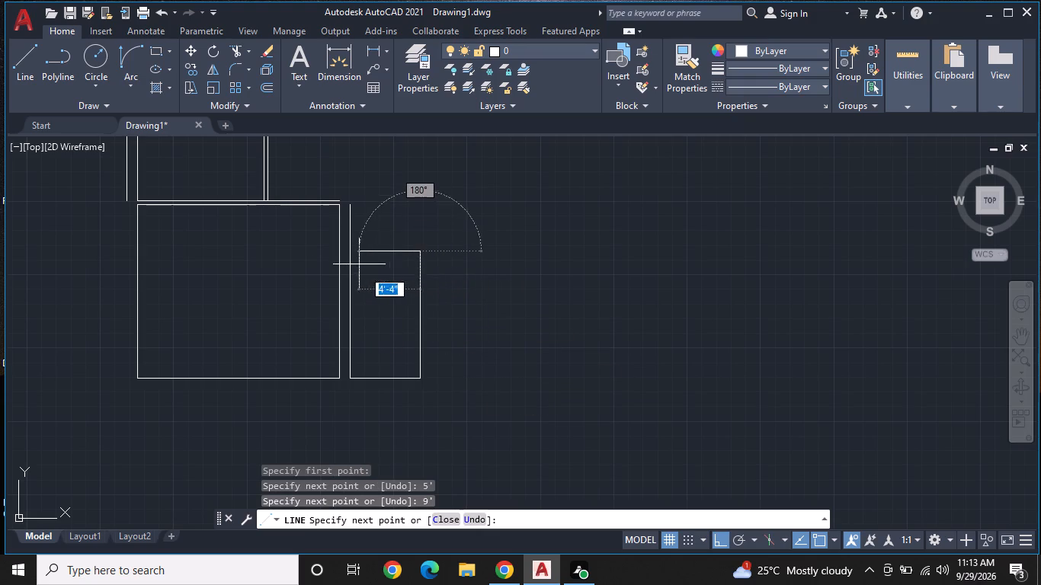
pyautogui.scroll(1, 370, 251)
pyautogui.moveTo(373, 258); pyautogui.dragTo(380, 294, button='middle')
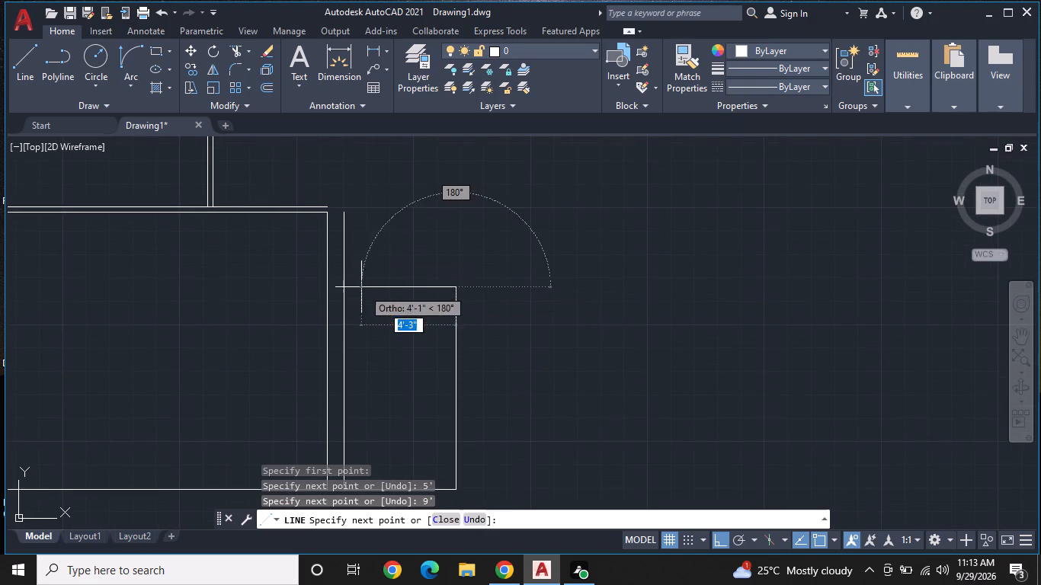
pyautogui.click(342, 284)
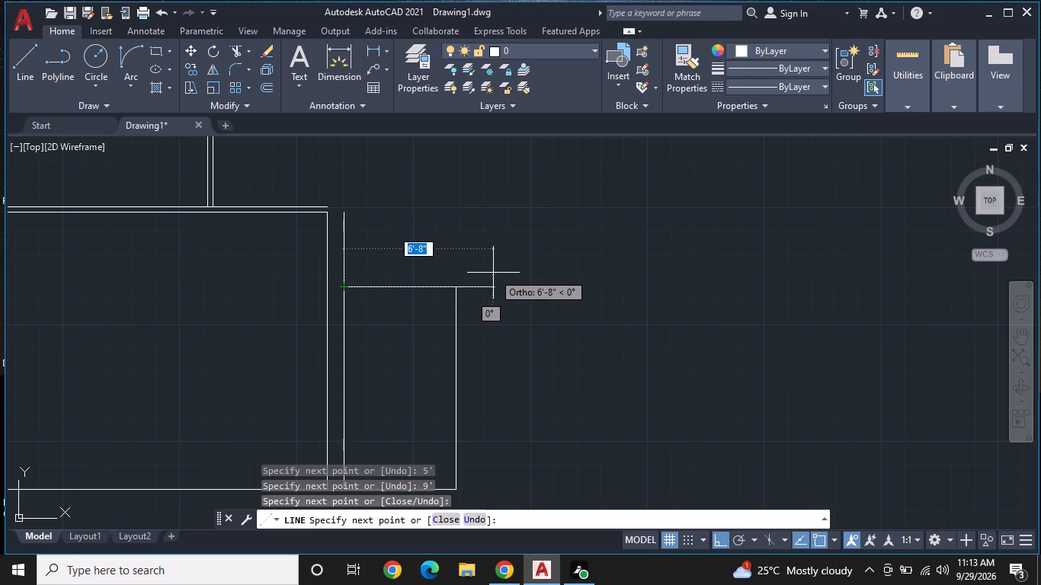
pyautogui.press('Escape')
# Offset the 5' by 9' room's north line 3" outward to the north and its east line 9" outward to the east.
pyautogui.click(271, 84)
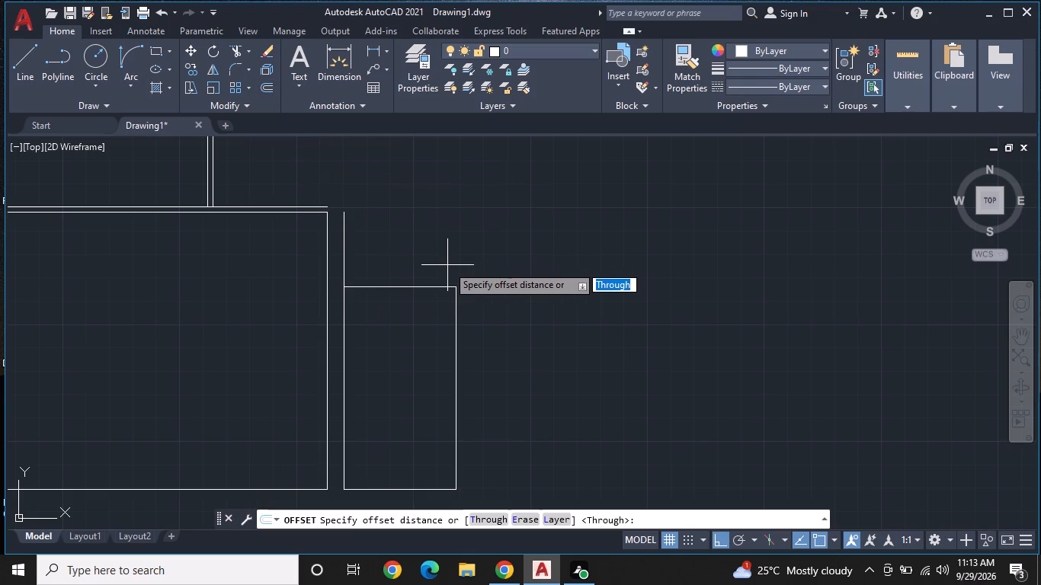
pyautogui.press('3')
pyautogui.hotkey('shift', '"')
pyautogui.press('Return')
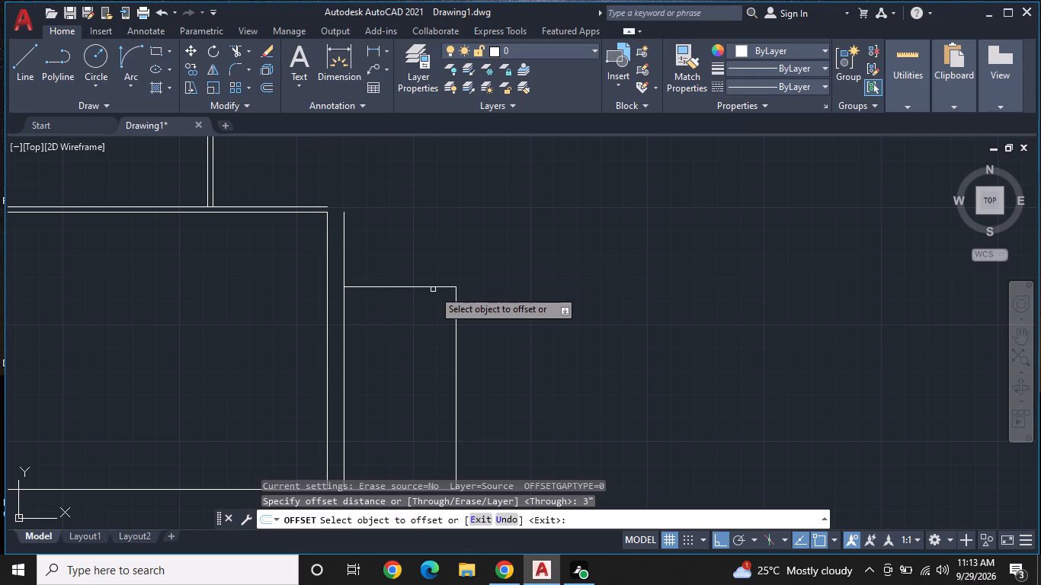
pyautogui.click(432, 289)
pyautogui.click(440, 235)
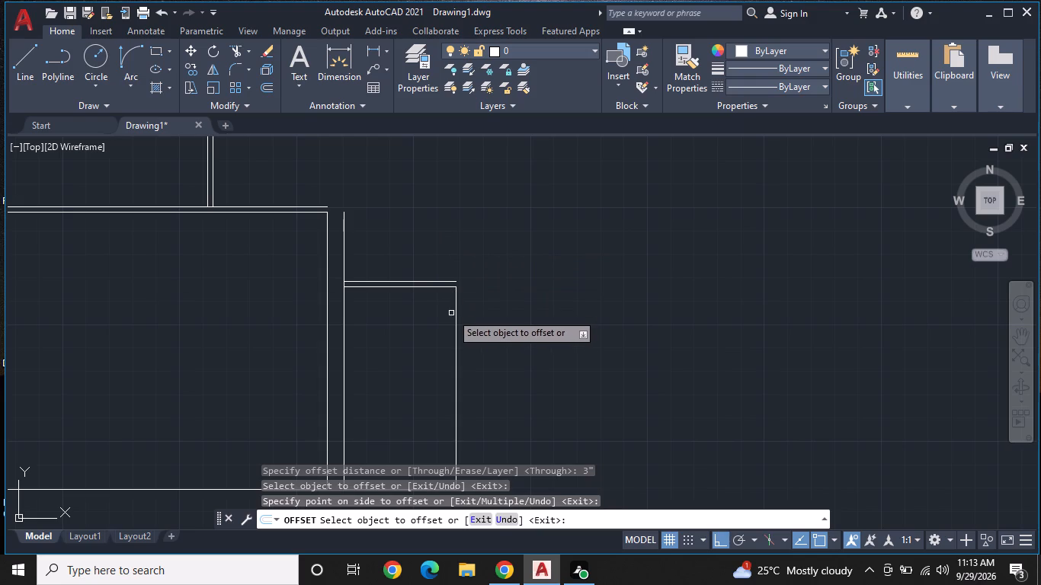
pyautogui.click(456, 321)
pyautogui.write('9"')
pyautogui.press('Return')
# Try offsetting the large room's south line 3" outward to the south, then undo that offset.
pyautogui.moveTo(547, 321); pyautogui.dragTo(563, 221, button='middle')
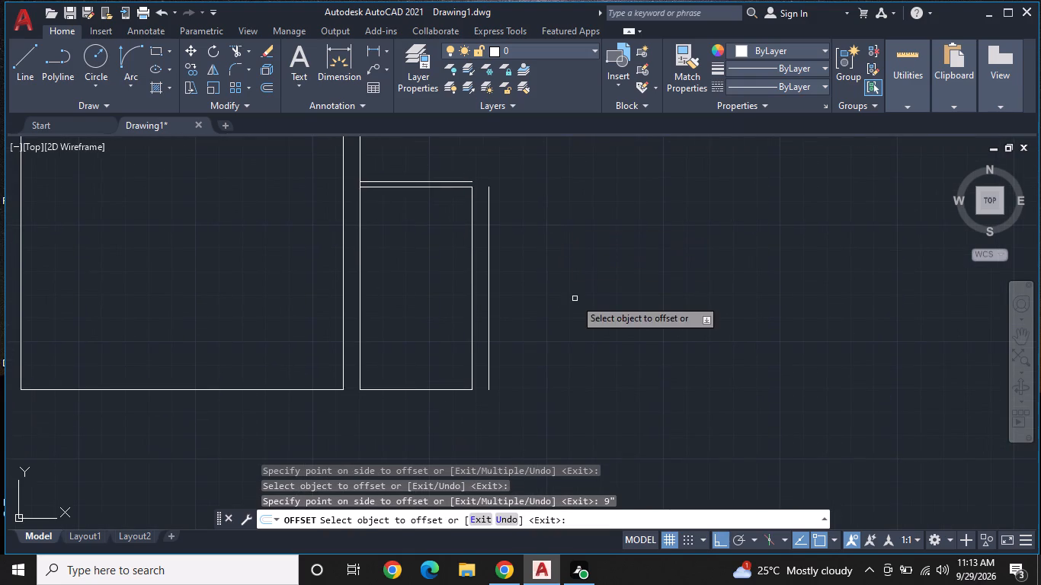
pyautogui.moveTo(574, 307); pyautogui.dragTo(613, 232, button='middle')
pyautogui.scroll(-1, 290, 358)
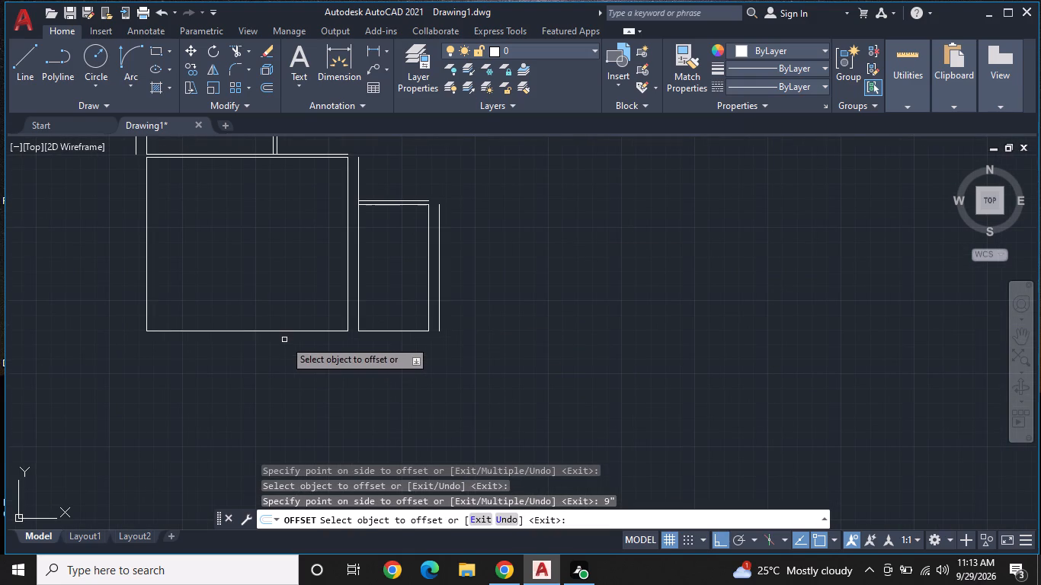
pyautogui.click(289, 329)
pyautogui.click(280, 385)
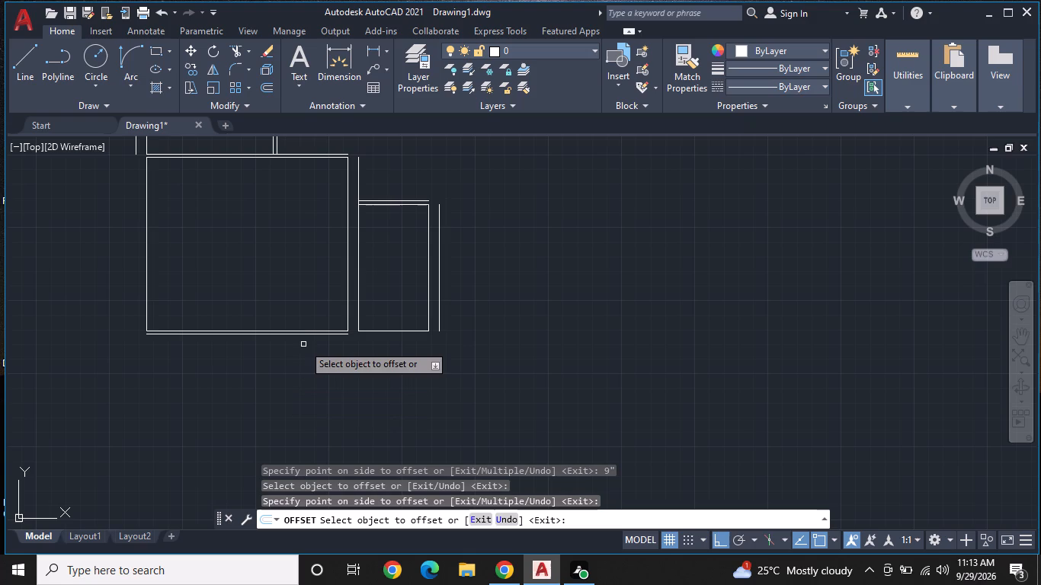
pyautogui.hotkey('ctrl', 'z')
# Offset the large room's south line 9" outward to the south and its west line 9" outward to the west.
pyautogui.click(296, 332)
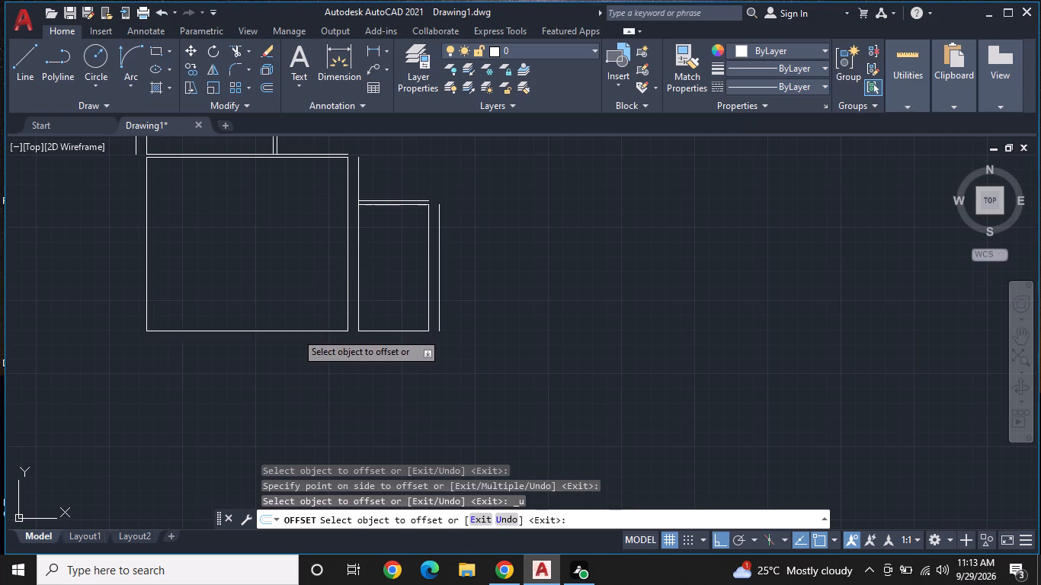
pyautogui.write('9"')
pyautogui.press('Return')
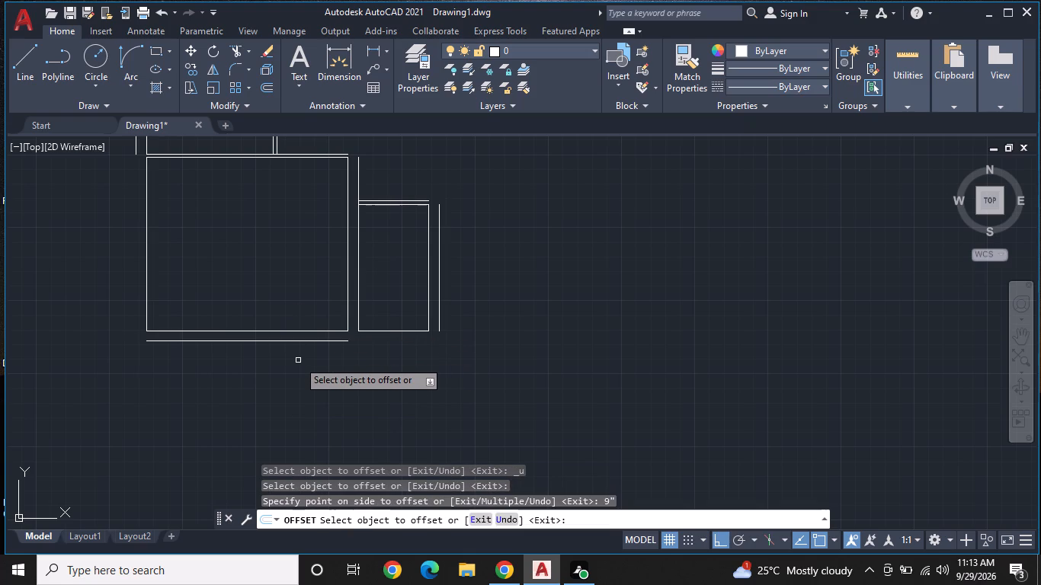
pyautogui.click(148, 261)
pyautogui.press('9')
pyautogui.hotkey('shift', '"')
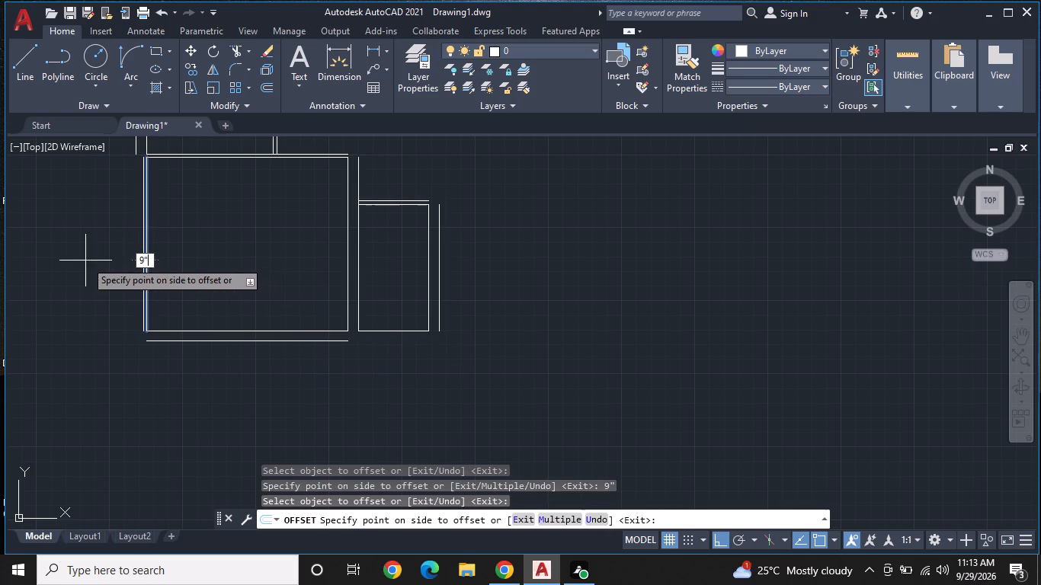
pyautogui.press('Return')
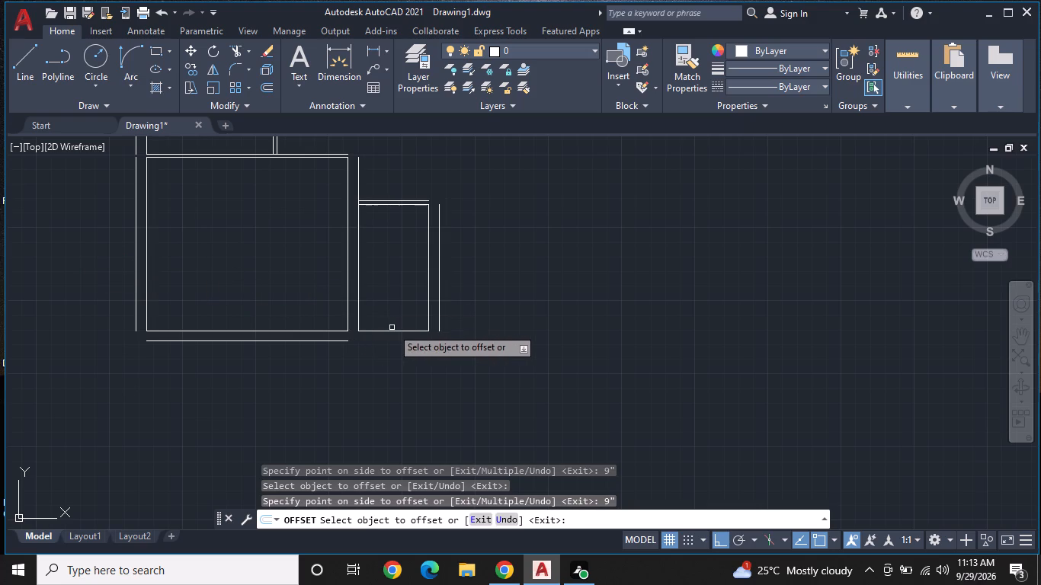
# Offset the 5' by 9' room's south line 9" outward to the south.
pyautogui.click(392, 332)
pyautogui.write('9"')
pyautogui.press('Return')
pyautogui.moveTo(517, 335); pyautogui.dragTo(488, 352, button='middle')
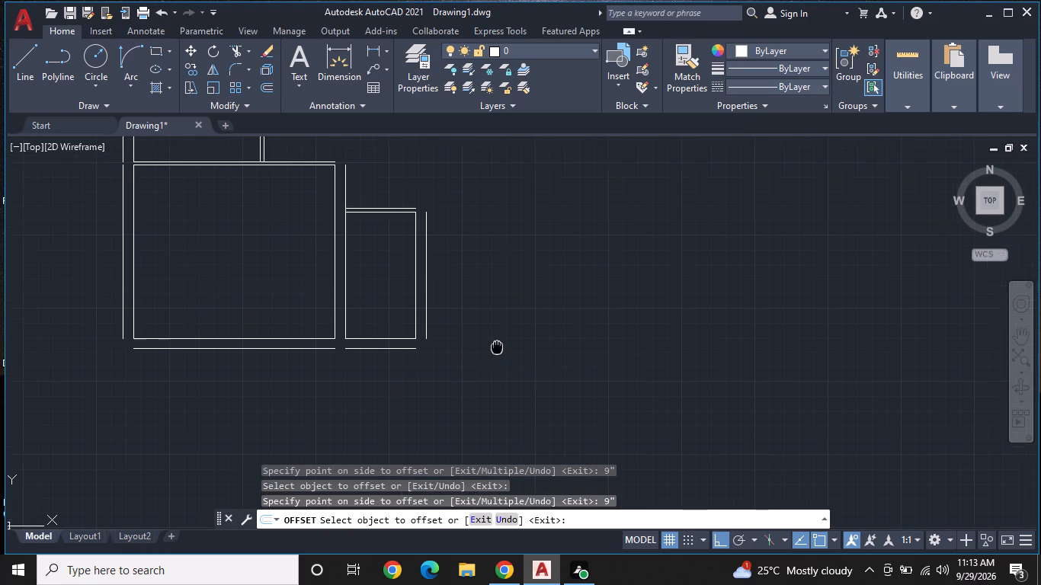
pyautogui.moveTo(488, 352); pyautogui.dragTo(429, 359, button='middle')
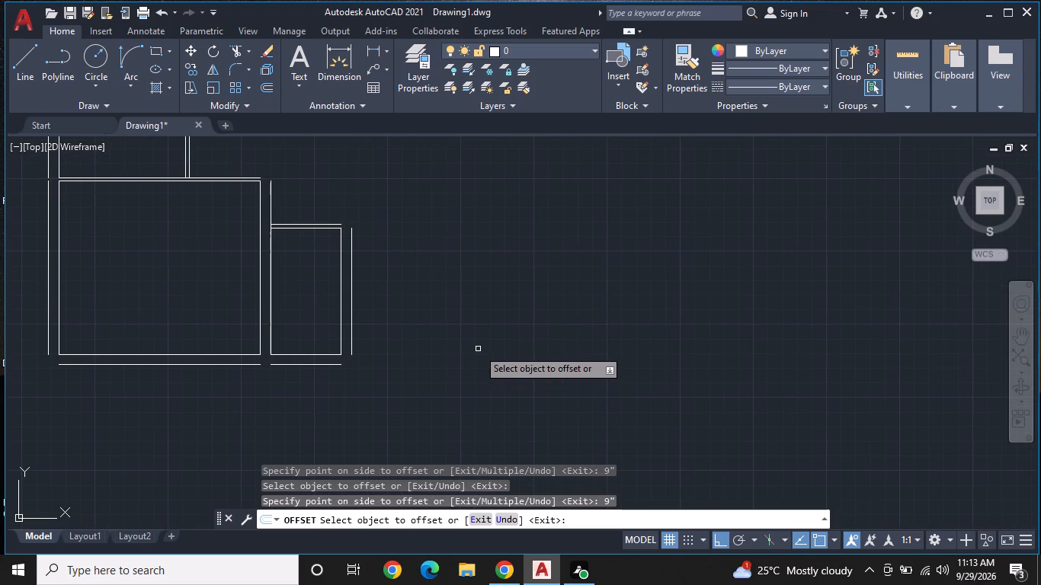
pyautogui.press('Escape')
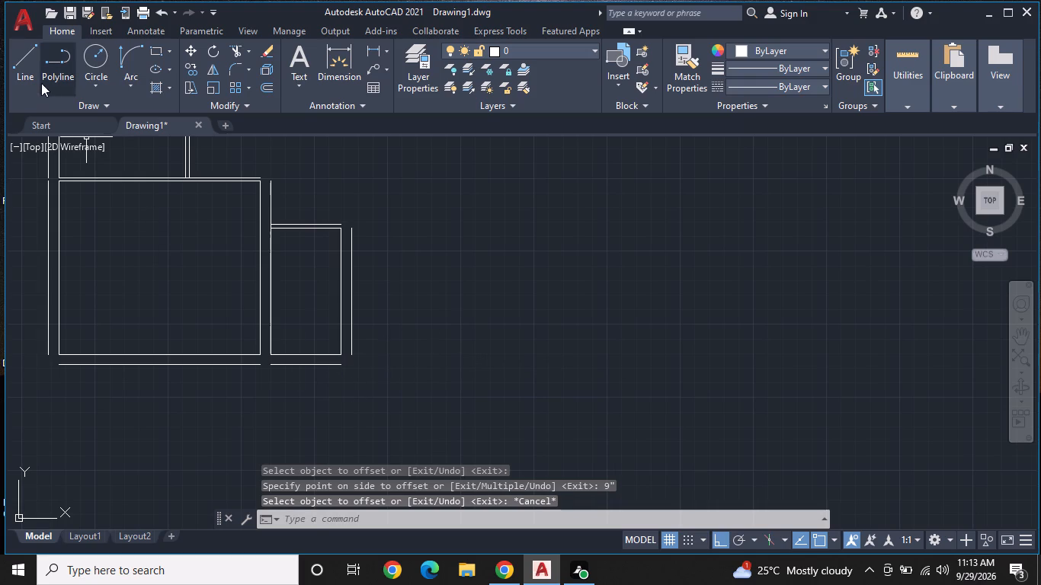
# From the south end of the 5' by 9' room's outer east line, draw a closed room outline 10'7" east and 12'7" north.
pyautogui.click(24, 57)
pyautogui.click(350, 355)
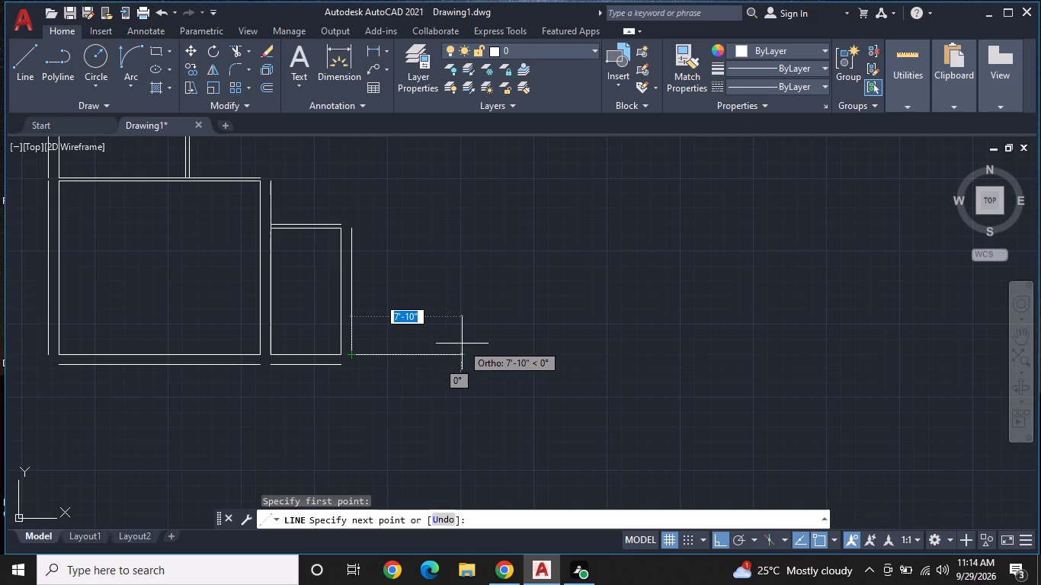
pyautogui.write('10')
pyautogui.write("'7'")
pyautogui.press('Return')
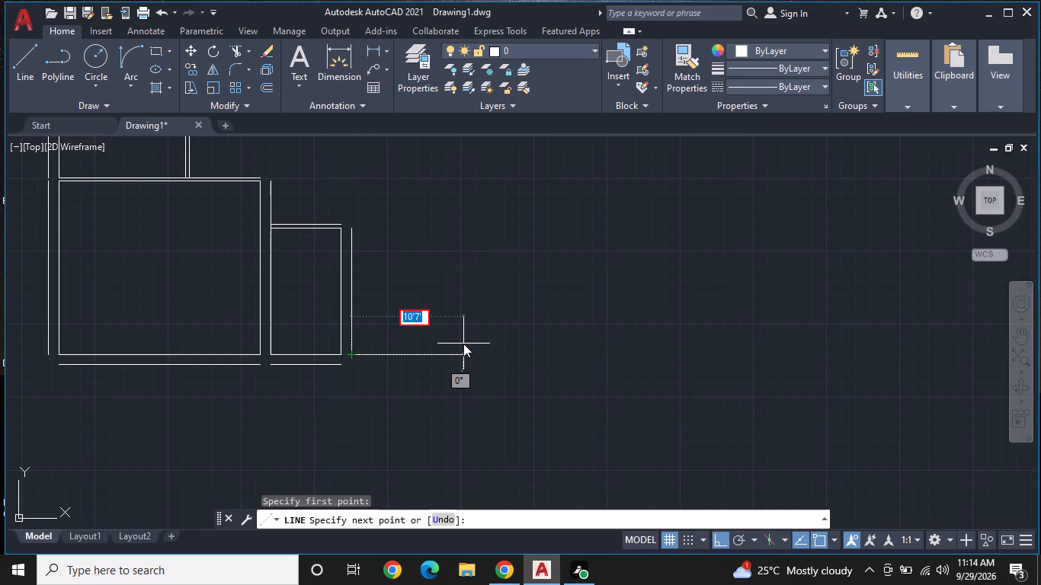
pyautogui.hotkey('shift', '"')
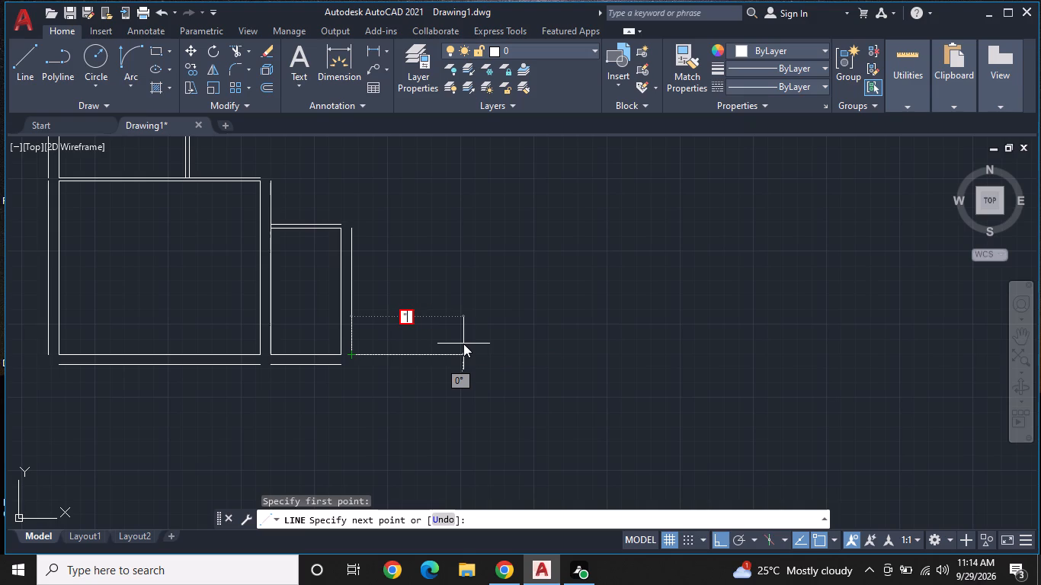
pyautogui.press('BackSpace')
pyautogui.write('10\'7"')
pyautogui.press('Return')
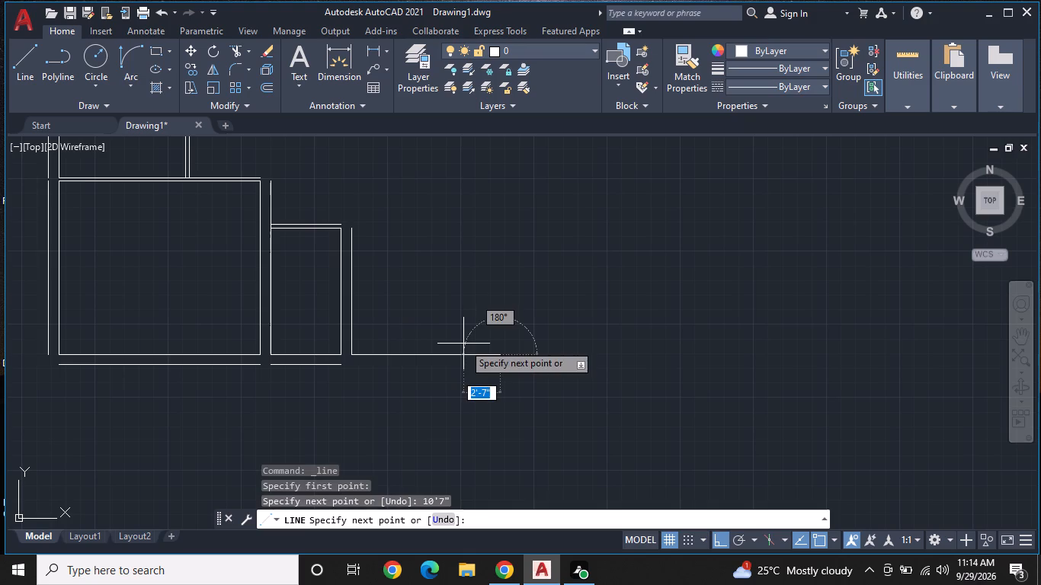
pyautogui.scroll(1, 520, 204)
pyautogui.moveTo(520, 204); pyautogui.dragTo(521, 277, button='middle')
pyautogui.scroll(-1, 521, 295)
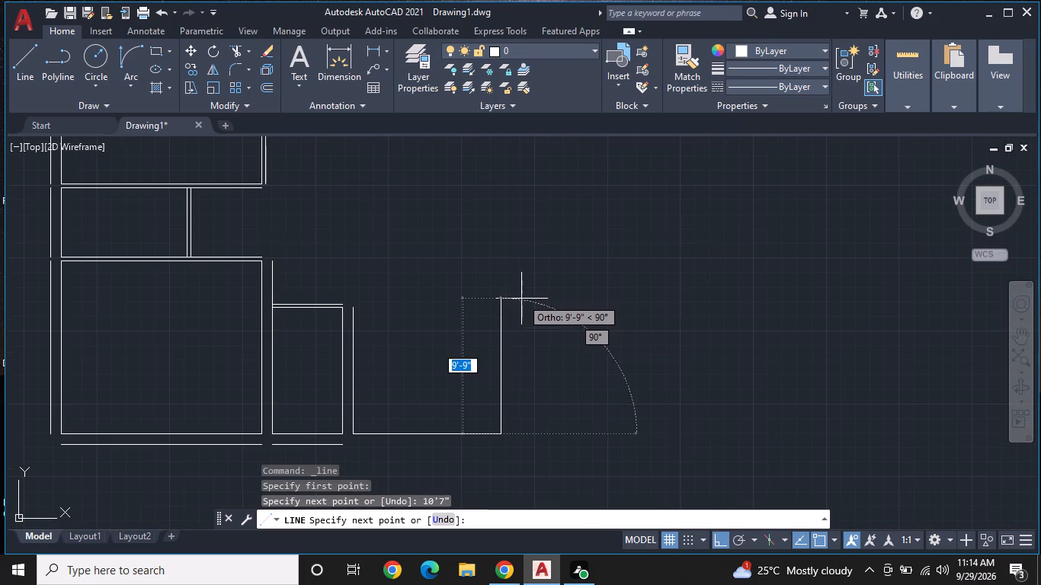
pyautogui.write('12\'7"')
pyautogui.press('Return')
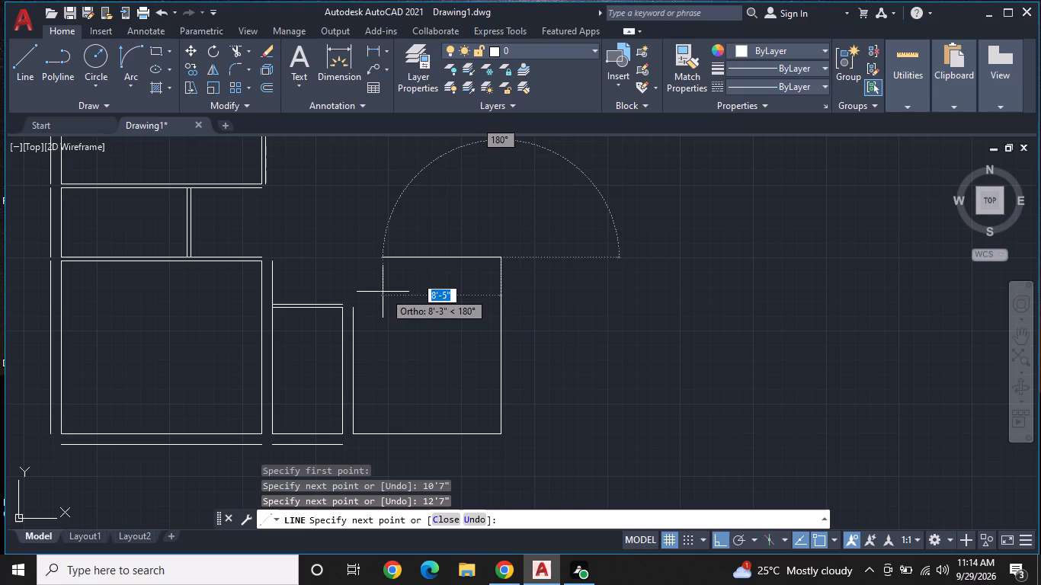
pyautogui.click(352, 255)
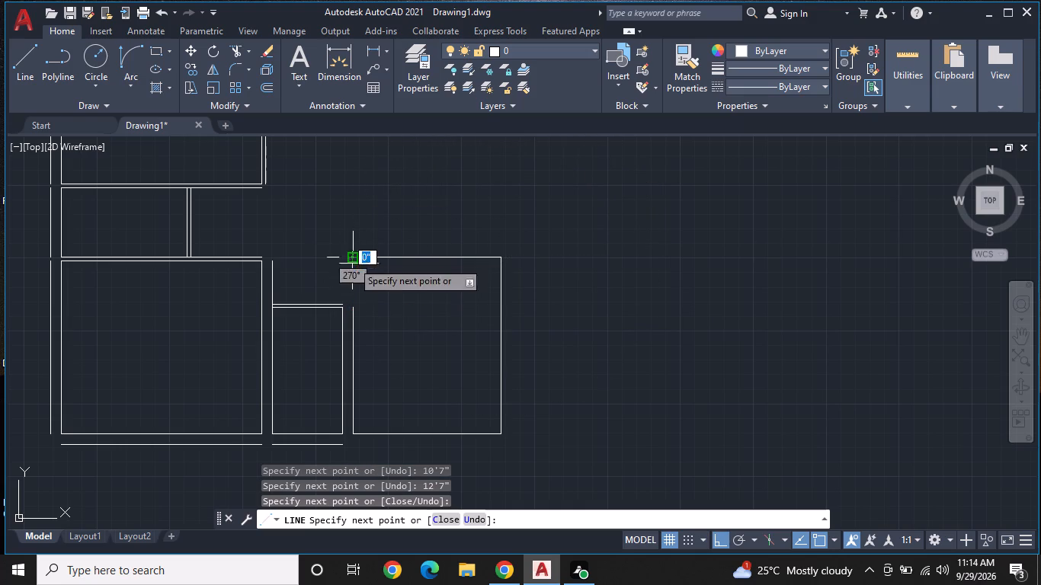
pyautogui.click(351, 312)
pyautogui.press('Escape')
# Offset the 10'7" by 12'7" room's east line 9" outward to the east and its south line 9" outward to the south.
pyautogui.moveTo(528, 307); pyautogui.dragTo(354, 310, button='middle')
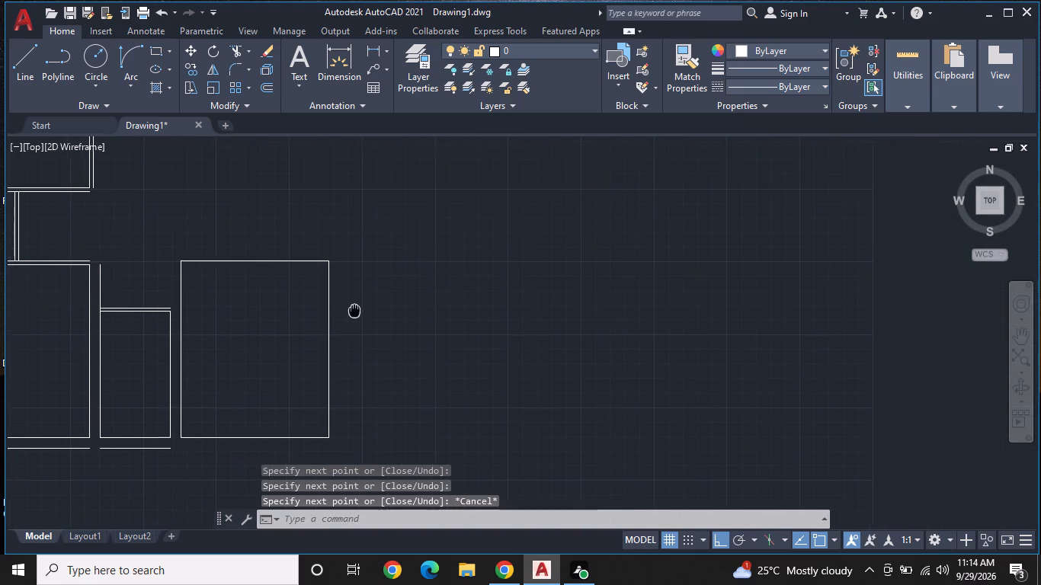
pyautogui.moveTo(354, 310); pyautogui.dragTo(351, 308, button='middle')
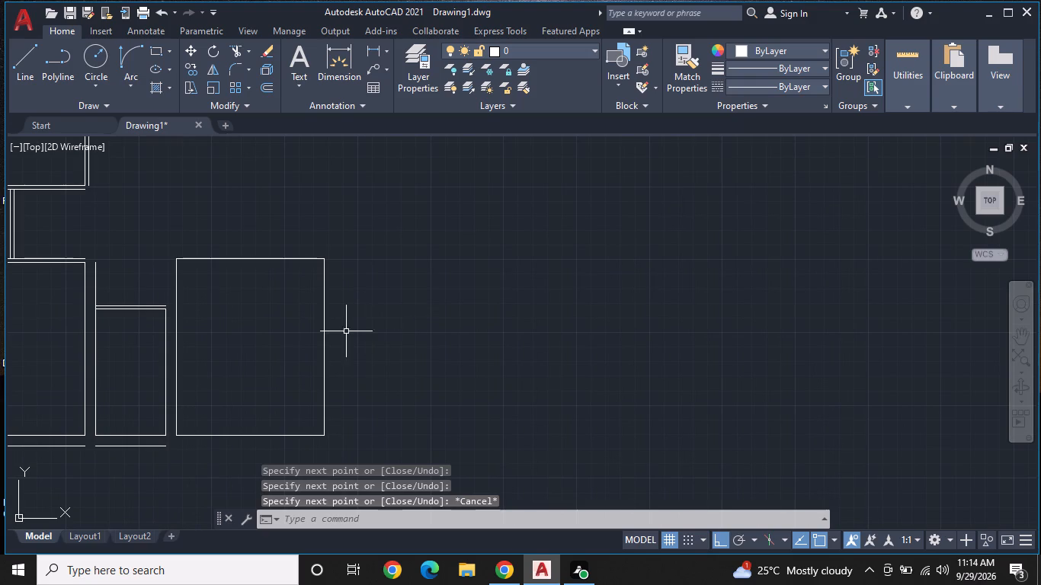
pyautogui.click(267, 83)
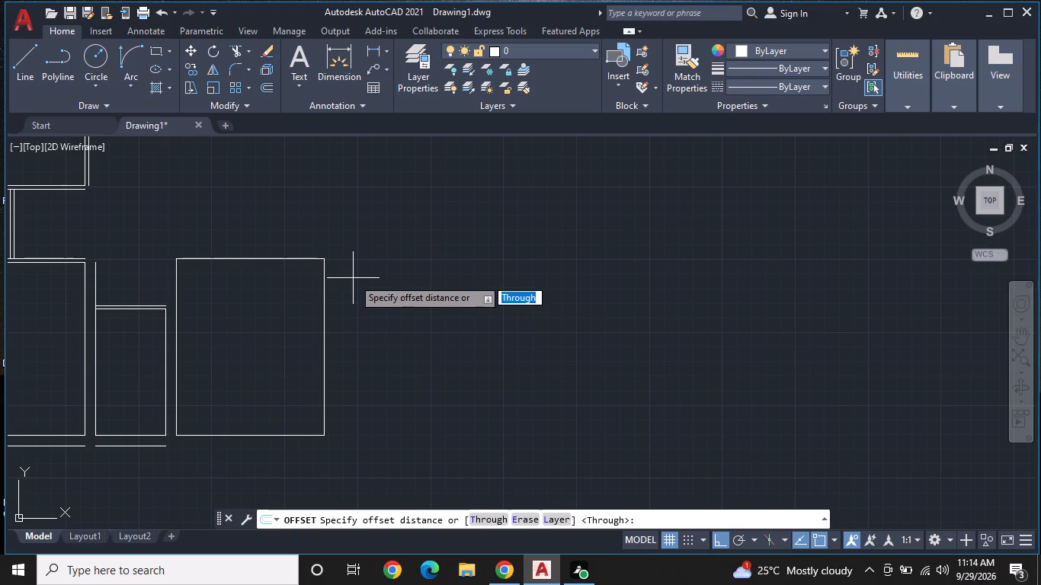
pyautogui.press('space')
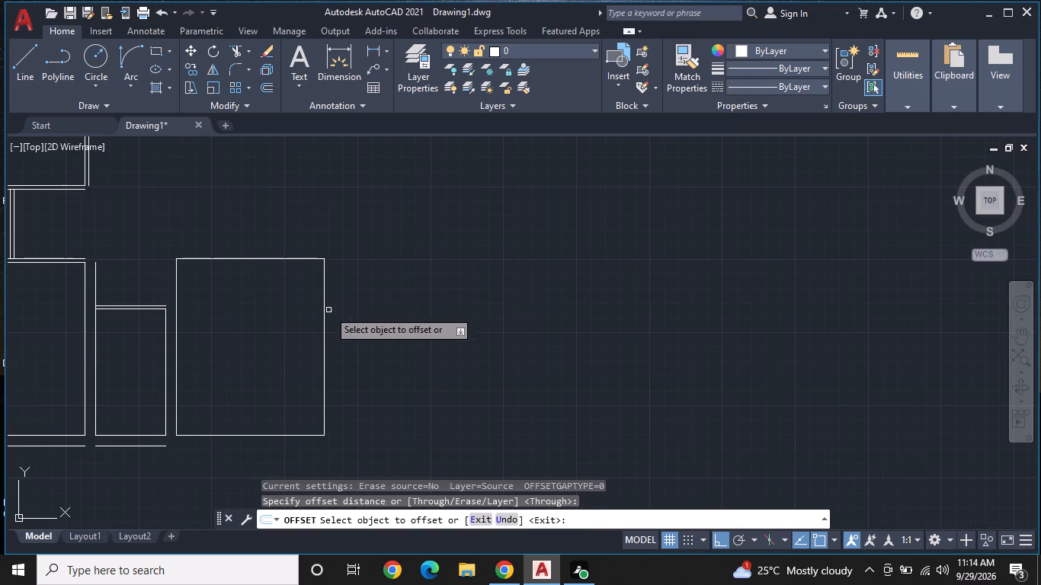
pyautogui.click(325, 312)
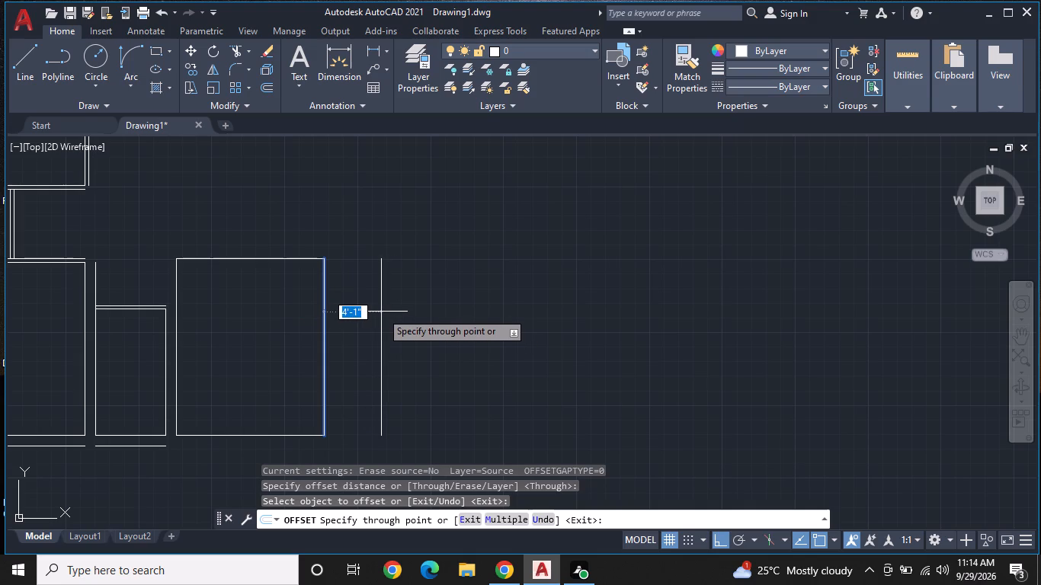
pyautogui.press('9')
pyautogui.hotkey('shift', '"')
pyautogui.press('Return')
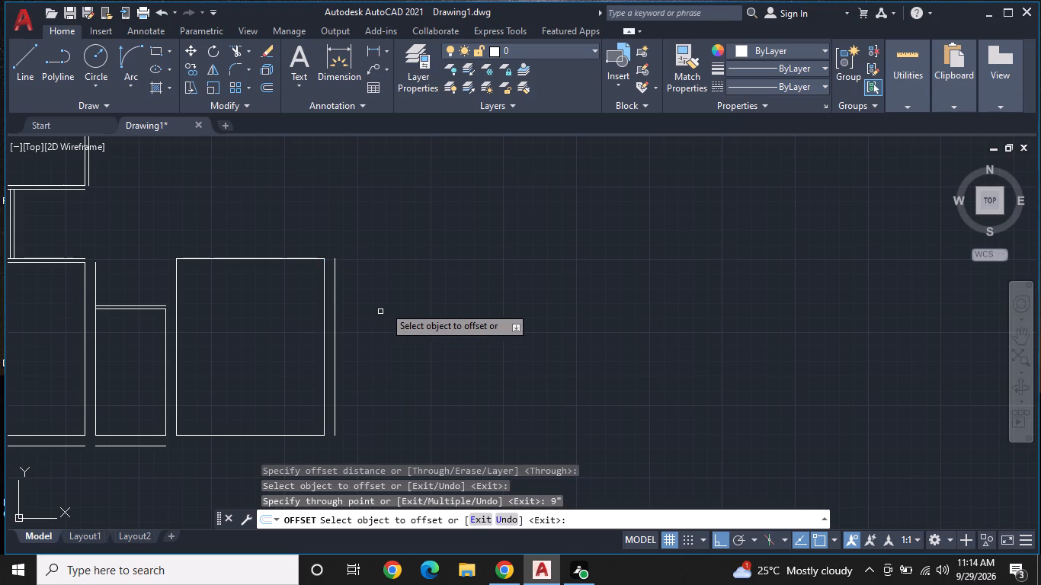
pyautogui.click(244, 436)
pyautogui.write('9"')
pyautogui.press('Return')
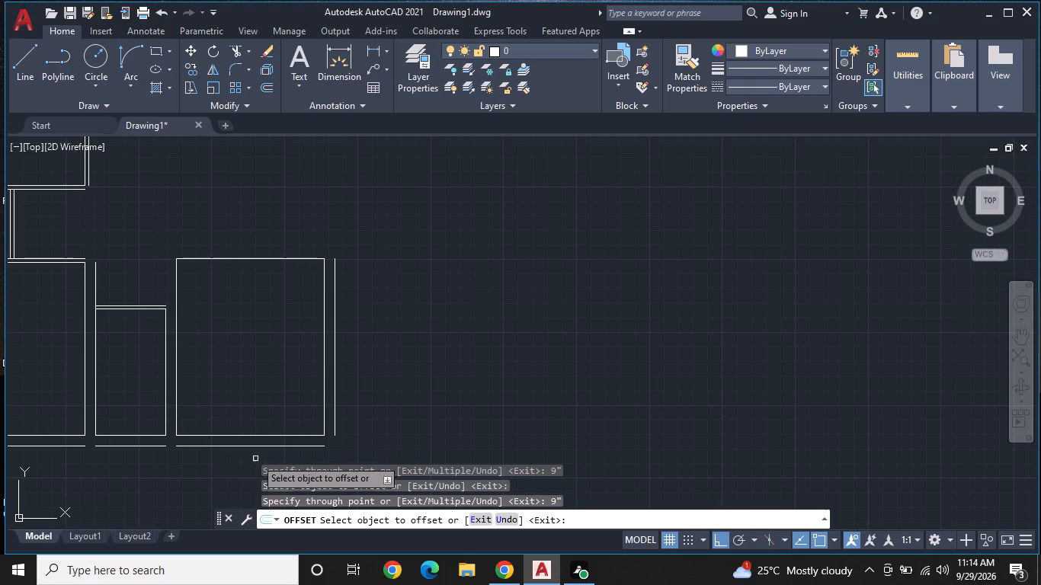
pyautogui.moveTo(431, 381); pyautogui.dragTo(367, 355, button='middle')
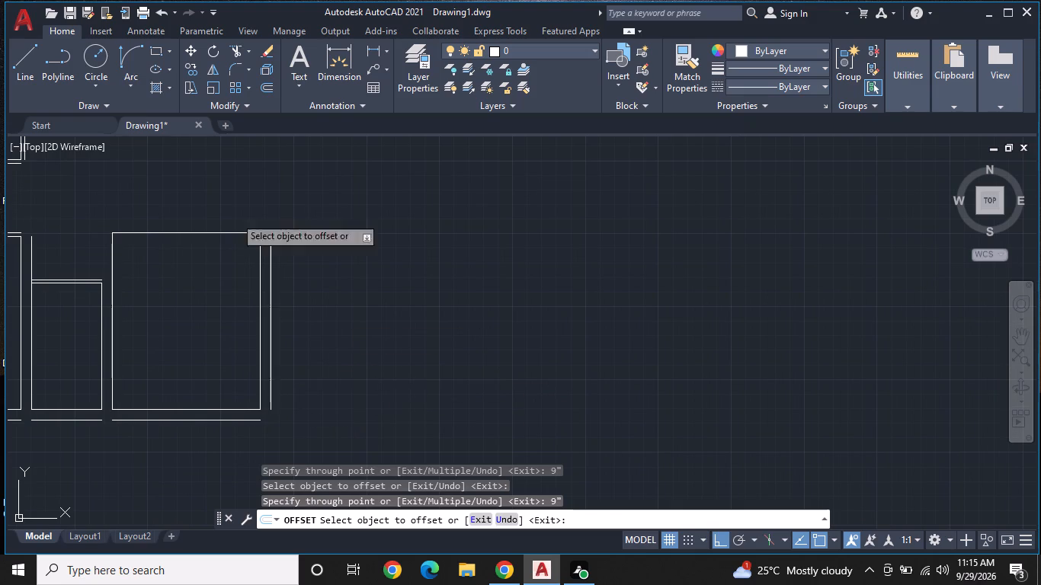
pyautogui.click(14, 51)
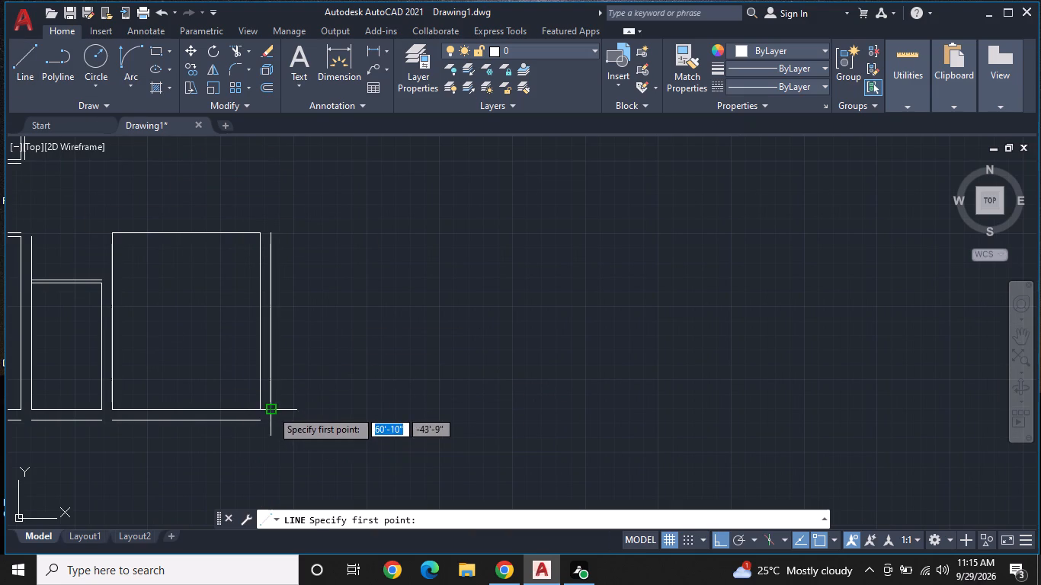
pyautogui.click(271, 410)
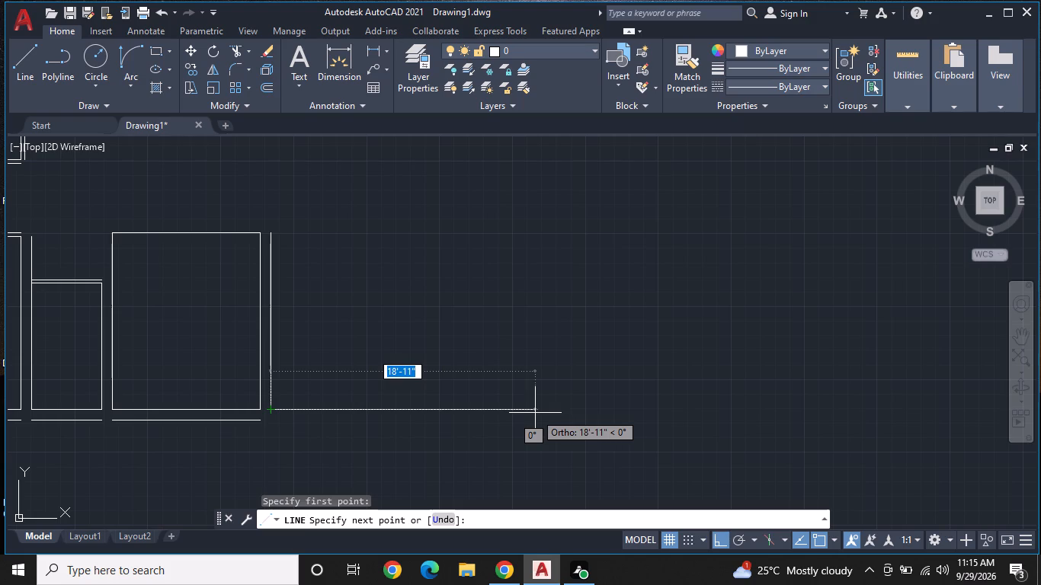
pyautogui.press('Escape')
# From the north end of the upper west room's outer east line, draw a room outline 5' east, 9' south and back west to that line.
pyautogui.scroll(-1, 462, 417)
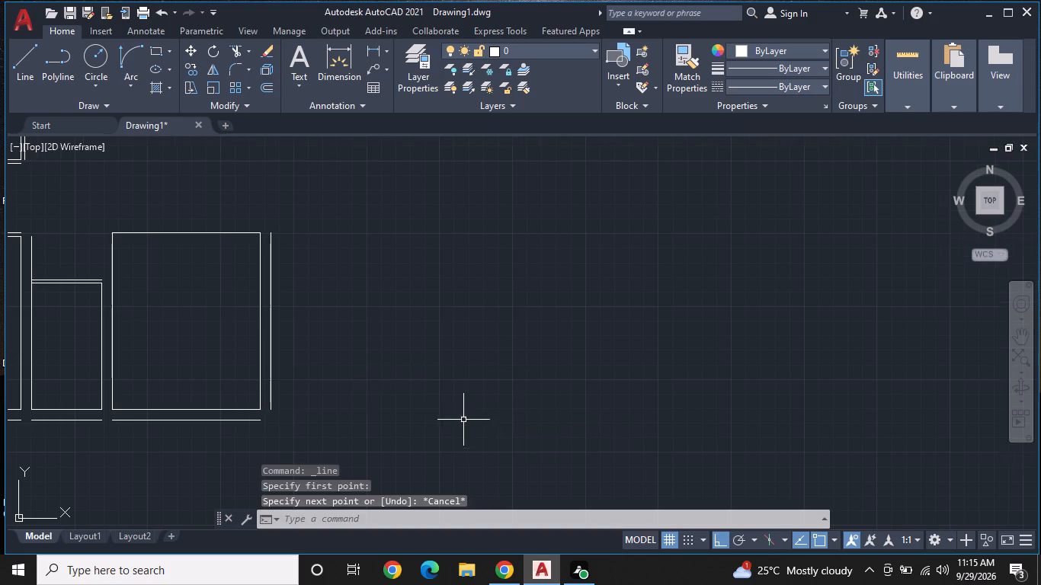
pyautogui.moveTo(440, 324); pyautogui.dragTo(325, 465, button='middle')
pyautogui.moveTo(383, 359); pyautogui.dragTo(384, 358, button='middle')
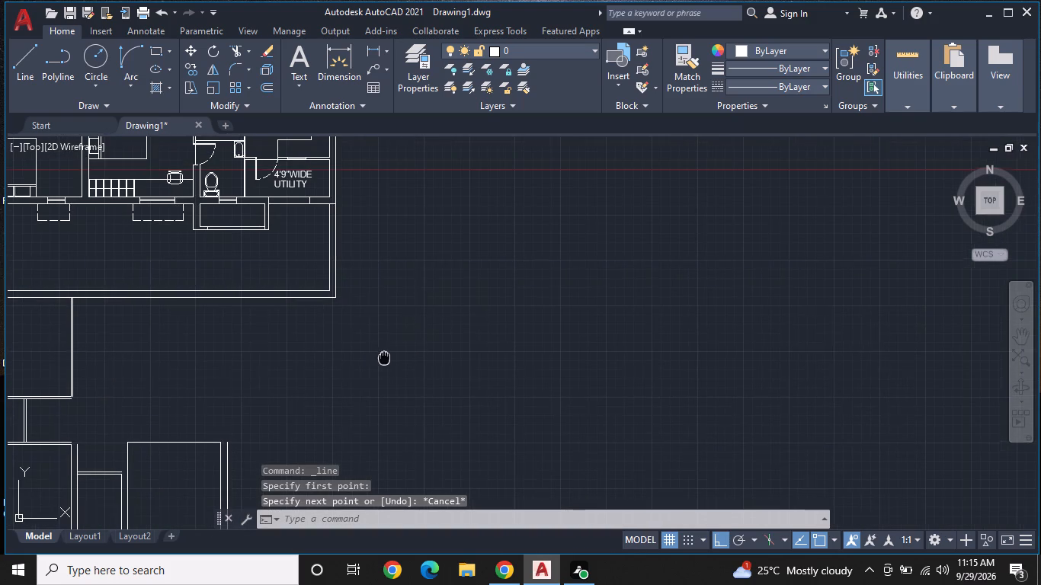
pyautogui.moveTo(384, 358); pyautogui.dragTo(514, 316, button='middle')
pyautogui.scroll(1, 312, 321)
pyautogui.moveTo(296, 321); pyautogui.dragTo(347, 319, button='middle')
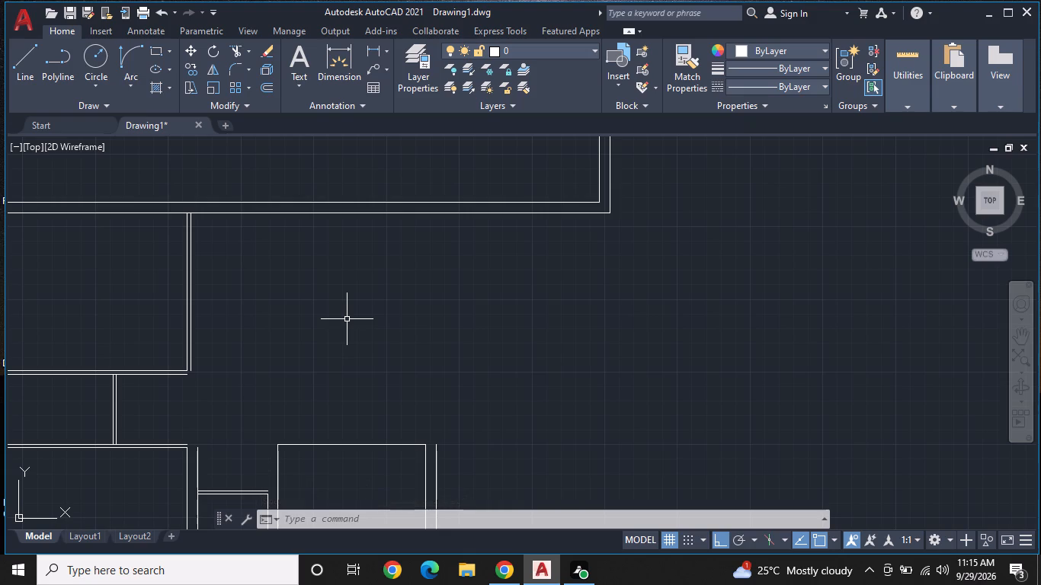
pyautogui.moveTo(339, 252); pyautogui.dragTo(380, 307, button='middle')
pyautogui.scroll(1, 261, 296)
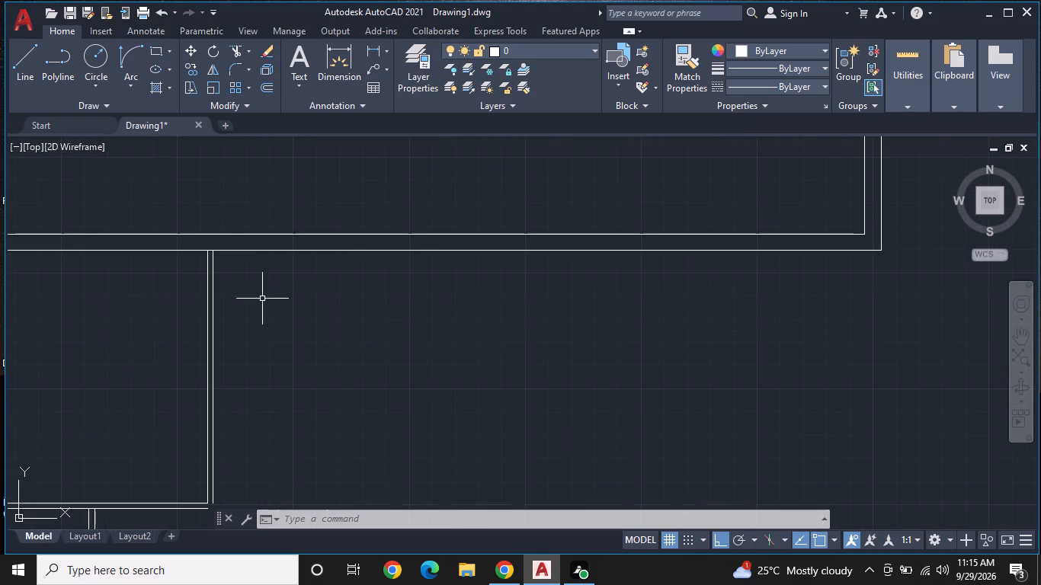
pyautogui.click(27, 44)
pyautogui.scroll(1, 235, 251)
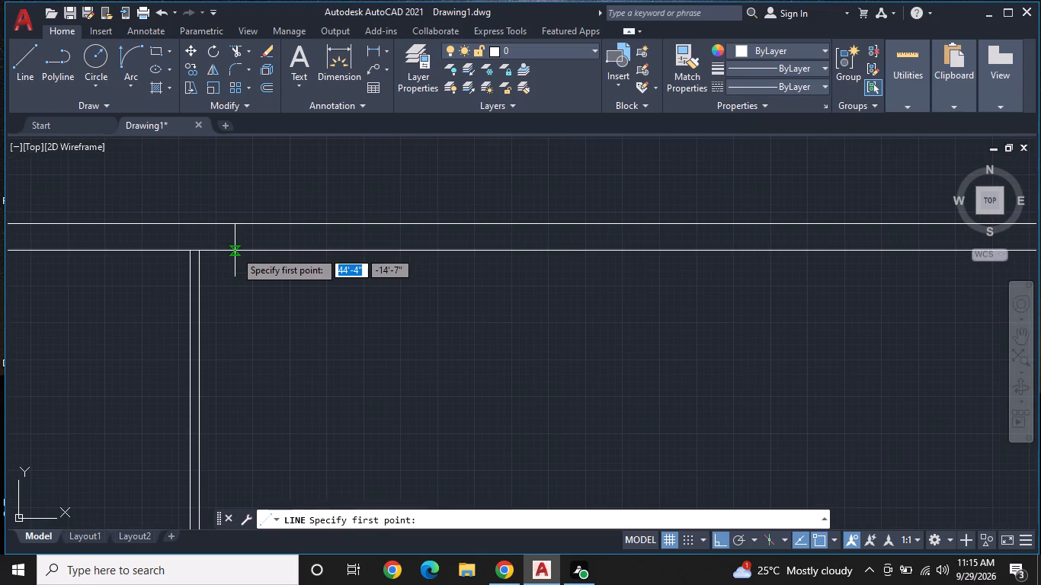
pyautogui.click(199, 251)
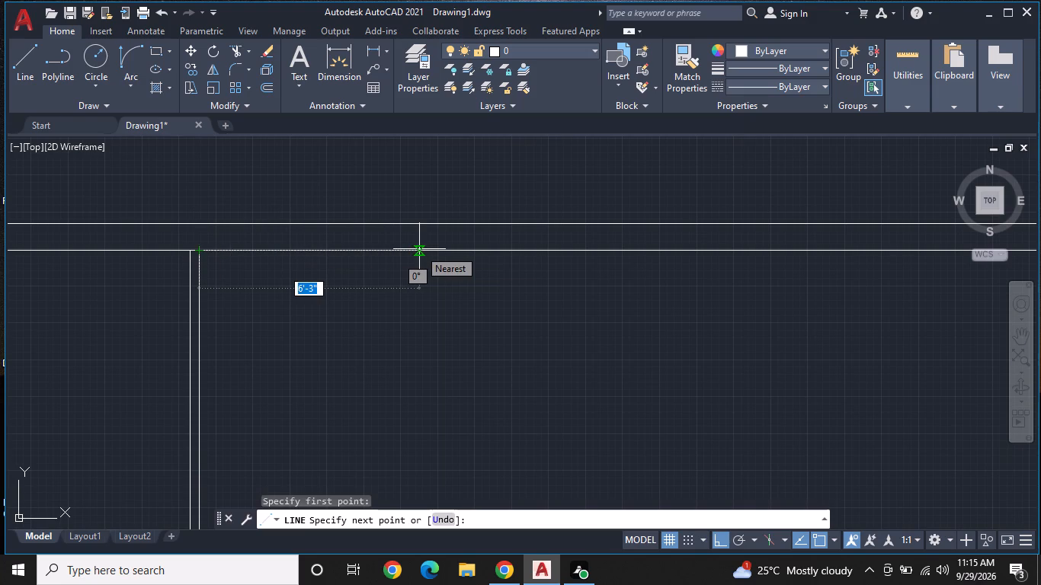
pyautogui.write("5'")
pyautogui.press('Return')
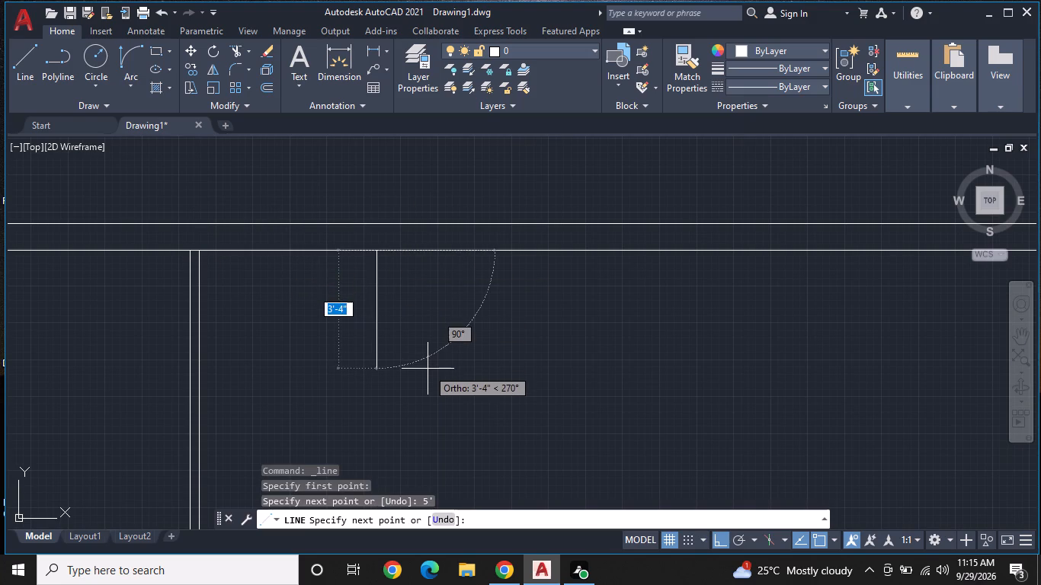
pyautogui.write("9'")
pyautogui.press('Return')
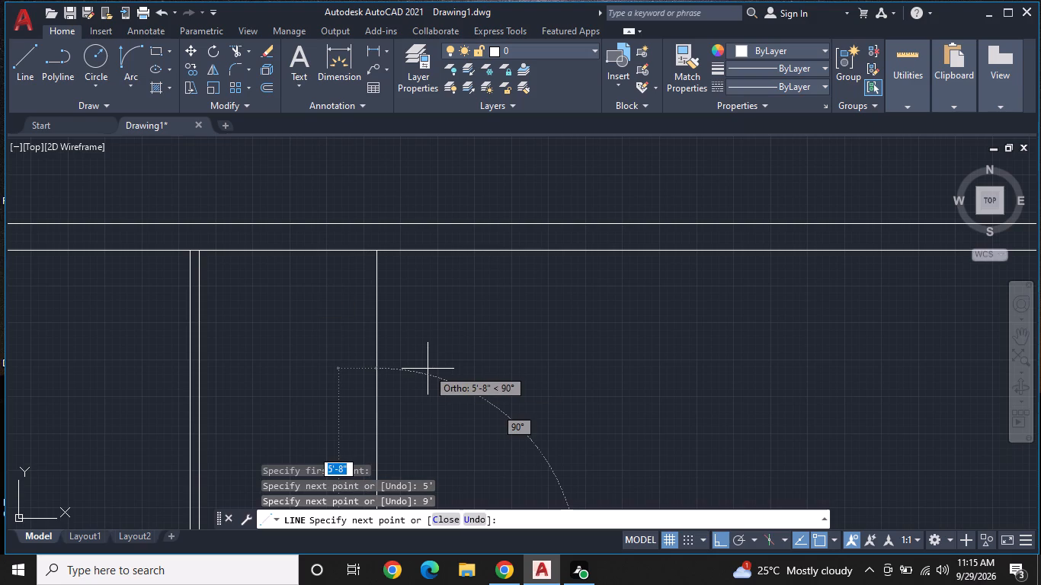
pyautogui.moveTo(435, 410); pyautogui.dragTo(432, 278, button='middle')
pyautogui.scroll(1, 435, 410)
pyautogui.scroll(-1, 354, 338)
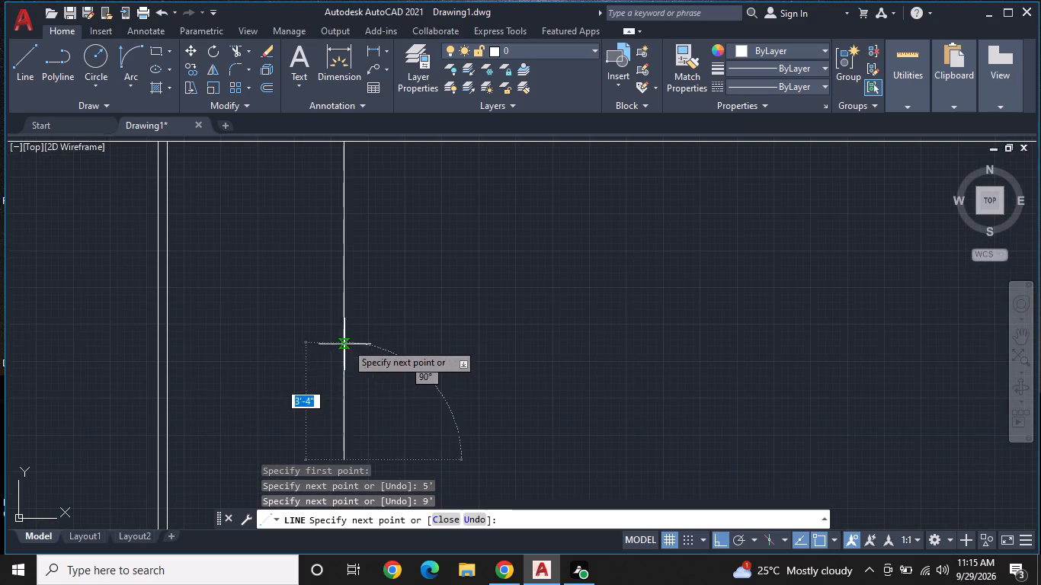
pyautogui.moveTo(271, 372); pyautogui.dragTo(320, 248, button='middle')
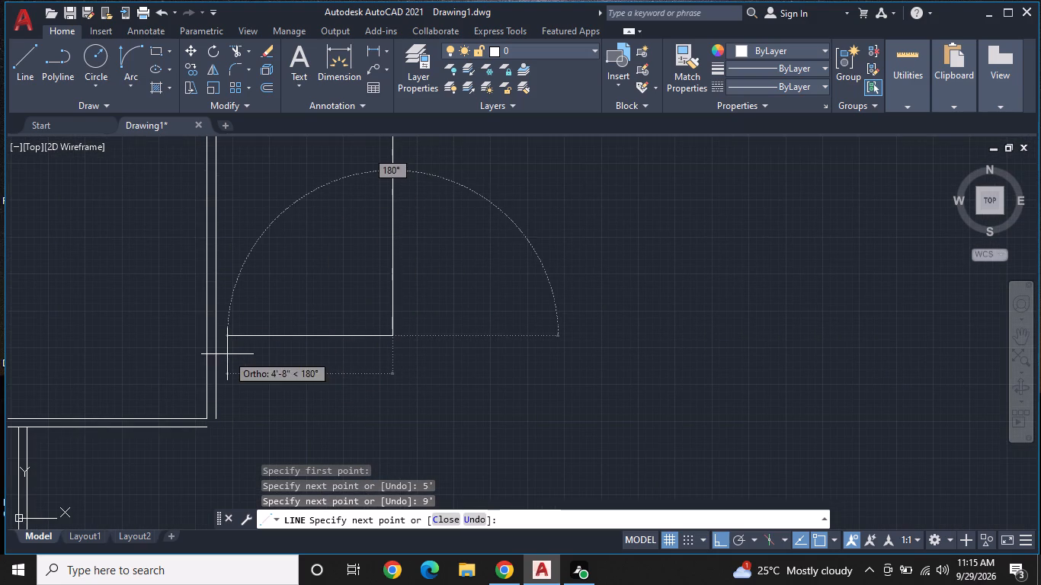
pyautogui.doubleClick(215, 339)
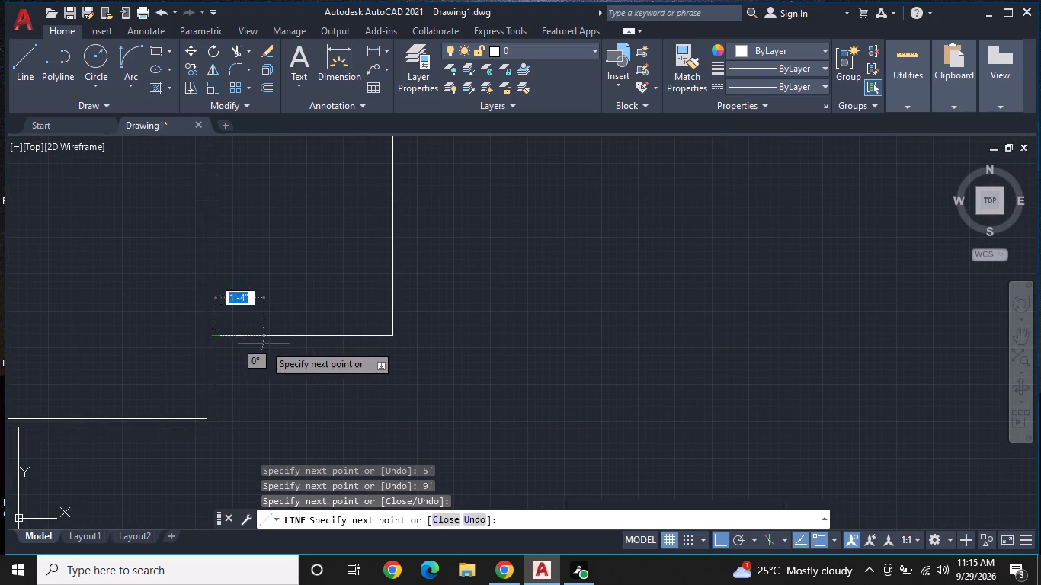
pyautogui.press('Escape')
# Offset the new 5' by 9' room's east line 3" outward to the east and its south line 3" outward to the south.
pyautogui.moveTo(348, 351); pyautogui.dragTo(351, 371, button='middle')
pyautogui.scroll(-1, 351, 371)
pyautogui.scroll(-1, 350, 301)
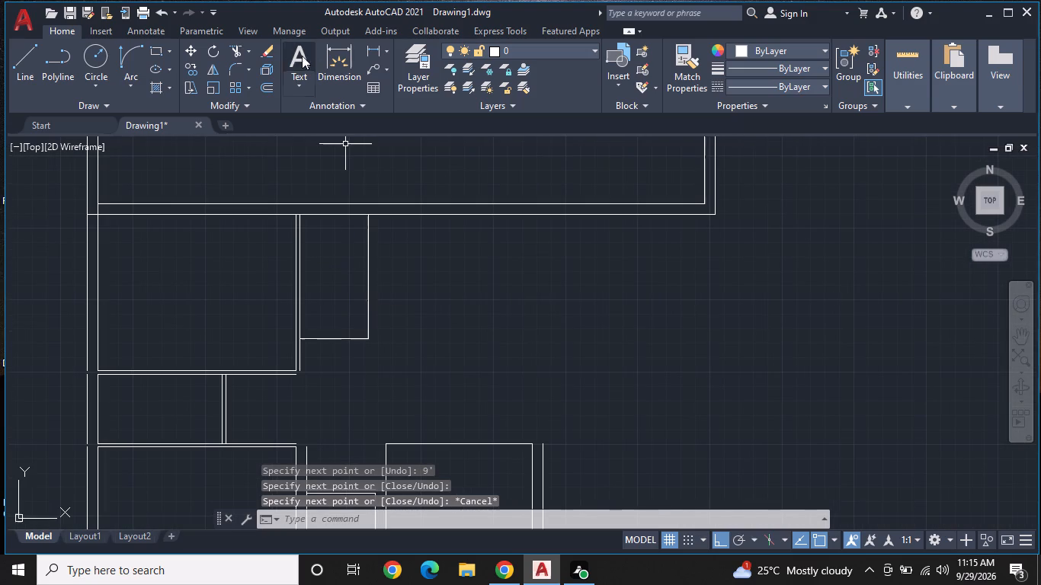
pyautogui.click(265, 89)
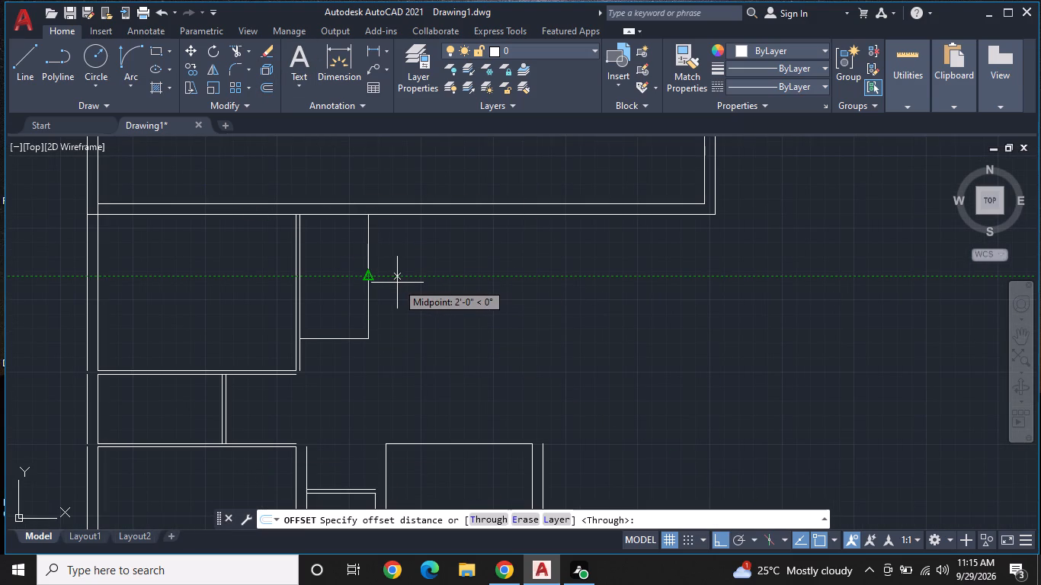
pyautogui.write('3"')
pyautogui.press('Return')
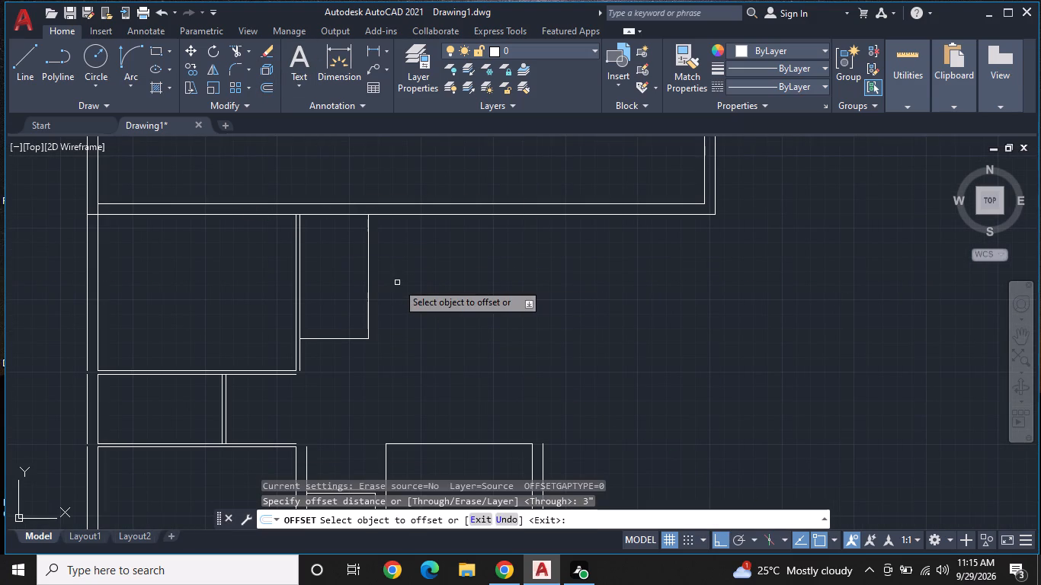
pyautogui.doubleClick(370, 292)
pyautogui.click(503, 290)
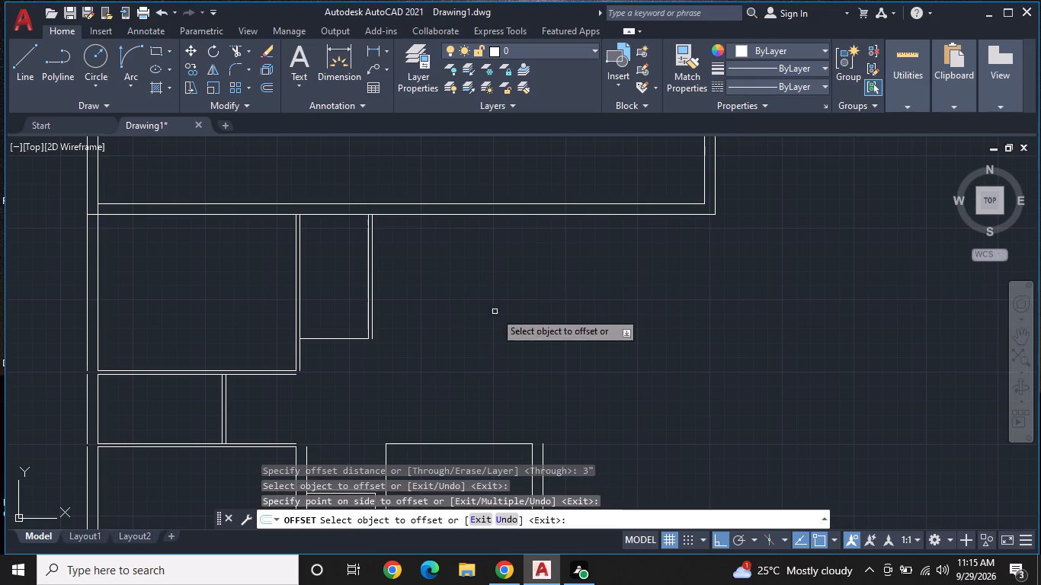
pyautogui.click(351, 337)
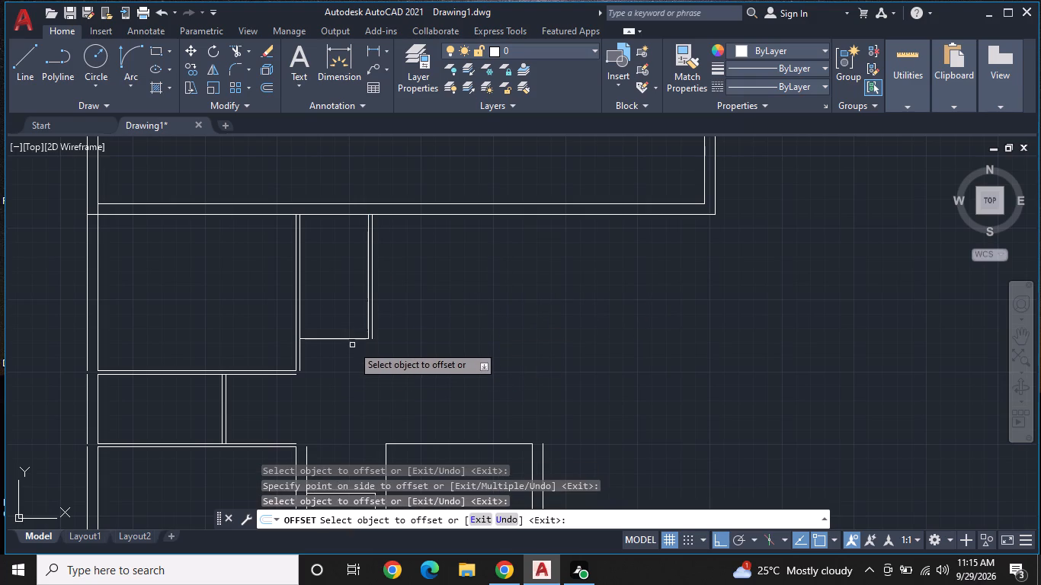
pyautogui.click(354, 338)
pyautogui.click(356, 379)
# Extend the new room's east partition about 2'7" south, level with the west room's outer south line, cap it 3" west and return north to the south partition.
pyautogui.scroll(-1, 466, 321)
pyautogui.moveTo(466, 321); pyautogui.dragTo(397, 323, button='middle')
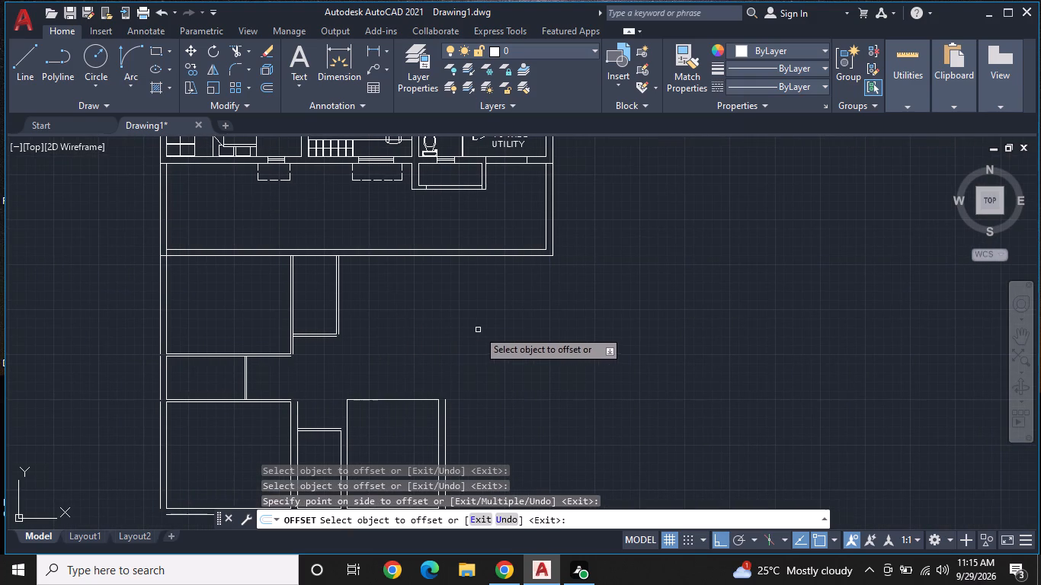
pyautogui.scroll(1, 482, 329)
pyautogui.moveTo(496, 325); pyautogui.dragTo(529, 296, button='middle')
pyautogui.scroll(1, 322, 363)
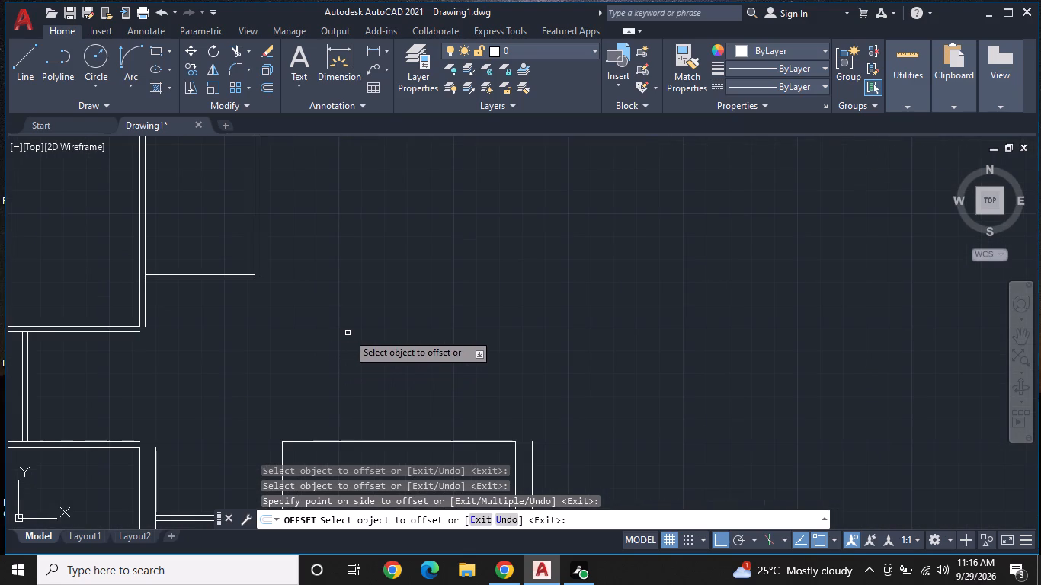
pyautogui.click(21, 14)
pyautogui.click(452, 177)
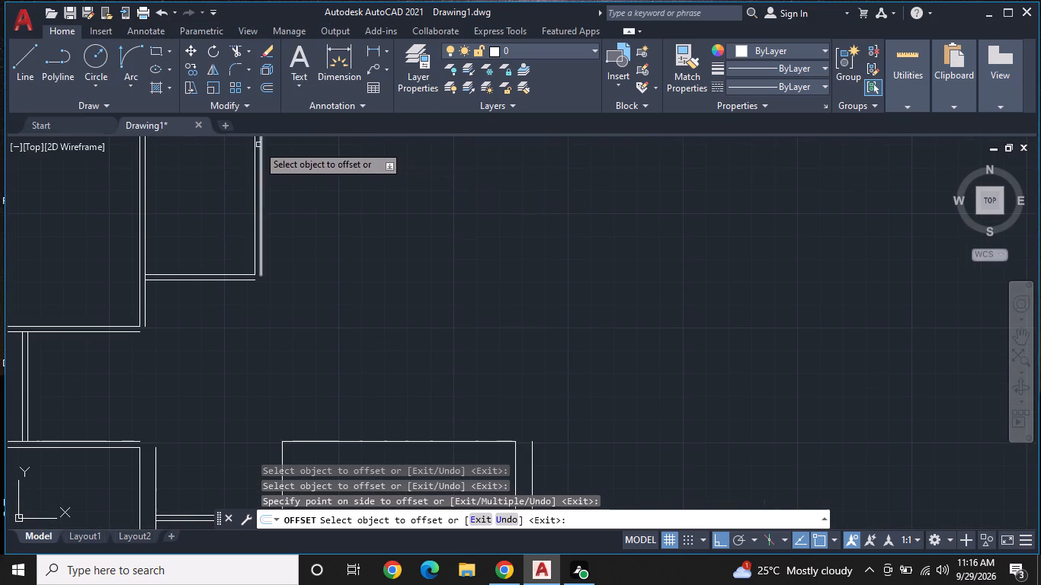
pyautogui.click(8, 53)
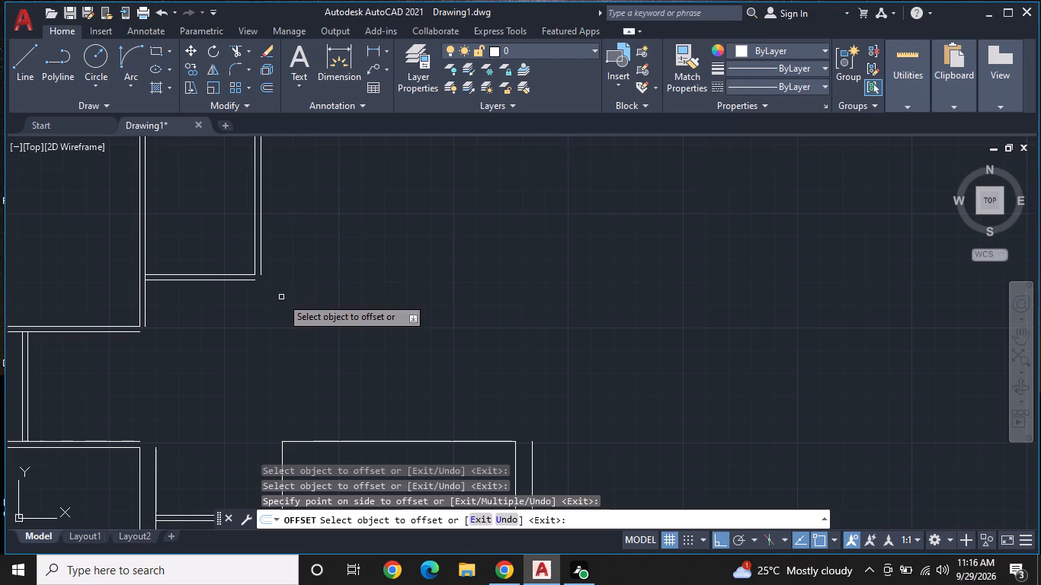
pyautogui.click(26, 52)
pyautogui.scroll(1, 277, 305)
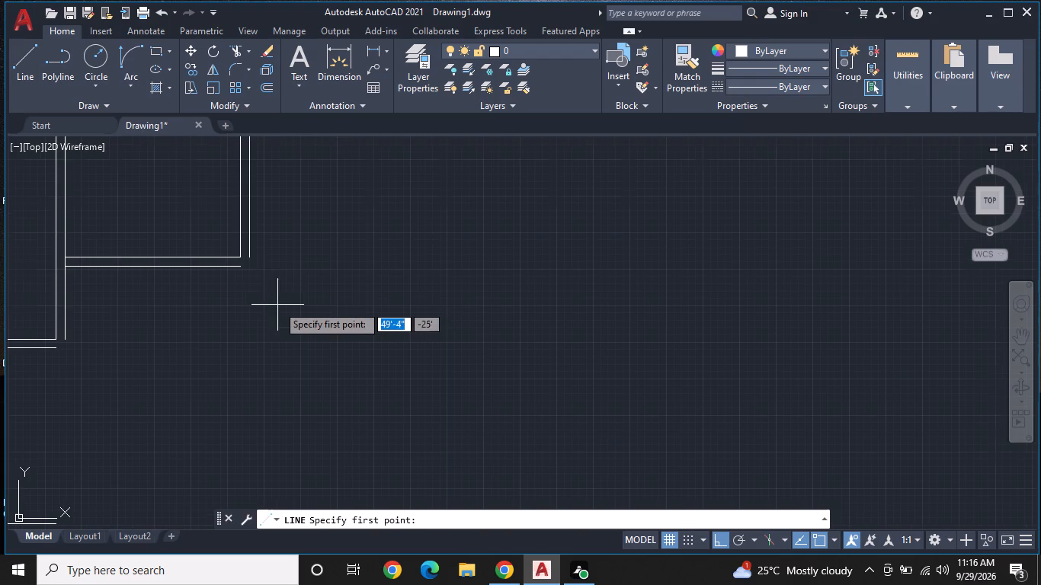
pyautogui.click(250, 254)
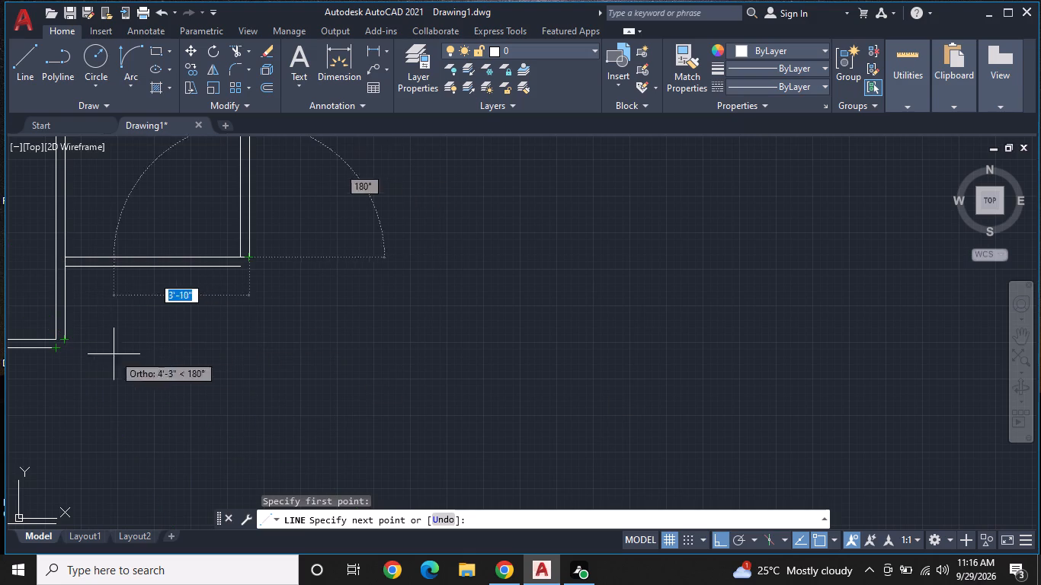
pyautogui.click(248, 347)
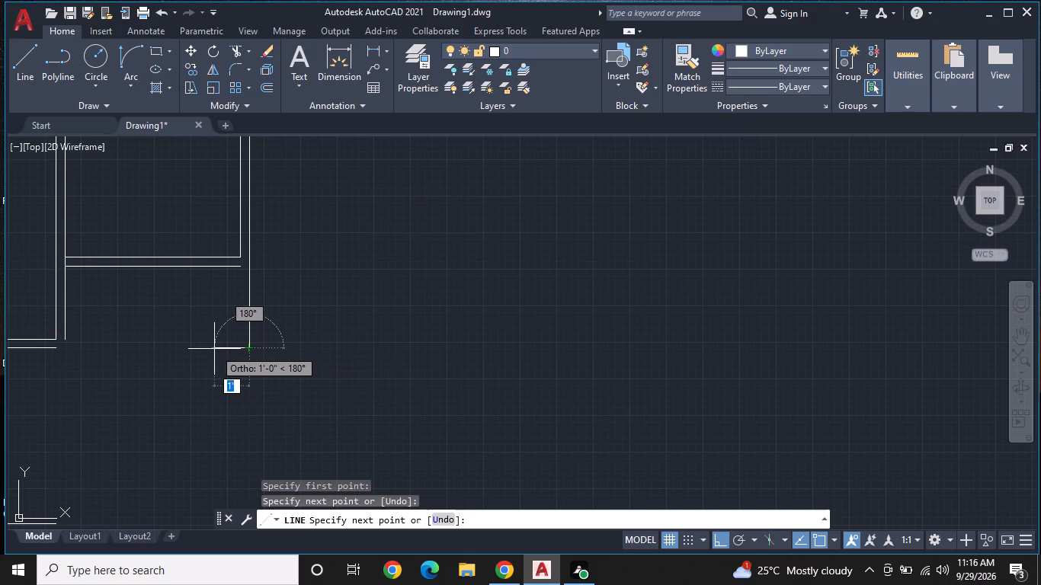
pyautogui.write('3"')
pyautogui.press('Return')
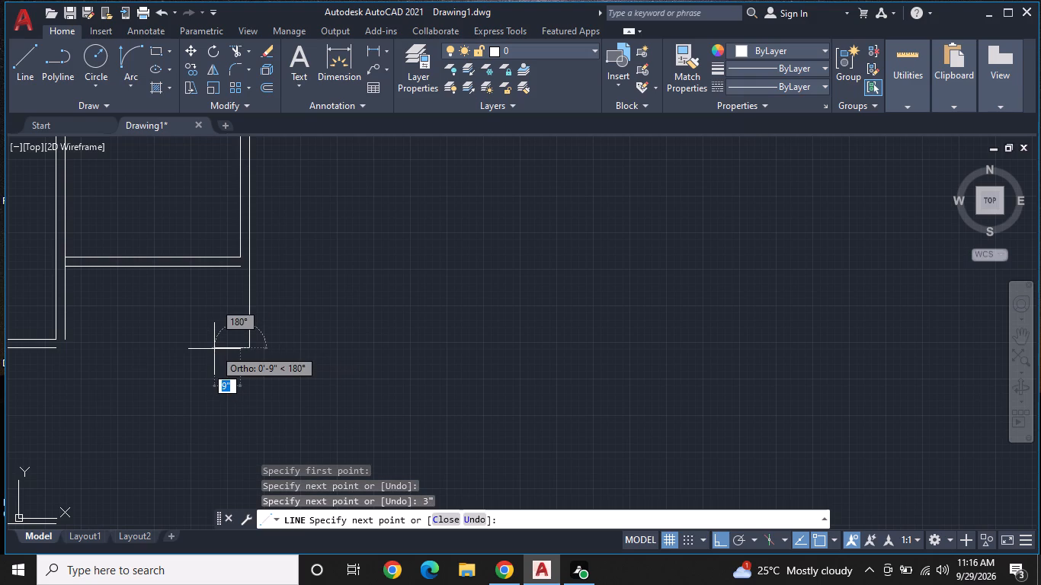
pyautogui.scroll(1, 249, 273)
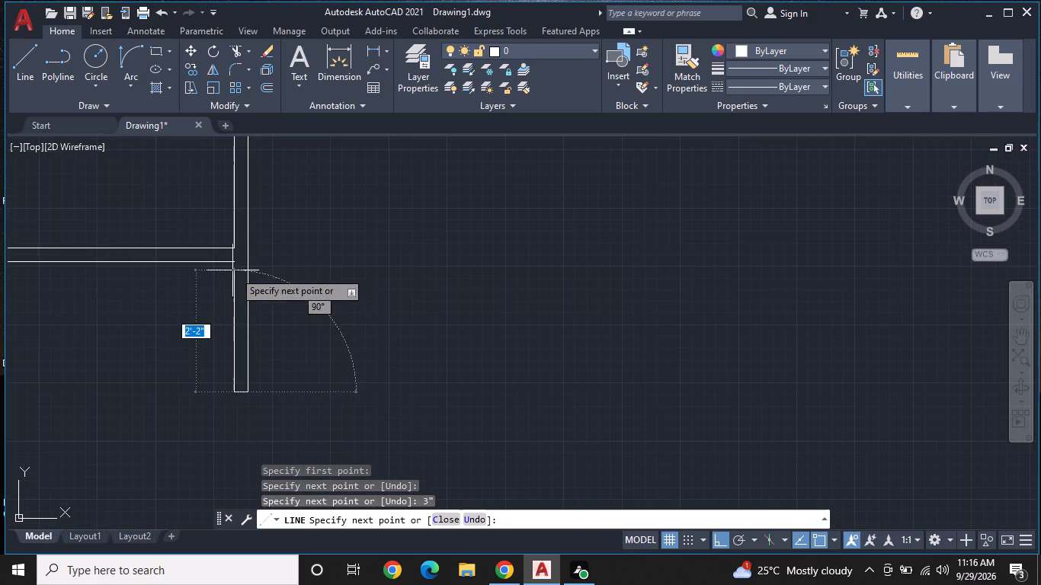
pyautogui.click(230, 261)
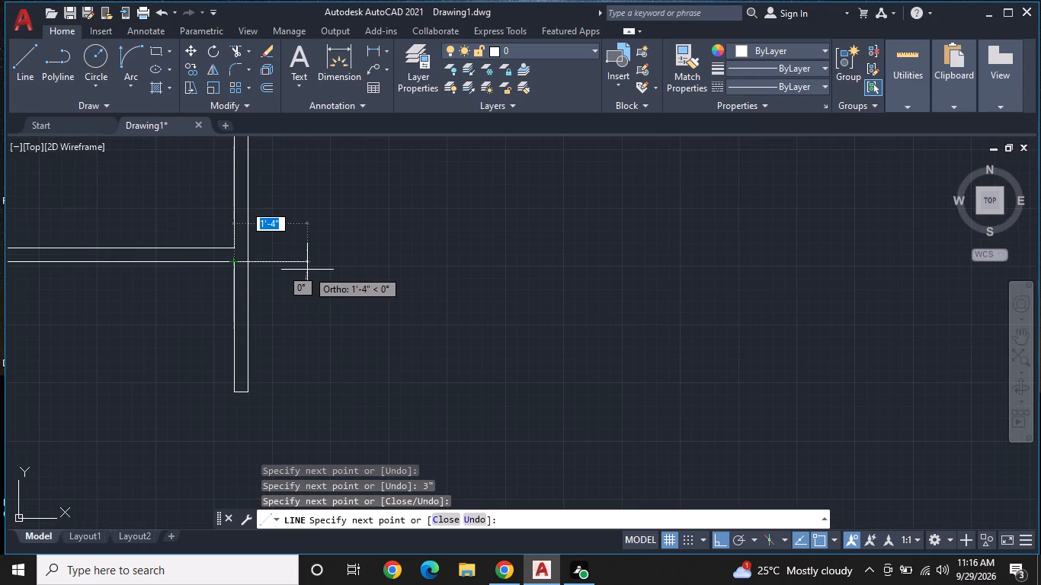
pyautogui.rightClick(307, 270)
pyautogui.click(351, 298)
# From the partition stub's southeast corner, draw a 3" partition: 11' east, 3" north, then back west to the stub's east line.
pyautogui.moveTo(345, 295); pyautogui.dragTo(338, 262, button='middle')
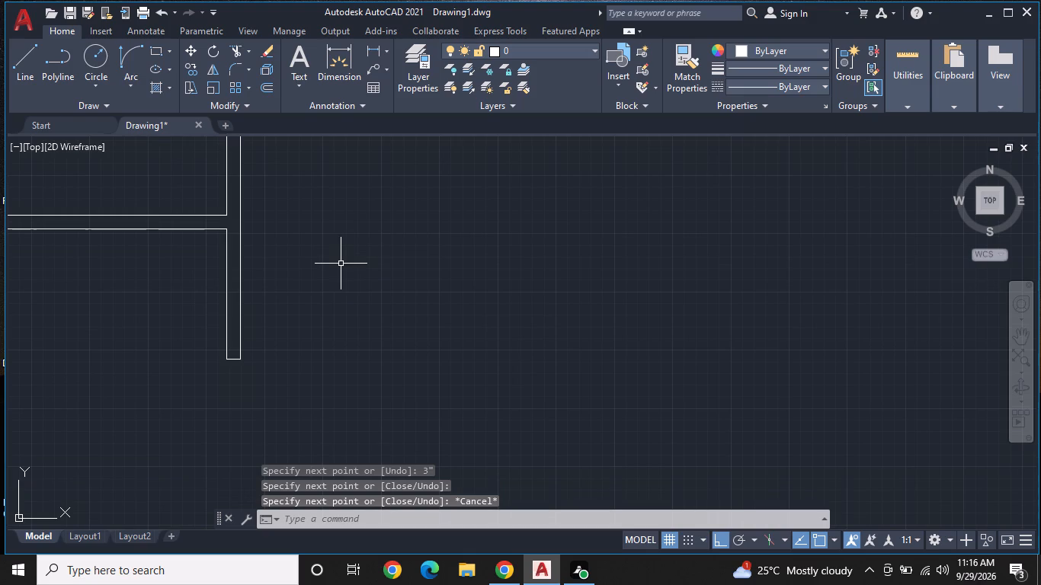
pyautogui.rightClick(322, 299)
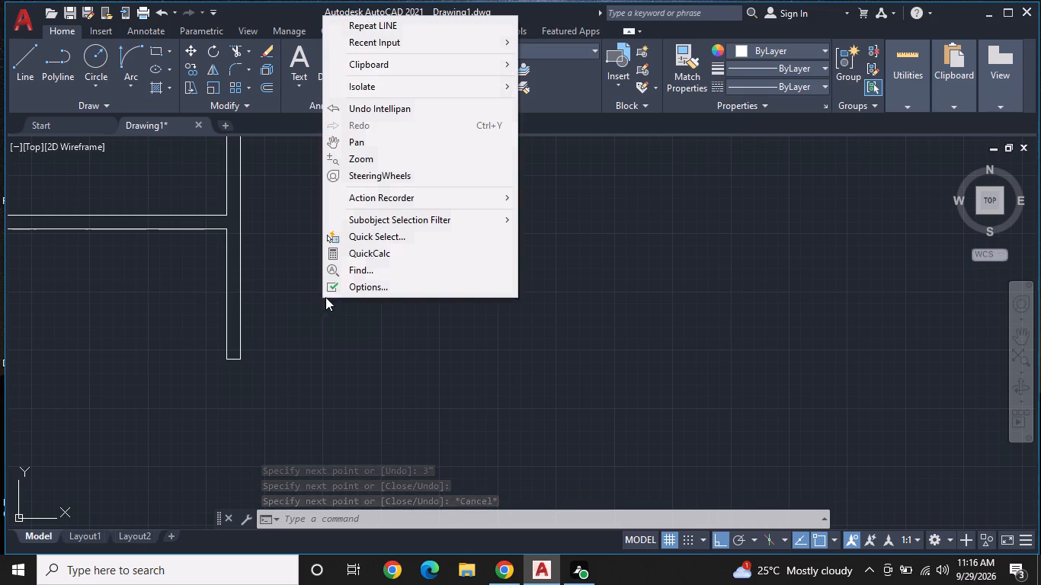
pyautogui.click(440, 29)
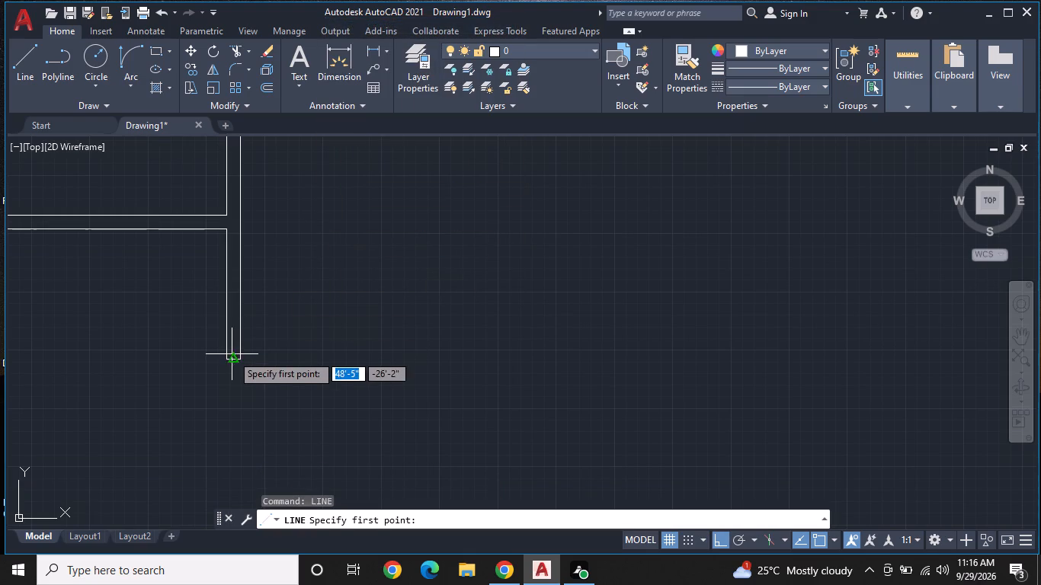
pyautogui.click(241, 358)
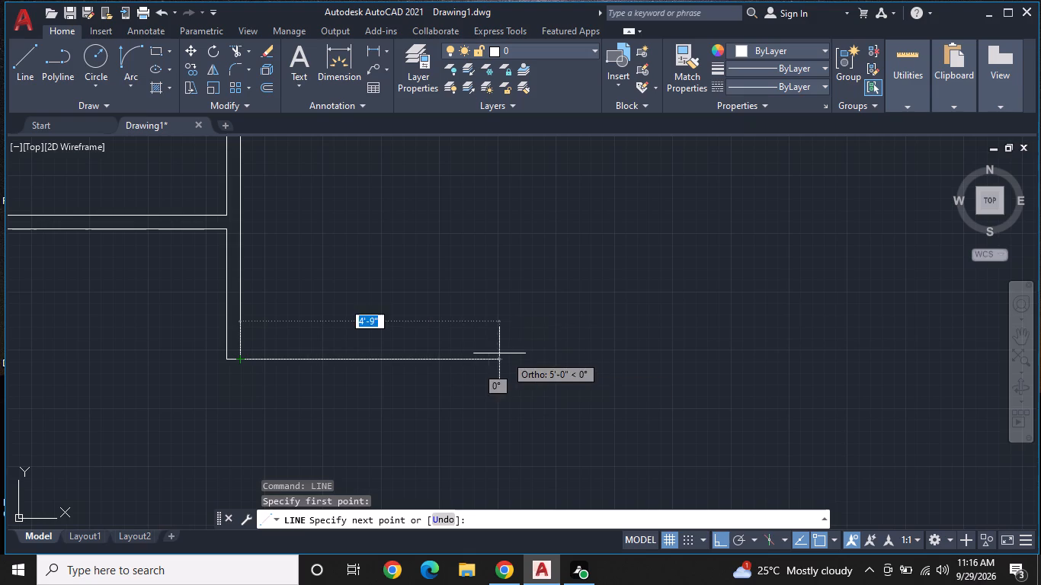
pyautogui.write("11'")
pyautogui.press('Return')
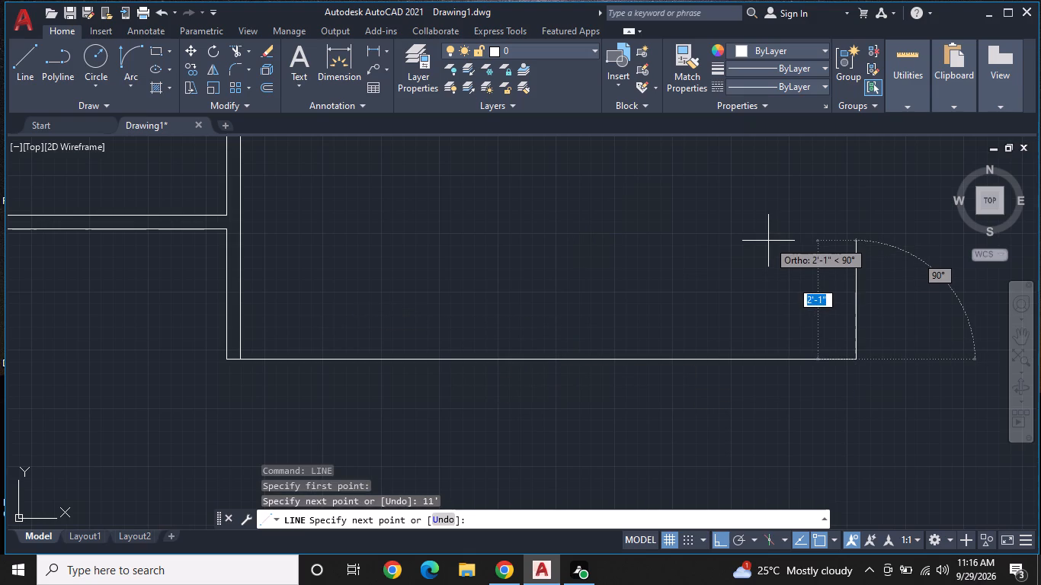
pyautogui.press('3')
pyautogui.hotkey('shift', '"')
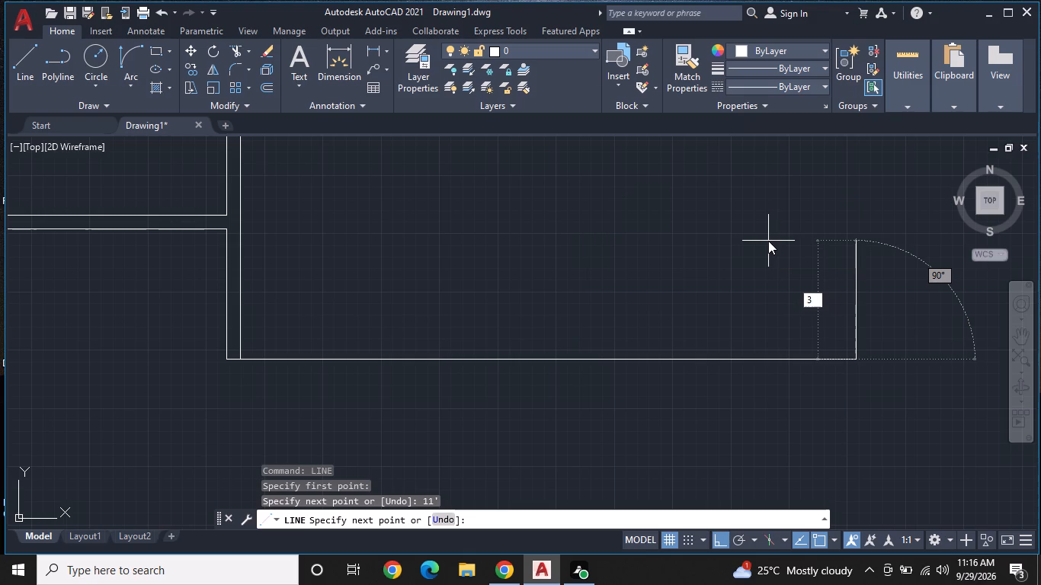
pyautogui.press('Return')
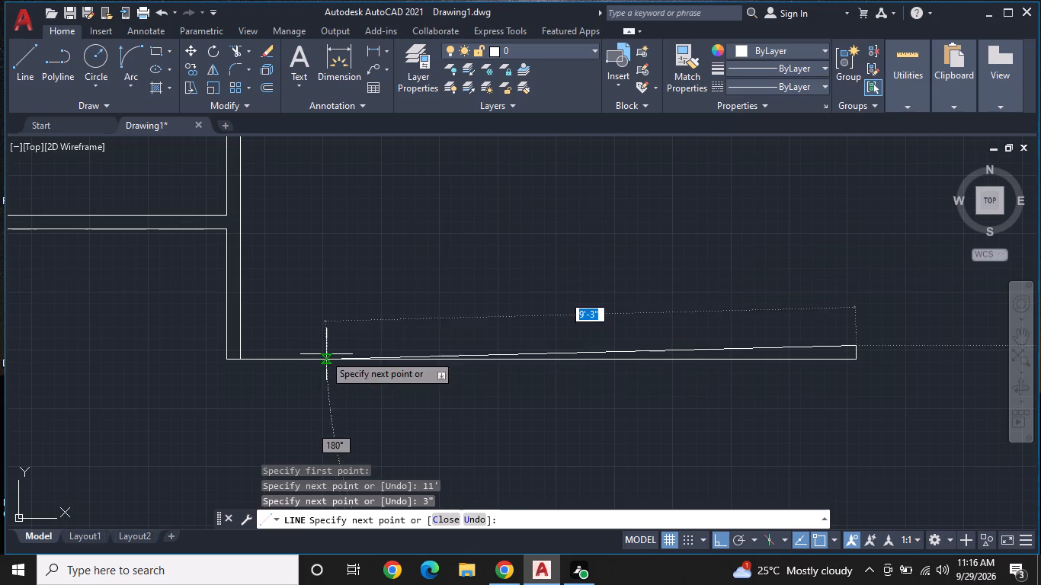
pyautogui.scroll(1, 237, 350)
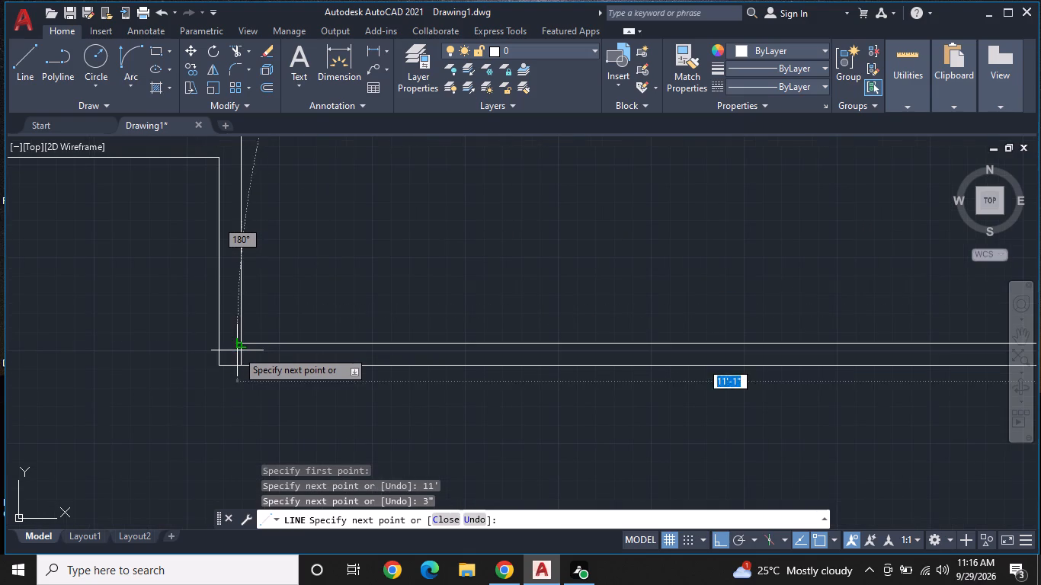
pyautogui.click(243, 346)
pyautogui.rightClick(356, 343)
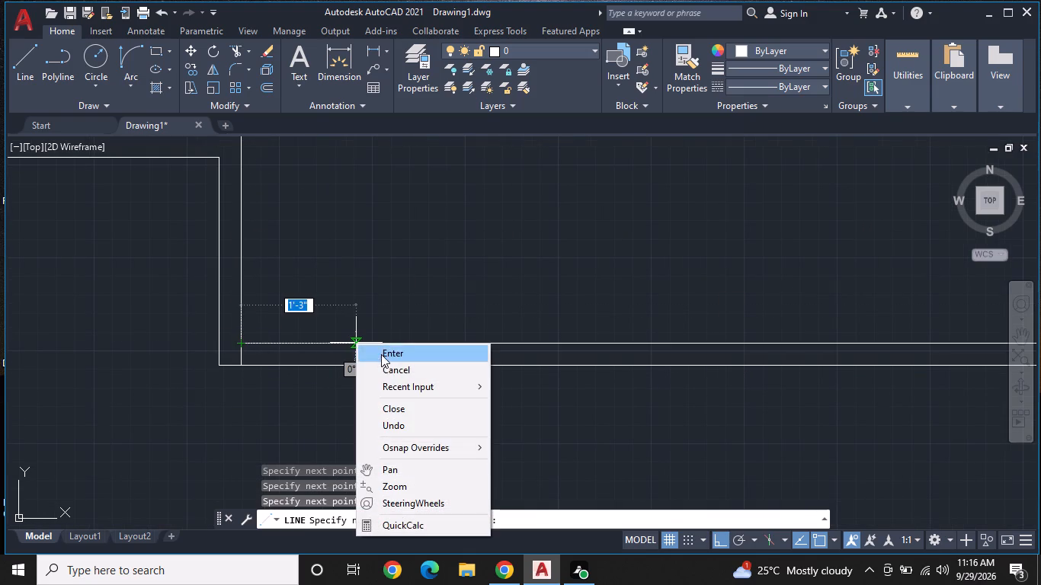
pyautogui.click(380, 368)
# From the 5' room's outer northeast corner, draw a line 11' east along the main wall and about 11'7" south to the partition's end.
pyautogui.scroll(1, 485, 233)
pyautogui.moveTo(485, 233); pyautogui.dragTo(402, 324, button='middle')
pyautogui.scroll(-2, 386, 334)
pyautogui.moveTo(484, 263); pyautogui.dragTo(380, 302, button='middle')
pyautogui.scroll(-1, 484, 263)
pyautogui.scroll(-1, 380, 302)
pyautogui.moveTo(483, 241); pyautogui.dragTo(475, 334, button='middle')
pyautogui.scroll(-1, 474, 335)
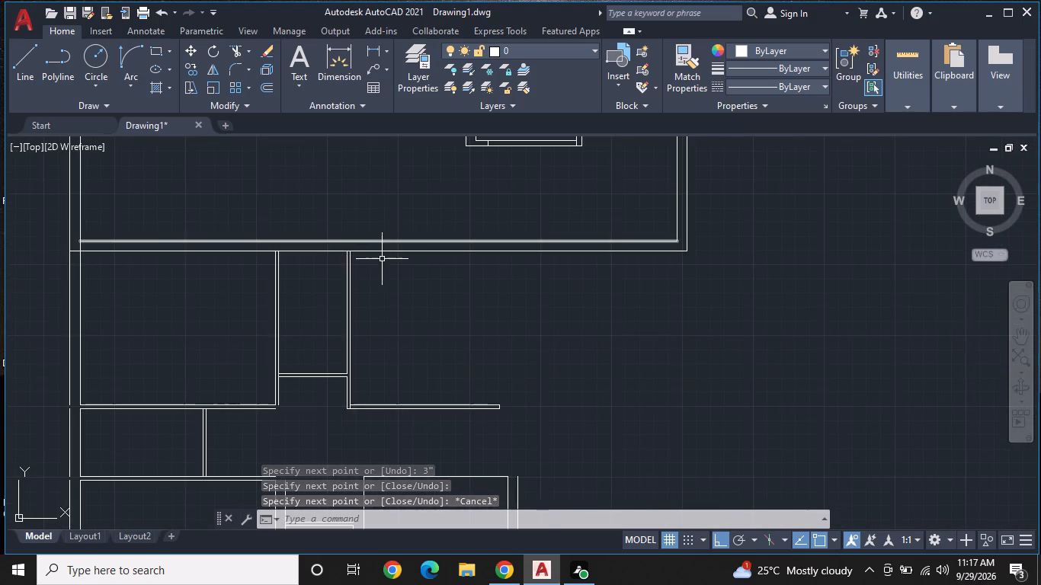
pyautogui.scroll(2, 384, 270)
pyautogui.click(20, 57)
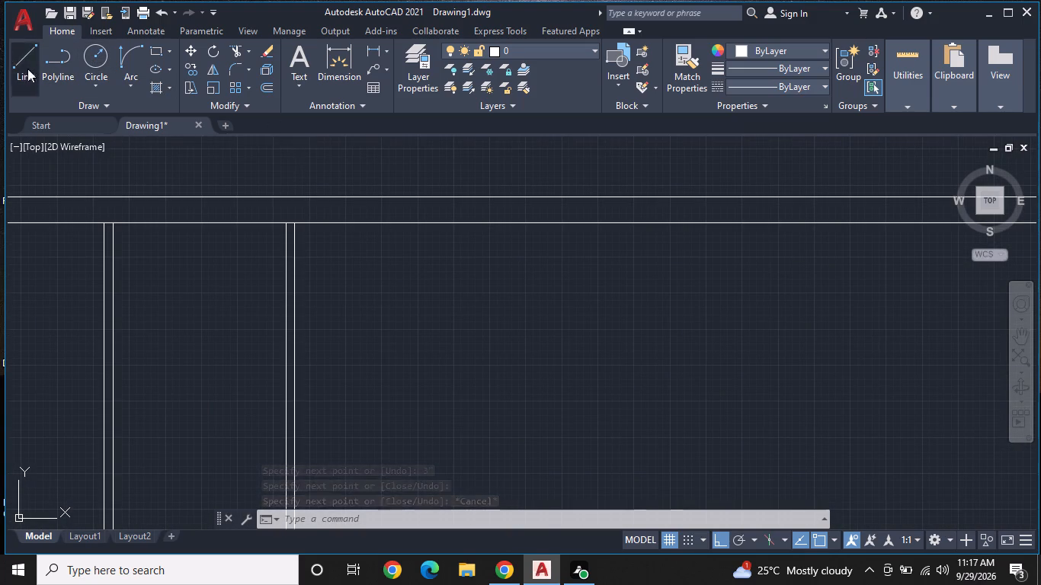
pyautogui.doubleClick(299, 225)
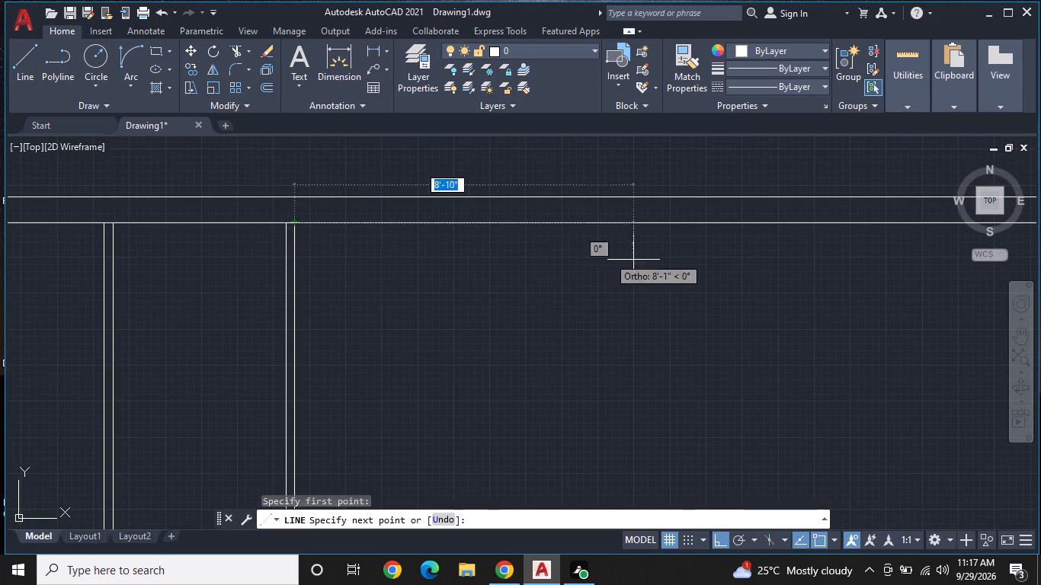
pyautogui.write("11'")
pyautogui.press('Return')
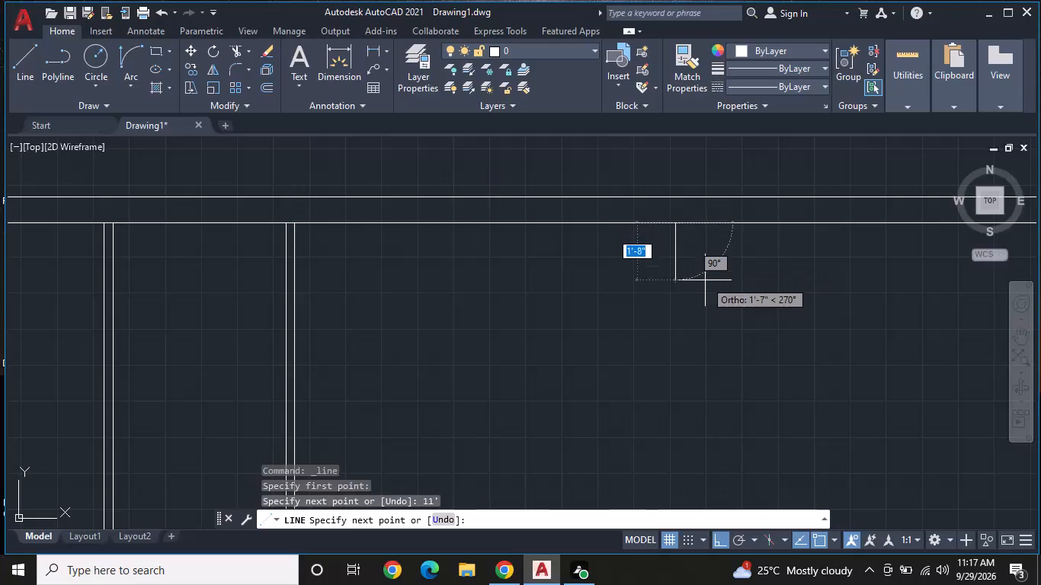
pyautogui.moveTo(701, 353); pyautogui.dragTo(705, 250, button='middle')
pyautogui.moveTo(706, 402); pyautogui.dragTo(722, 270, button='middle')
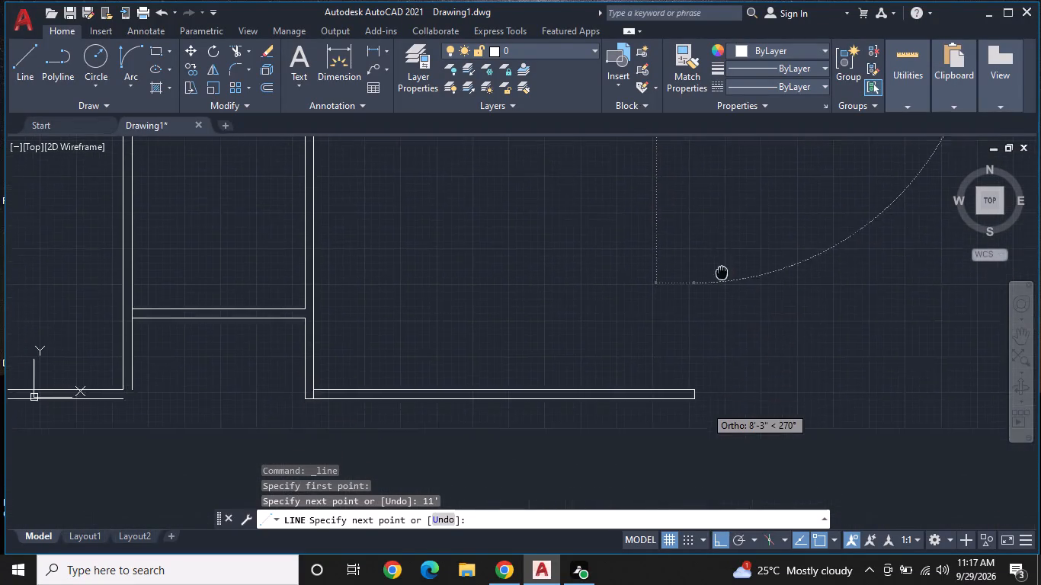
pyautogui.moveTo(722, 270); pyautogui.dragTo(722, 255, button='middle')
pyautogui.scroll(-1, 721, 259)
pyautogui.scroll(1, 710, 326)
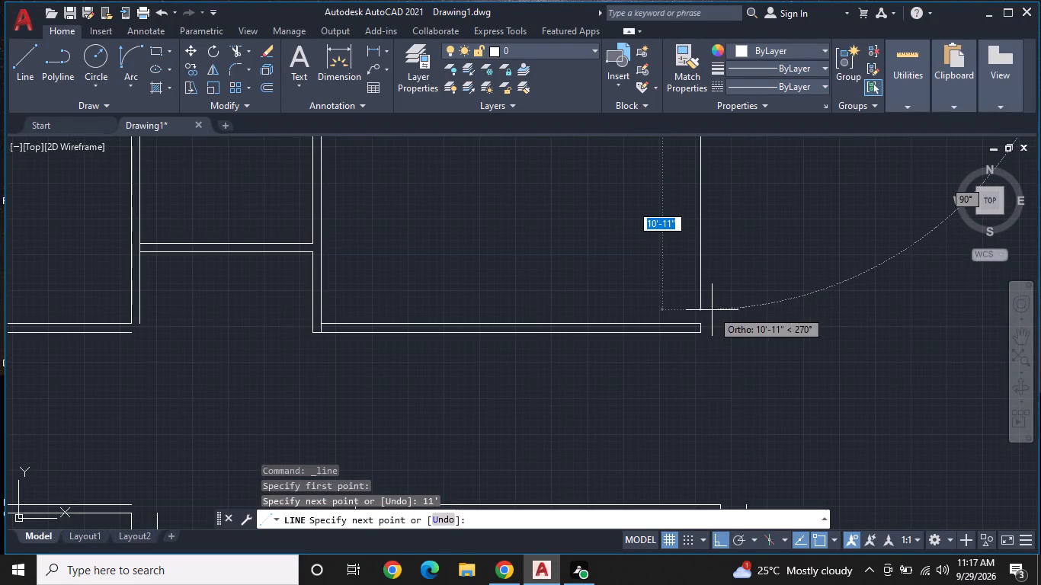
pyautogui.scroll(1, 704, 334)
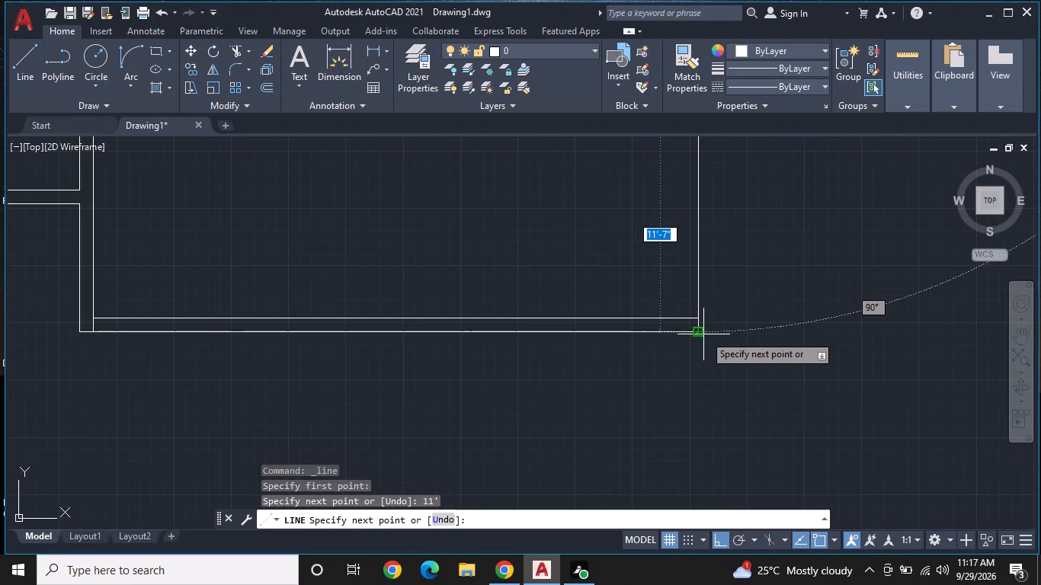
pyautogui.click(700, 335)
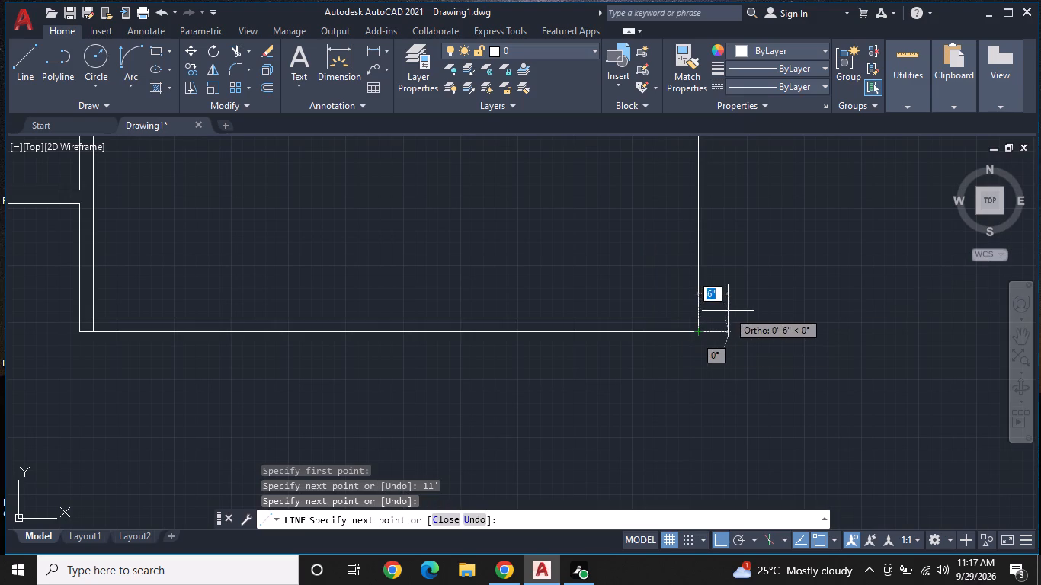
pyautogui.press('Escape')
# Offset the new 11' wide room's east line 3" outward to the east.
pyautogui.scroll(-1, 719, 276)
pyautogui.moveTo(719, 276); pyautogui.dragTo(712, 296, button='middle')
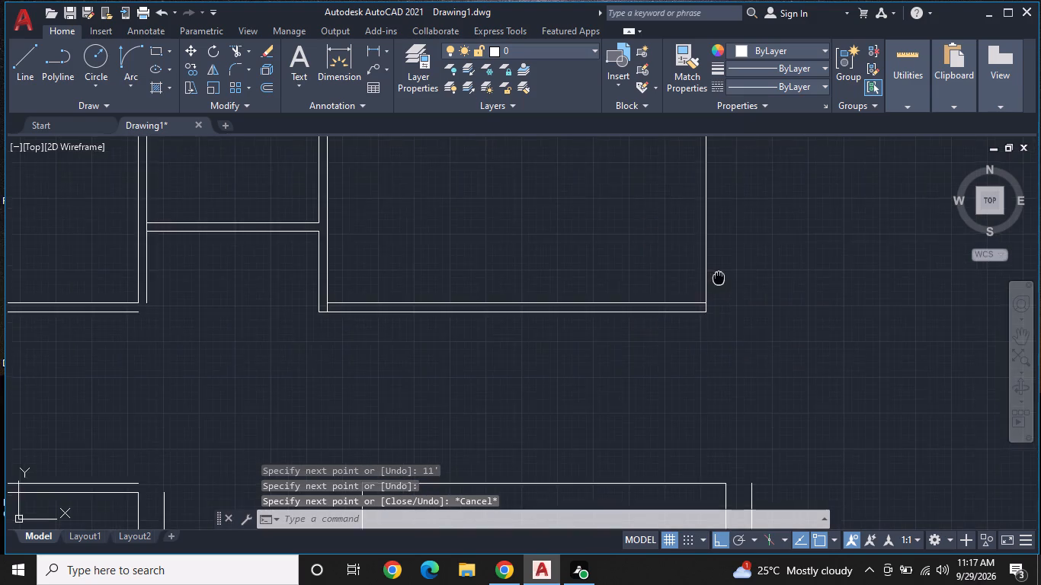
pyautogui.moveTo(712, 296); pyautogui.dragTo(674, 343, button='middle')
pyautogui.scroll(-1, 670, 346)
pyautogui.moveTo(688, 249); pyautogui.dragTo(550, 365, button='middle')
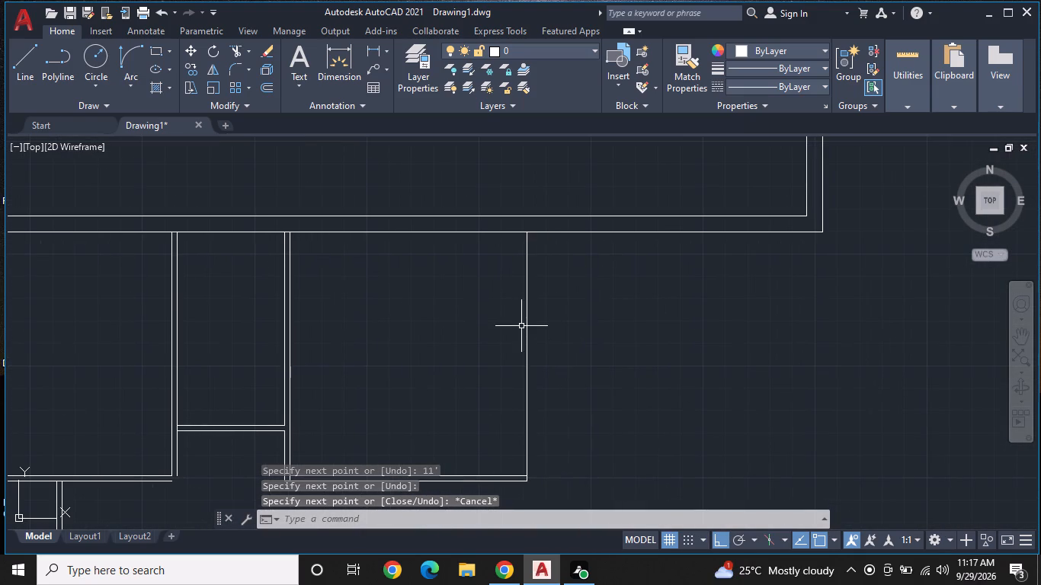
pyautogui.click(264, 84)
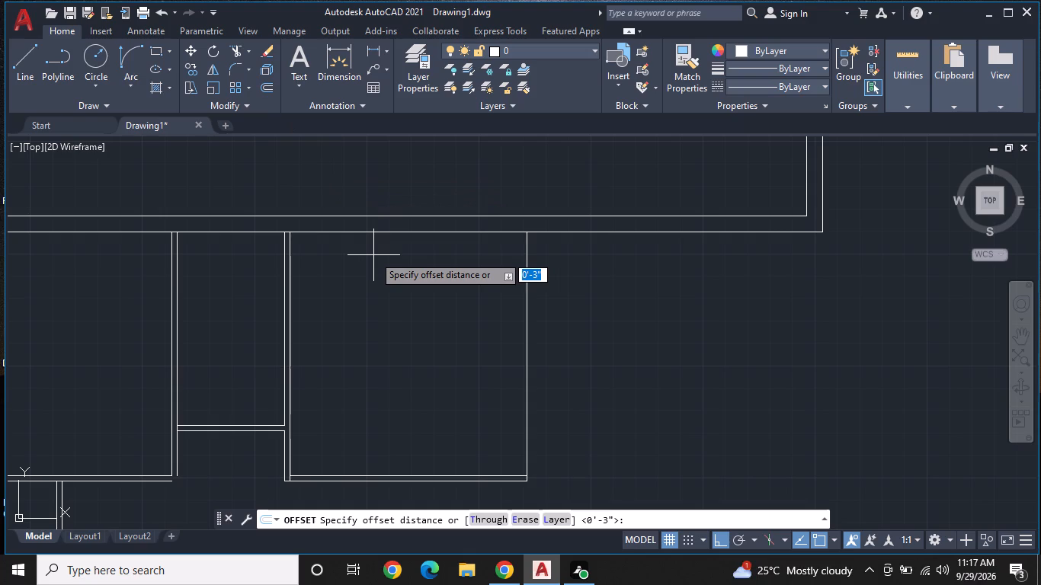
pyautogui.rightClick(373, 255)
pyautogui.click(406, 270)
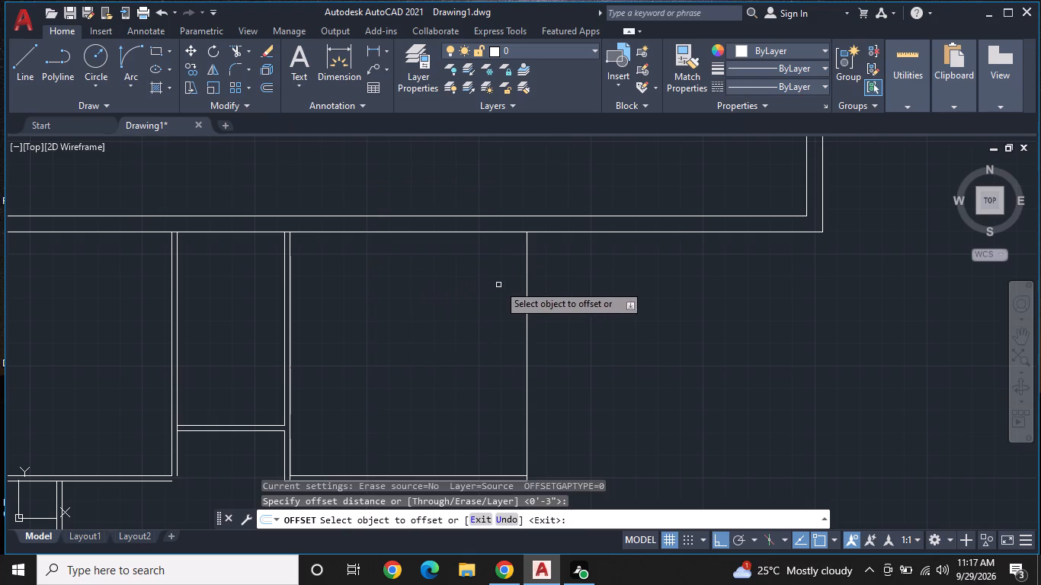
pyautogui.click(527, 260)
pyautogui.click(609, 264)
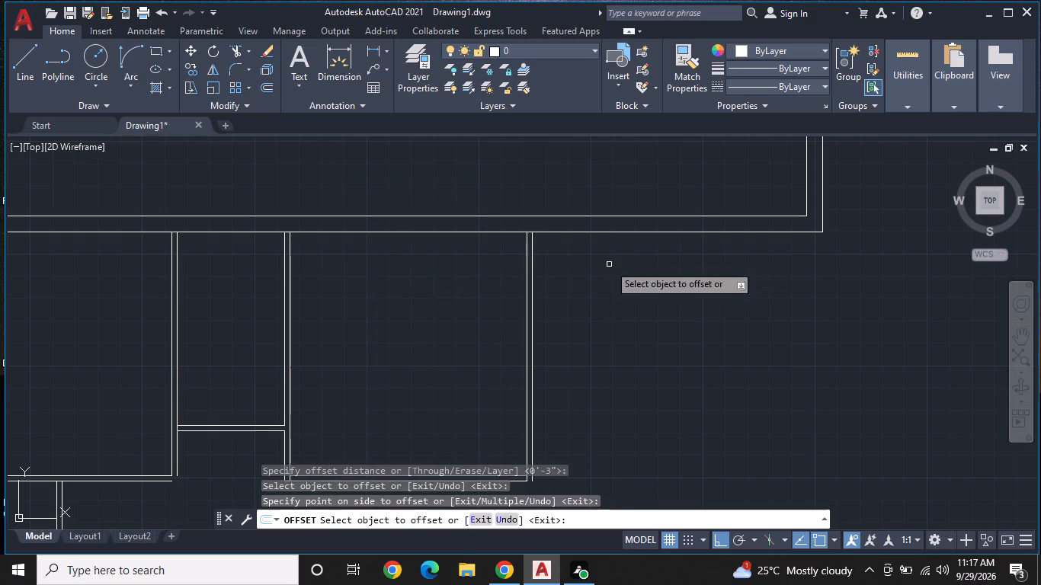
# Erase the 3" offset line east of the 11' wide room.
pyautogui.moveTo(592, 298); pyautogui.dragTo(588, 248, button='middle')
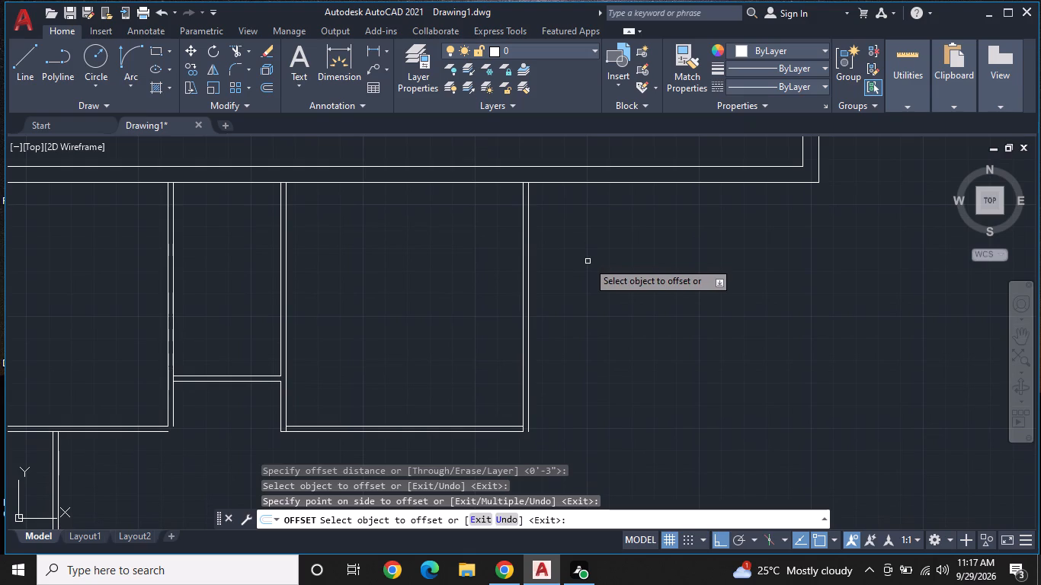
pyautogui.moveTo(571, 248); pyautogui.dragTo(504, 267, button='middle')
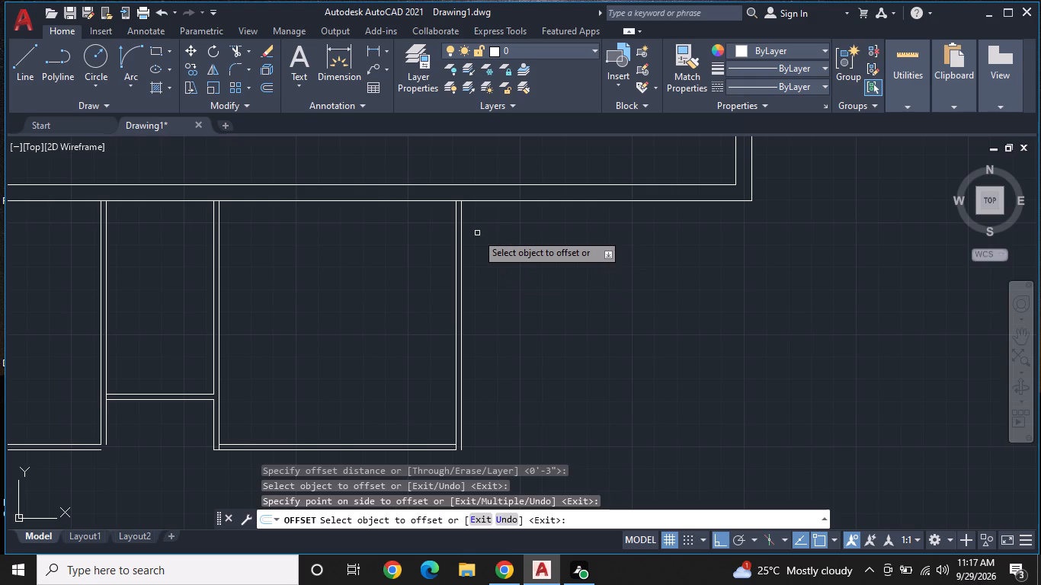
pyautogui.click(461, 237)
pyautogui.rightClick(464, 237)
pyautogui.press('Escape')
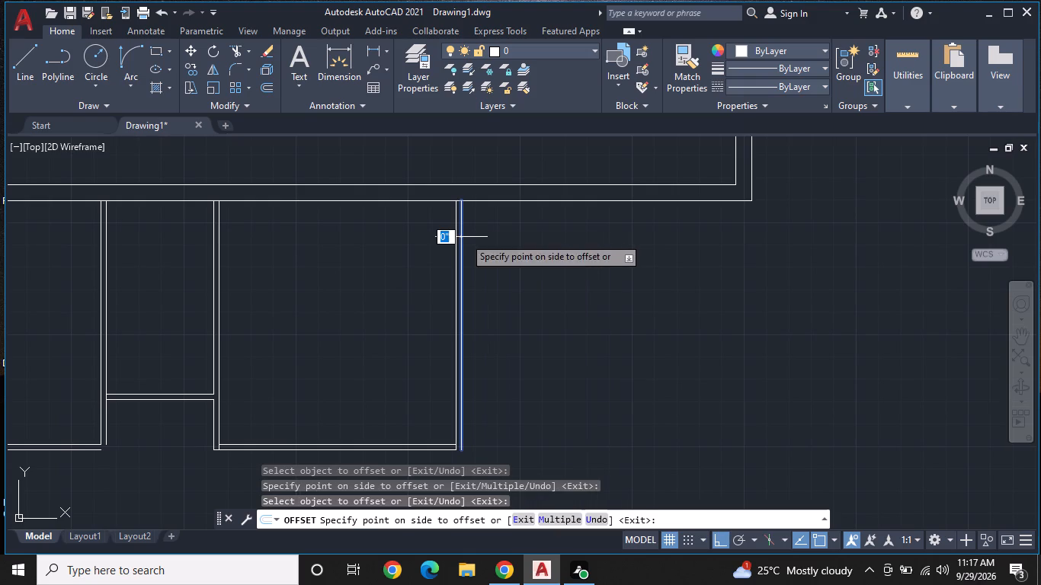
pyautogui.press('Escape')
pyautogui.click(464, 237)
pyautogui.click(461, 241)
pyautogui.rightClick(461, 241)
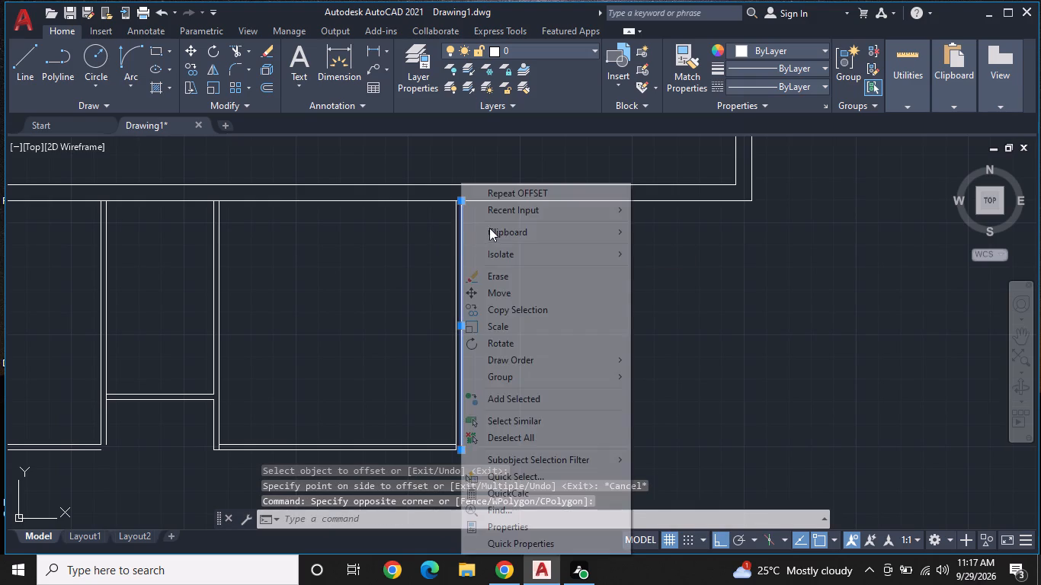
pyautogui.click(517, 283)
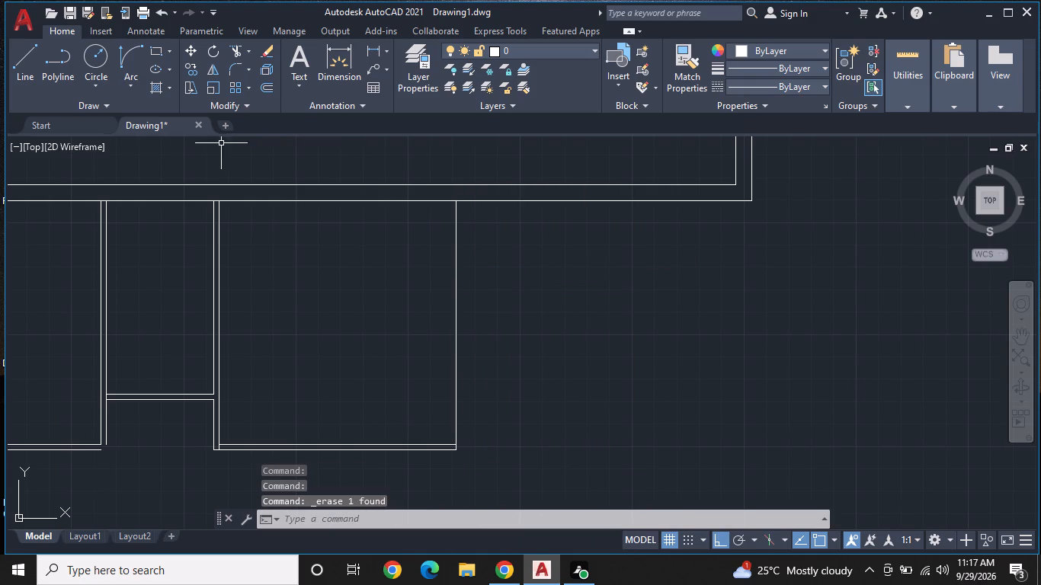
# Offset the 11' wide room's east line 9" outward to the east.
pyautogui.click(264, 87)
pyautogui.write('9"')
pyautogui.press('Return')
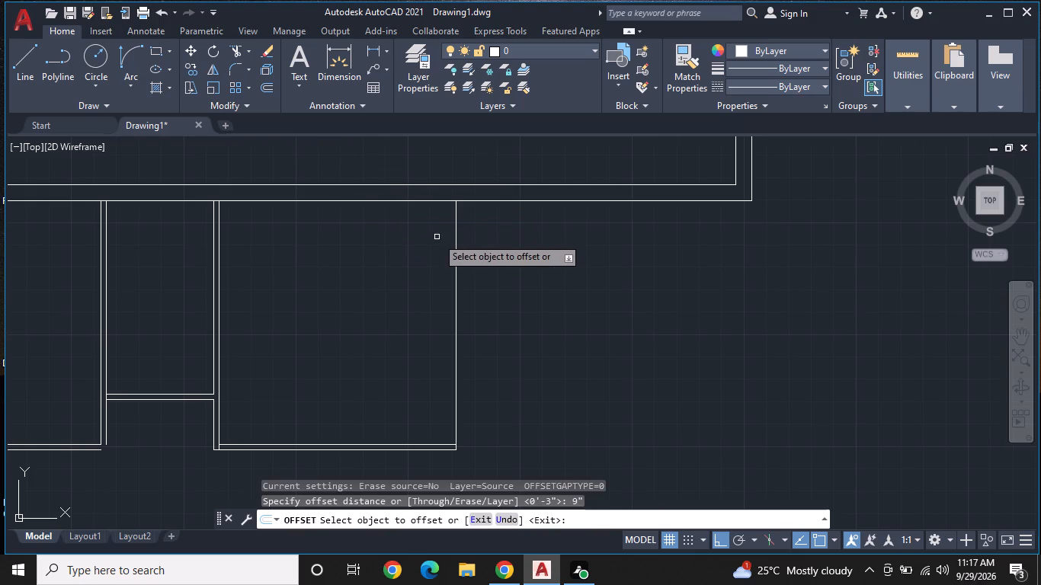
pyautogui.doubleClick(457, 261)
pyautogui.click(808, 299)
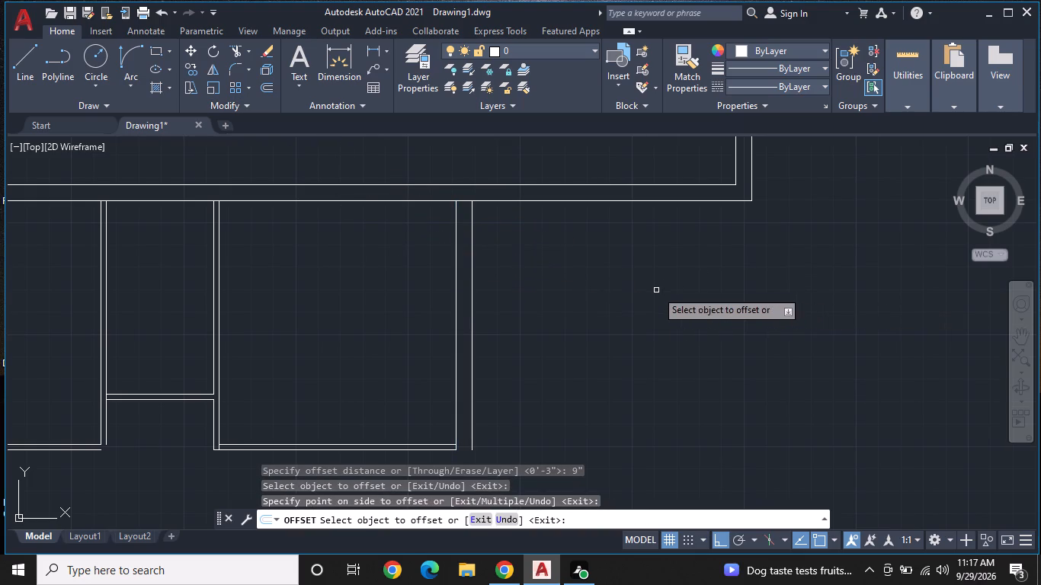
# From the north end of the 9" wall's outer east line, draw a line 11' east along the main wall's south line.
pyautogui.moveTo(659, 314); pyautogui.dragTo(654, 336, button='middle')
pyautogui.scroll(-1, 576, 329)
pyautogui.scroll(1, 570, 325)
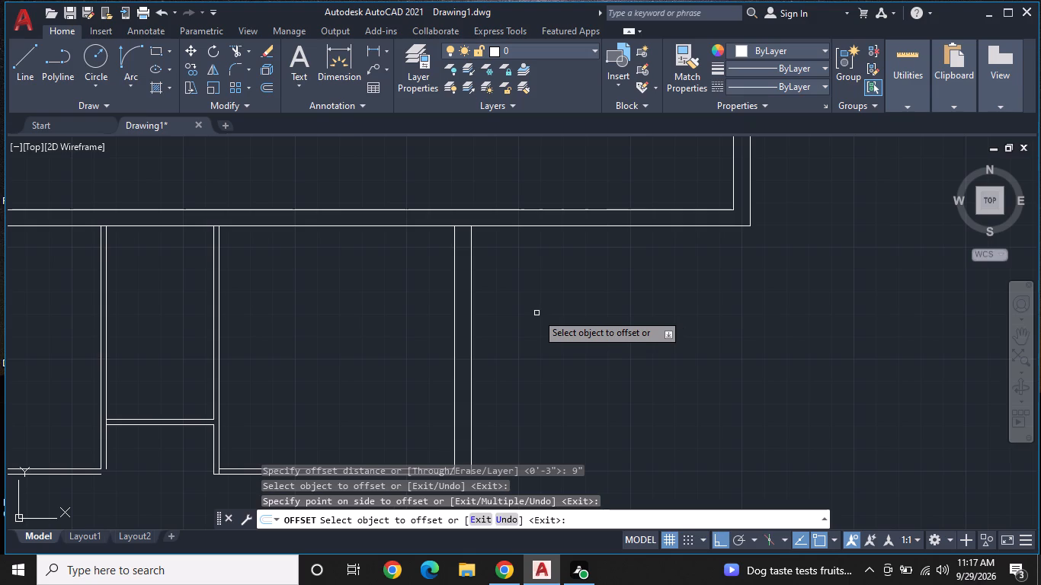
pyautogui.click(28, 53)
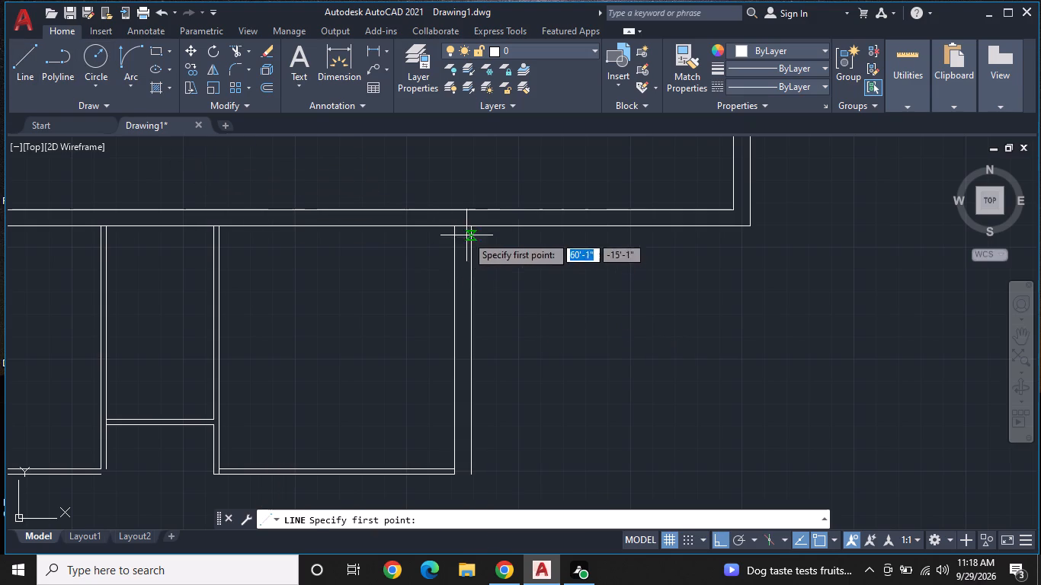
pyautogui.click(472, 229)
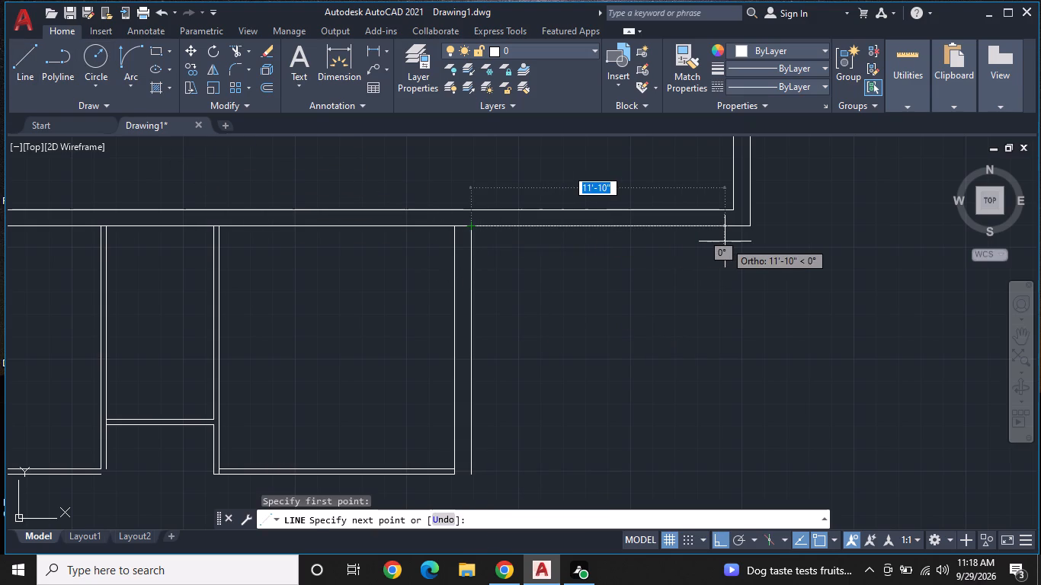
pyautogui.write("11'")
pyautogui.press('Return')
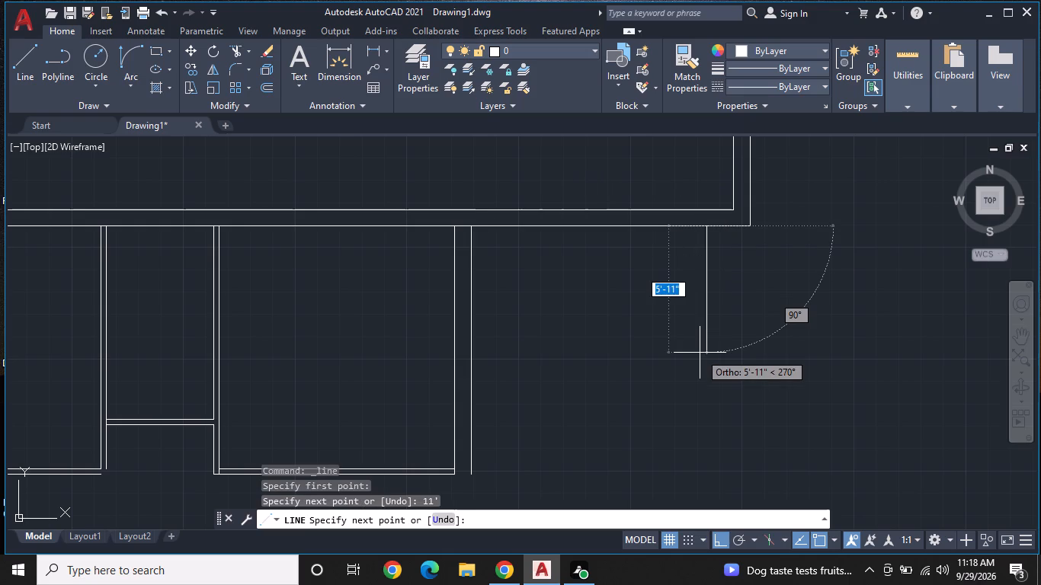
pyautogui.moveTo(700, 353); pyautogui.dragTo(693, 311, button='middle')
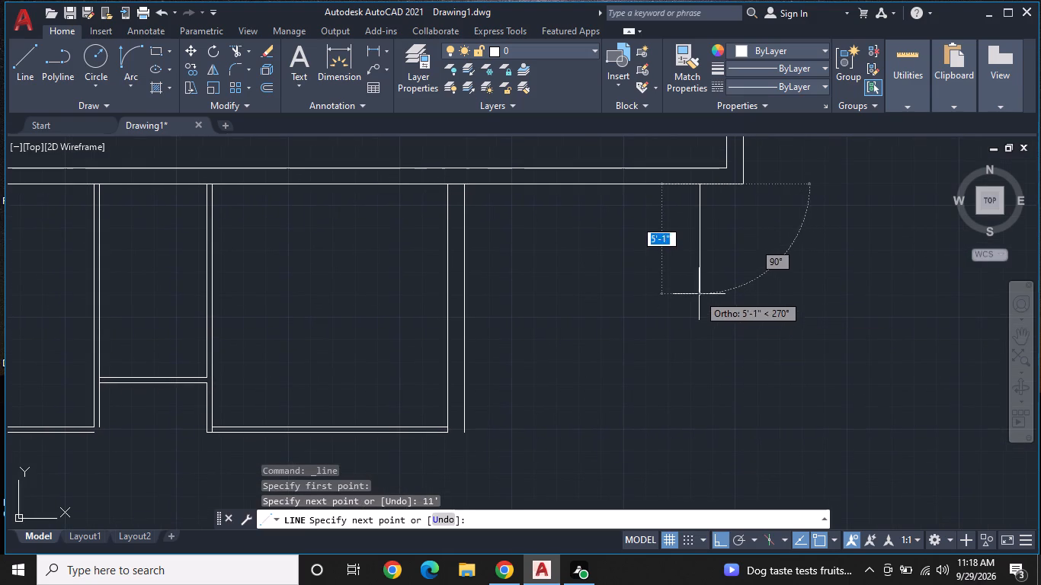
pyautogui.press('Escape')
# Start another line near the southeast corner of the upper room's main wall.
pyautogui.moveTo(738, 234); pyautogui.dragTo(703, 257, button='middle')
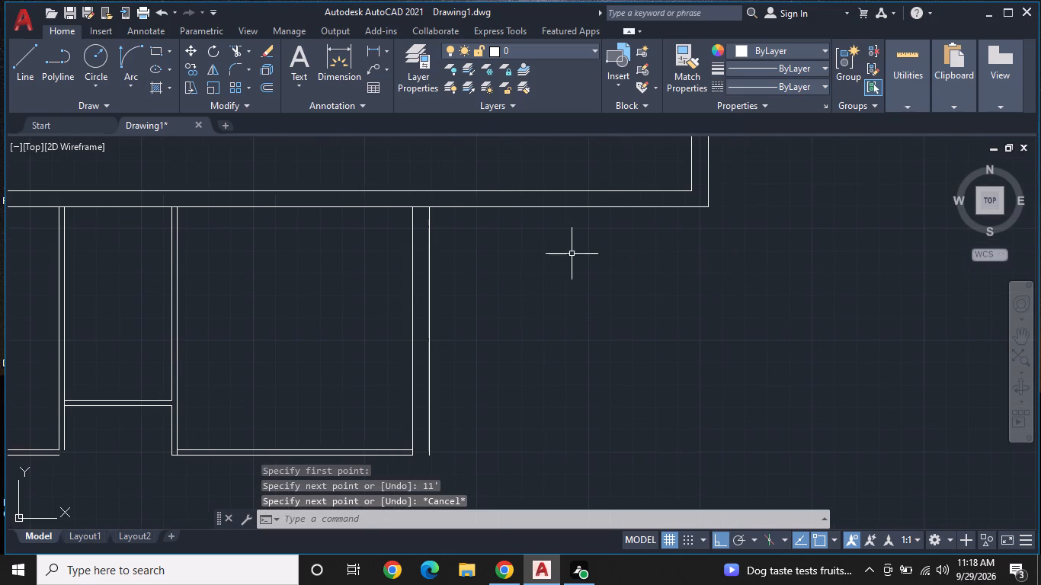
pyautogui.click(24, 53)
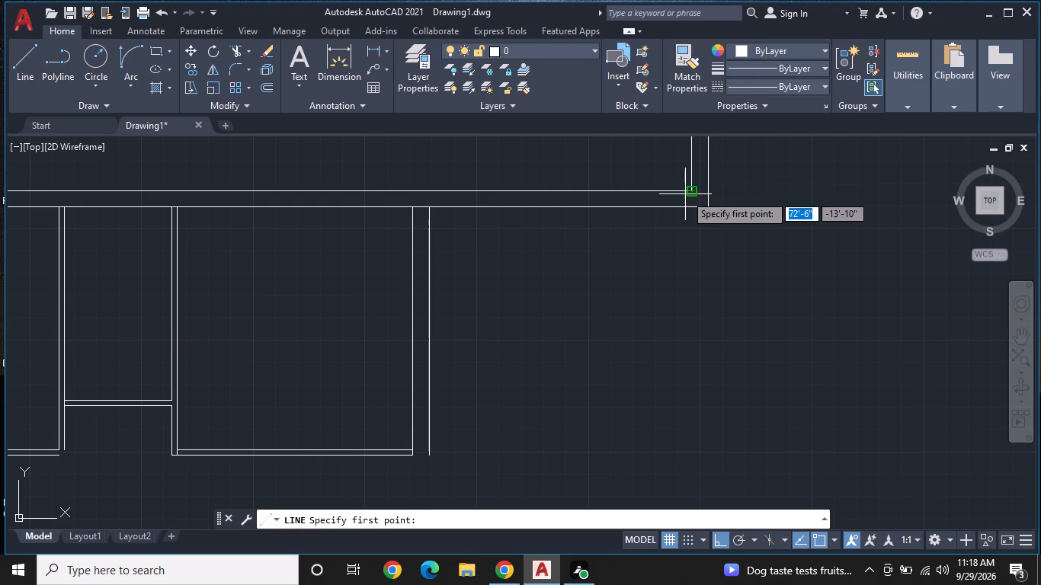